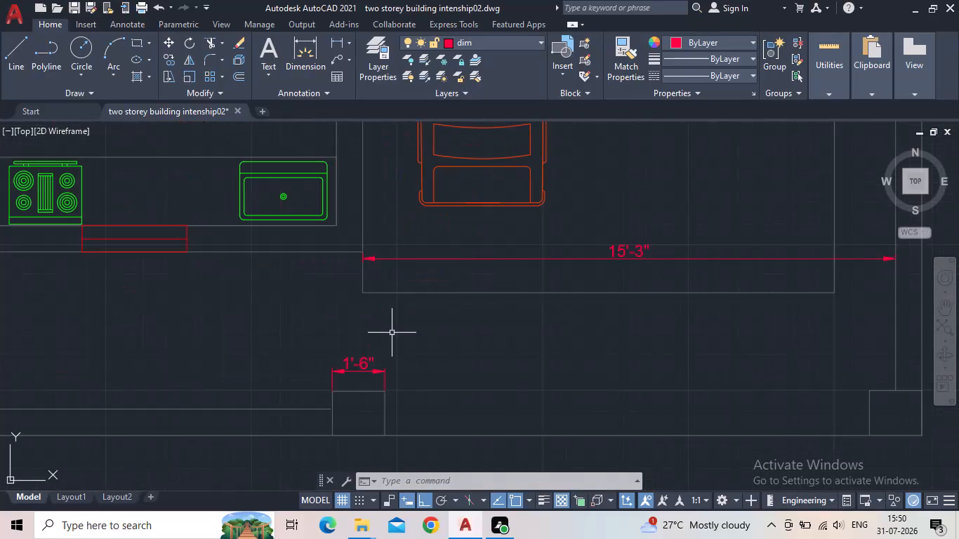
# Examine the ground floor layout, room labels and dimensions from the portico and kitchen up to the bedroom, toilets and living room.
pyautogui.scroll(-1, 538, 314)
pyautogui.moveTo(545, 314); pyautogui.dragTo(491, 434, button='middle')
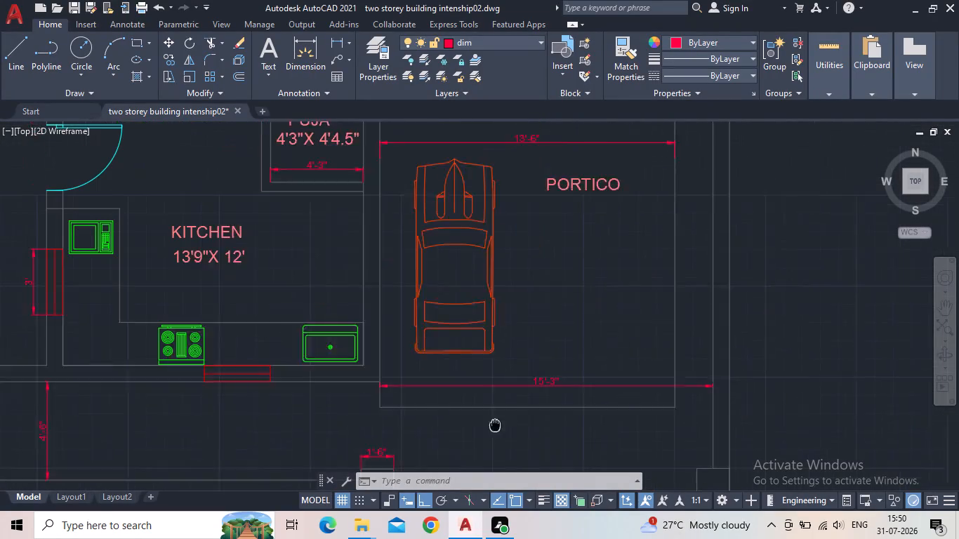
pyautogui.moveTo(491, 434); pyautogui.dragTo(479, 471, button='middle')
pyautogui.scroll(-1, 479, 473)
pyautogui.scroll(-1, 438, 357)
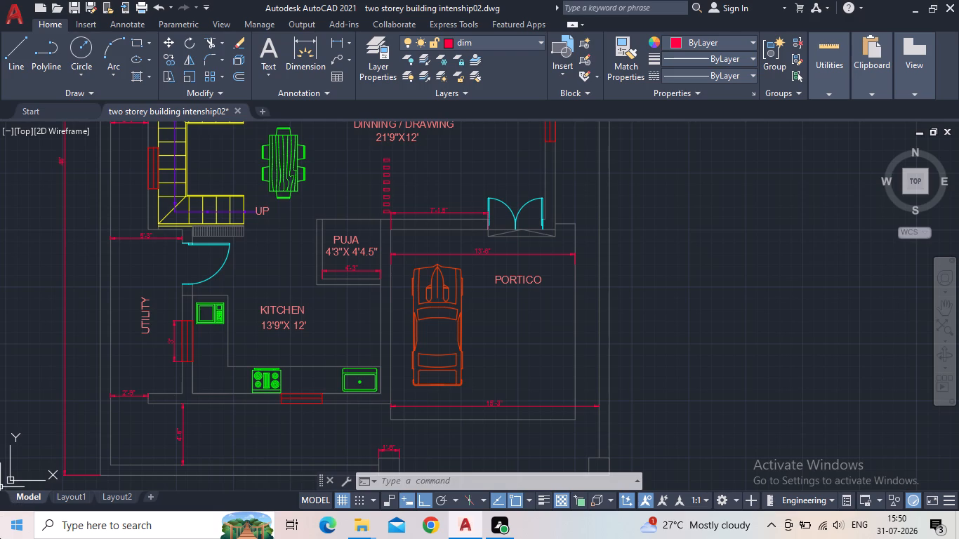
pyautogui.scroll(-1, 835, 397)
pyautogui.moveTo(805, 389); pyautogui.dragTo(713, 448, button='middle')
pyautogui.scroll(2, 378, 239)
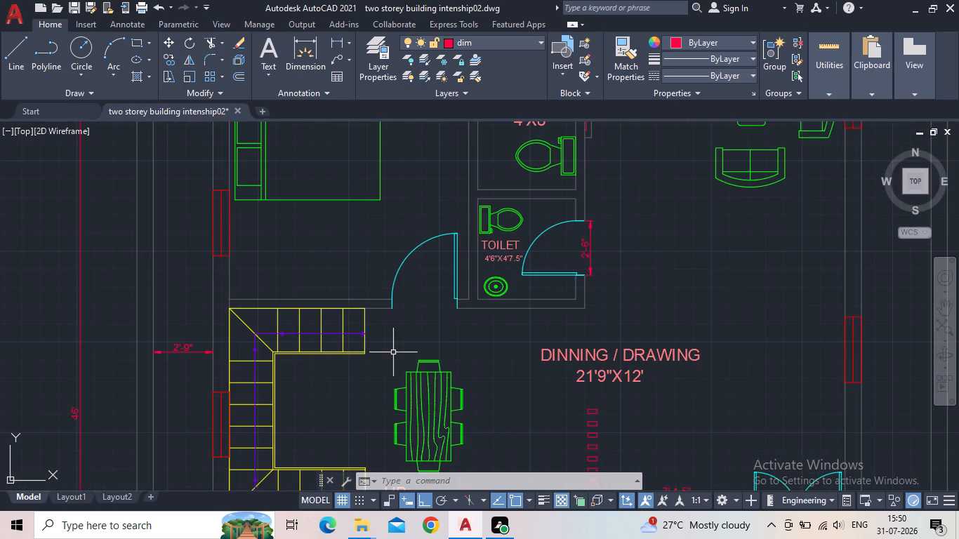
pyautogui.moveTo(392, 354); pyautogui.dragTo(448, 227, button='middle')
pyautogui.scroll(2, 413, 373)
pyautogui.scroll(-3, 477, 407)
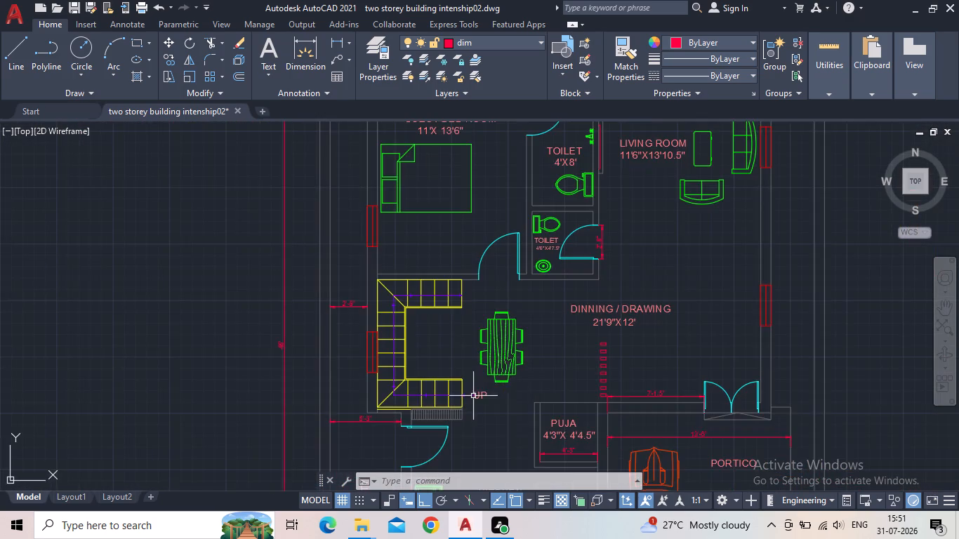
pyautogui.moveTo(508, 391); pyautogui.dragTo(404, 373, button='middle')
pyautogui.scroll(-2, 404, 373)
pyautogui.scroll(2, 421, 305)
pyautogui.scroll(2, 514, 319)
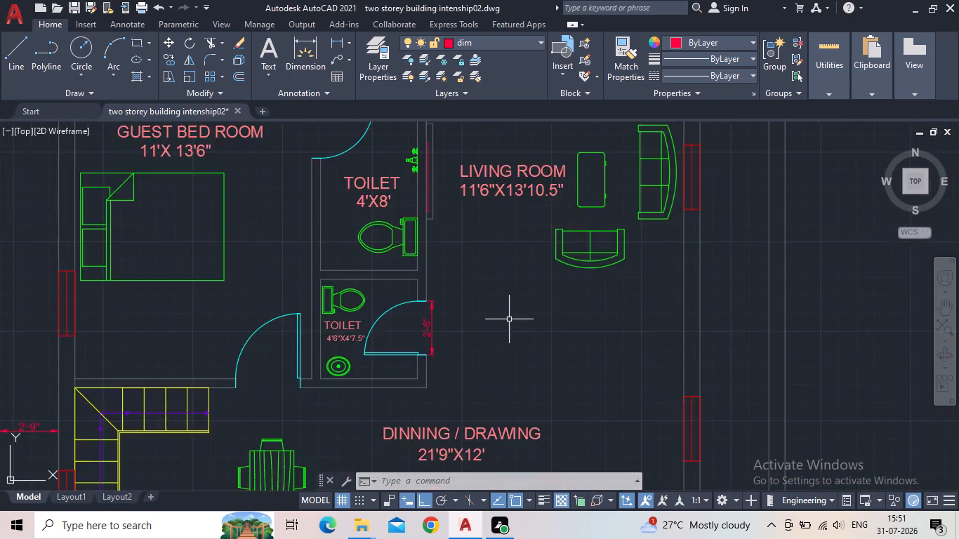
pyautogui.moveTo(517, 361); pyautogui.dragTo(489, 333, button='middle')
pyautogui.scroll(-4, 490, 331)
# Add the single-line text "GROUND FLOOR PLAN" below the plan, about 2'-10" high with 0 rotation.
pyautogui.moveTo(518, 341); pyautogui.dragTo(427, 203, button='middle')
pyautogui.scroll(1, 408, 373)
pyautogui.scroll(1, 330, 333)
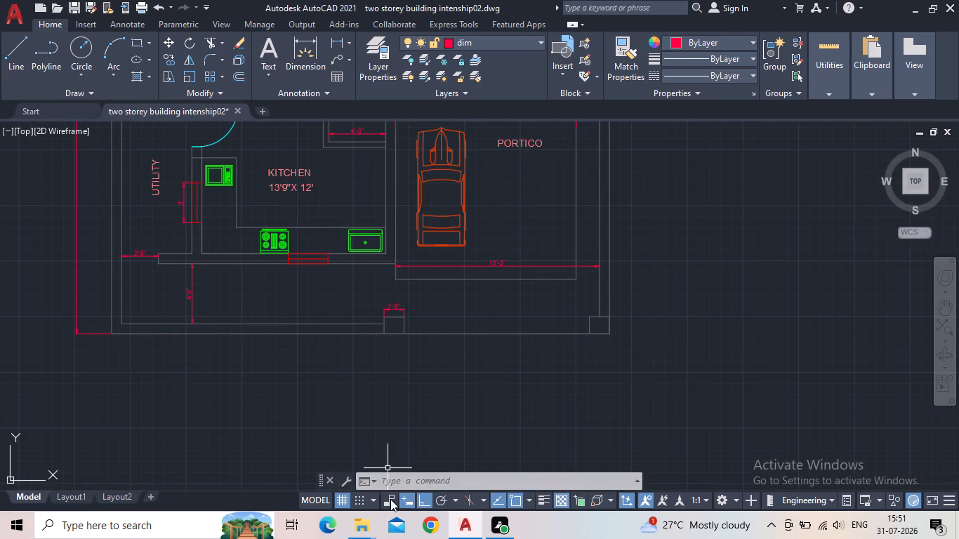
pyautogui.click(400, 483)
pyautogui.write('TEX')
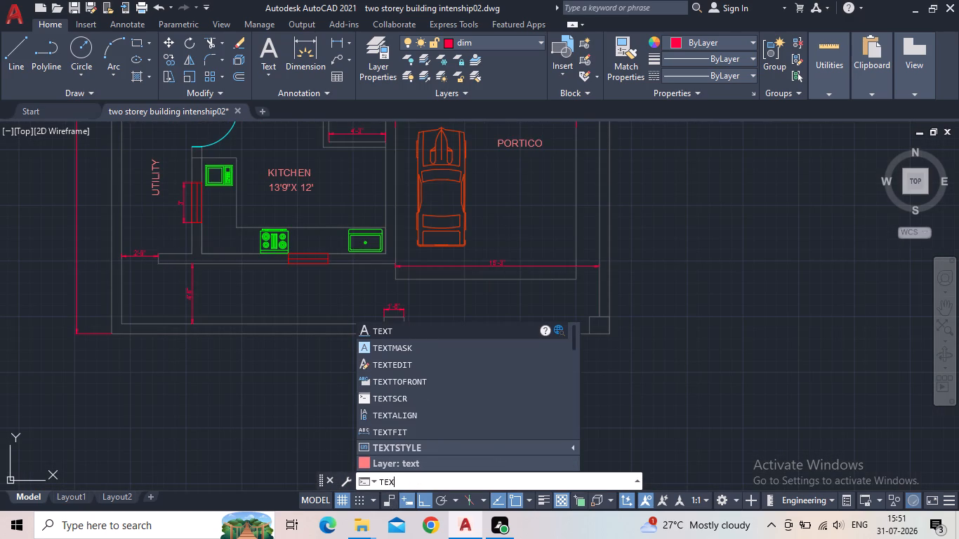
pyautogui.click(443, 326)
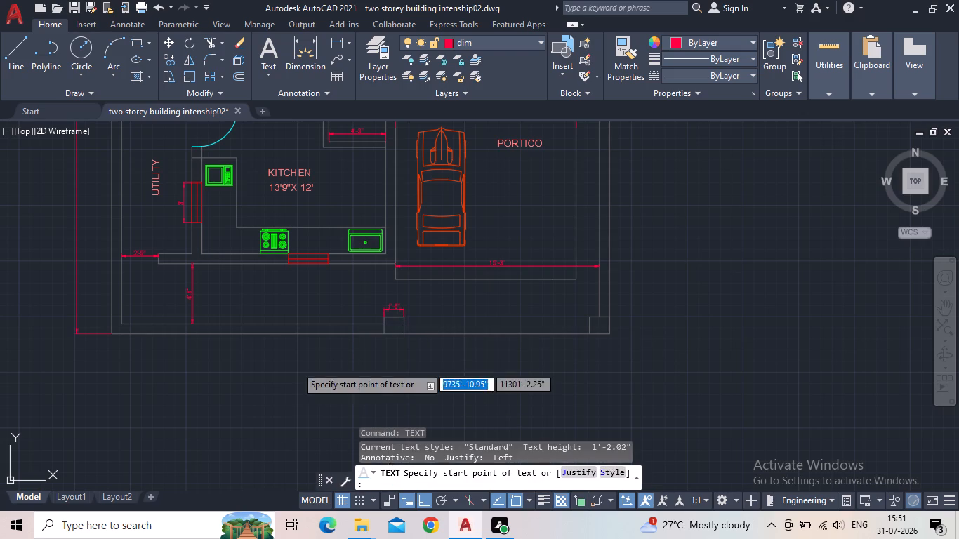
pyautogui.click(236, 366)
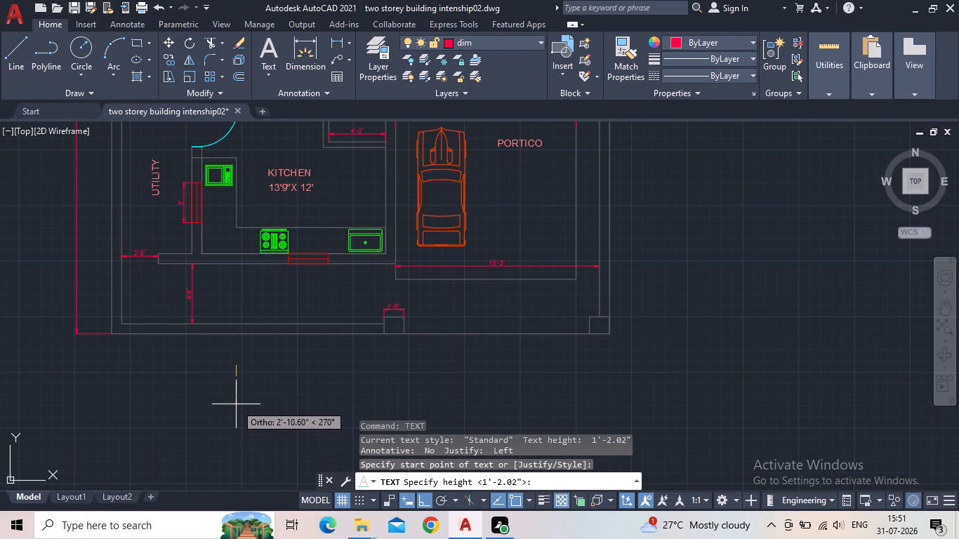
pyautogui.click(236, 403)
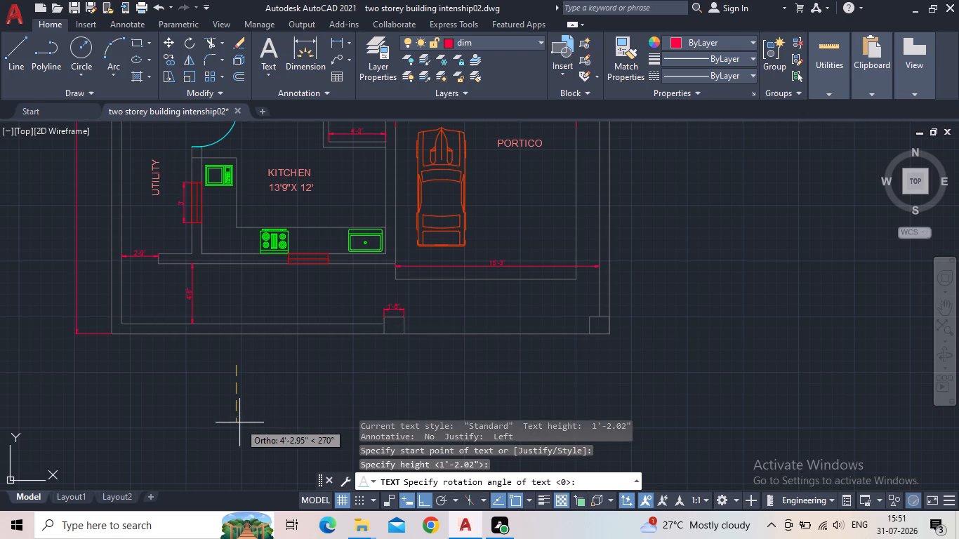
pyautogui.press('Return')
pyautogui.press('g')
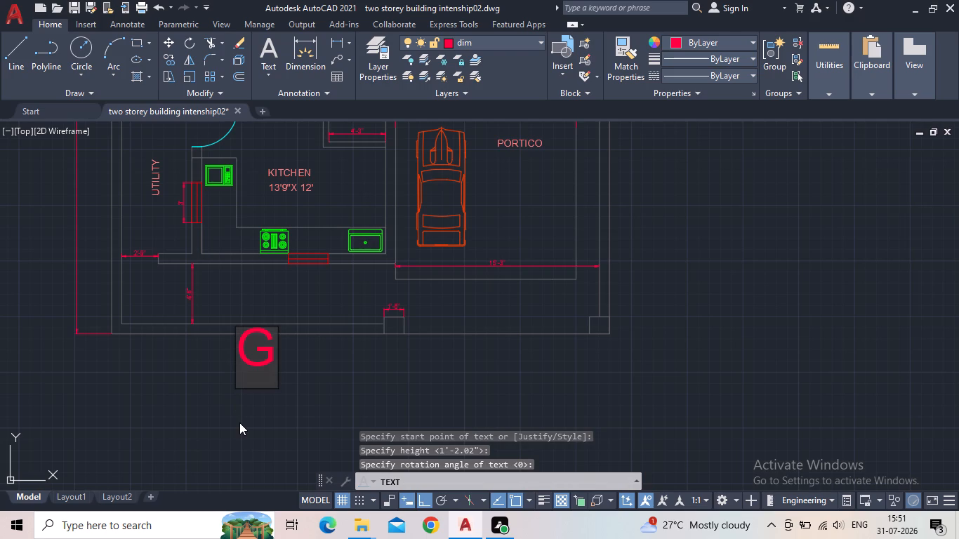
pyautogui.write('ROUND FLOOR PLAN')
pyautogui.press('Return')
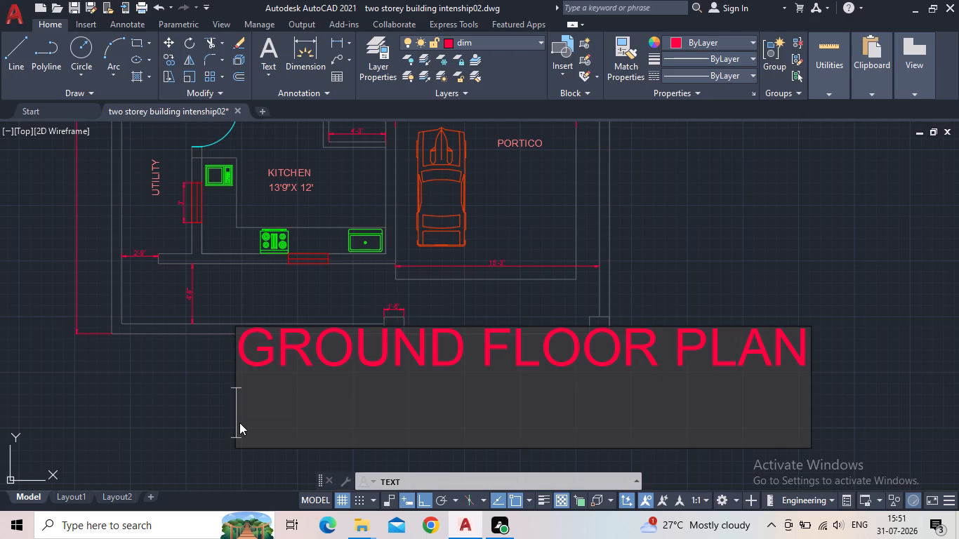
pyautogui.press('Return')
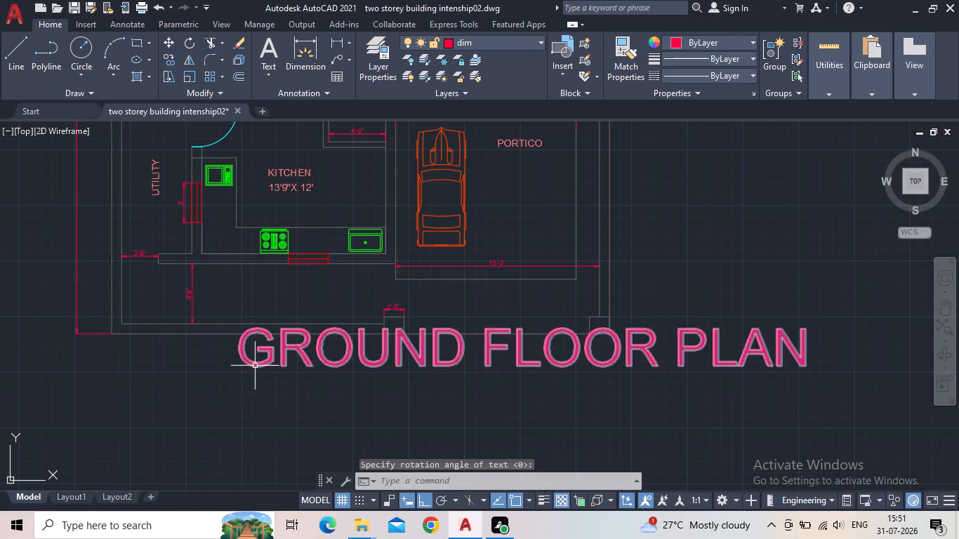
# Turn Ortho off and move the GROUND FLOOR PLAN title clear of the boundary wall, roughly centred below the plan.
pyautogui.click(255, 366)
pyautogui.click(237, 365)
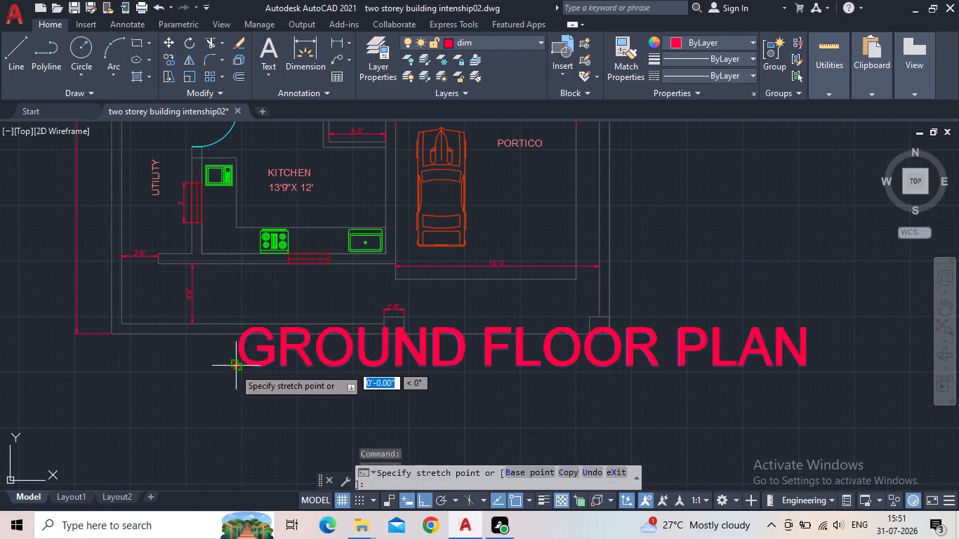
pyautogui.click(425, 501)
pyautogui.middleClick(257, 399)
pyautogui.scroll(-2, 271, 401)
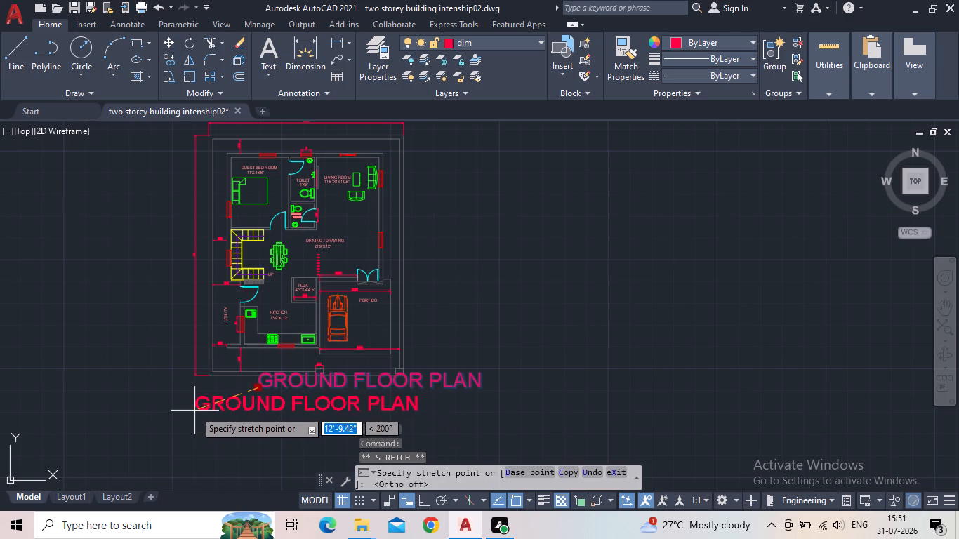
pyautogui.click(199, 419)
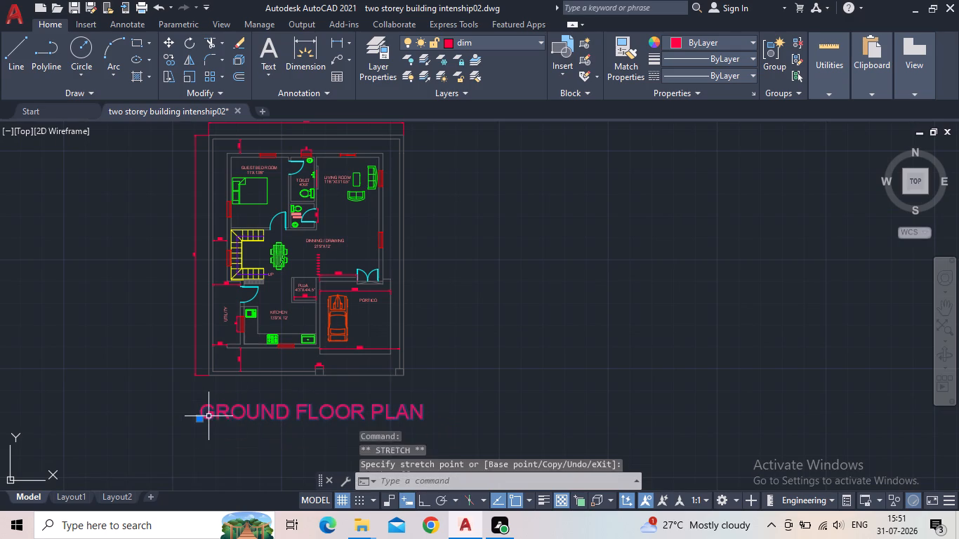
pyautogui.press('Escape')
# Make the text layer the current layer.
pyautogui.scroll(-1, 338, 395)
pyautogui.scroll(1, 317, 420)
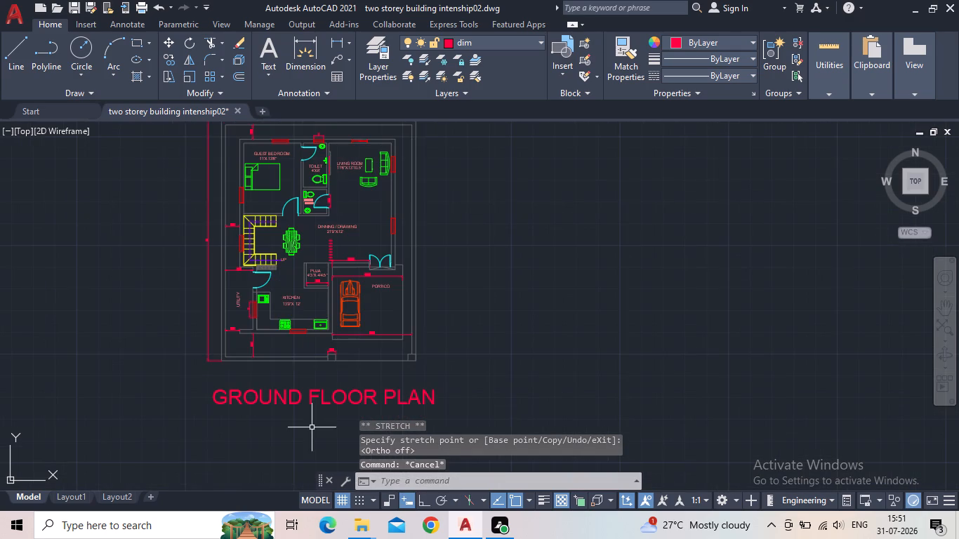
pyautogui.moveTo(317, 428); pyautogui.dragTo(313, 401, button='middle')
pyautogui.scroll(-1, 223, 400)
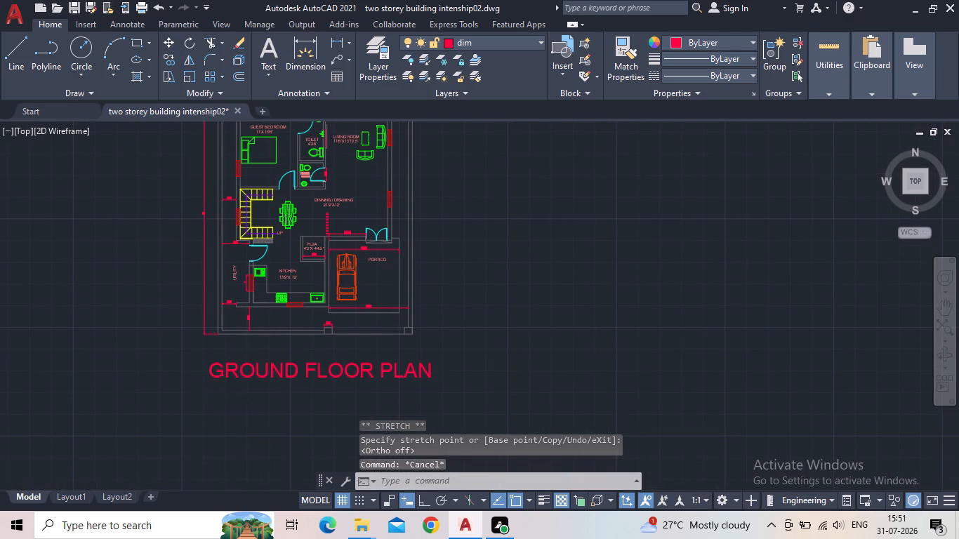
pyautogui.click(263, 380)
pyautogui.click(372, 65)
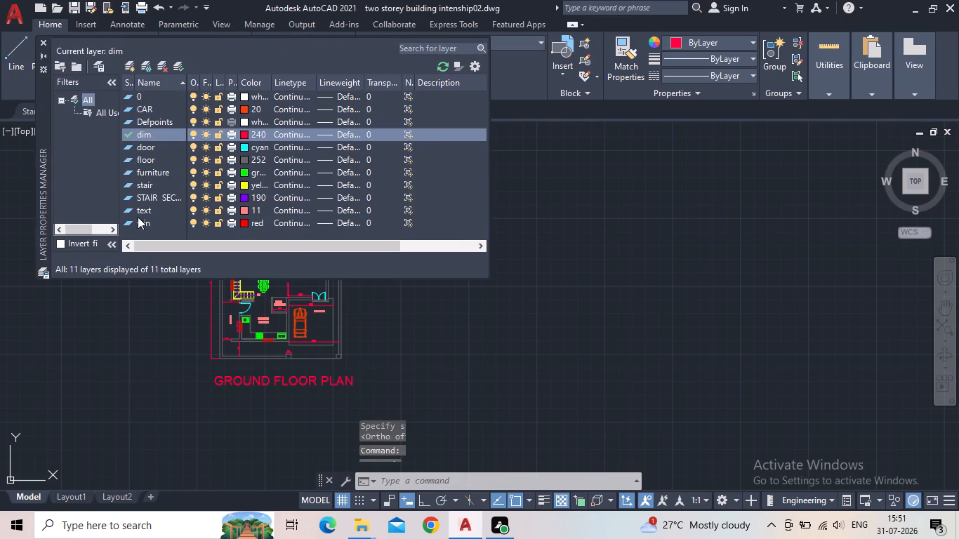
pyautogui.doubleClick(126, 206)
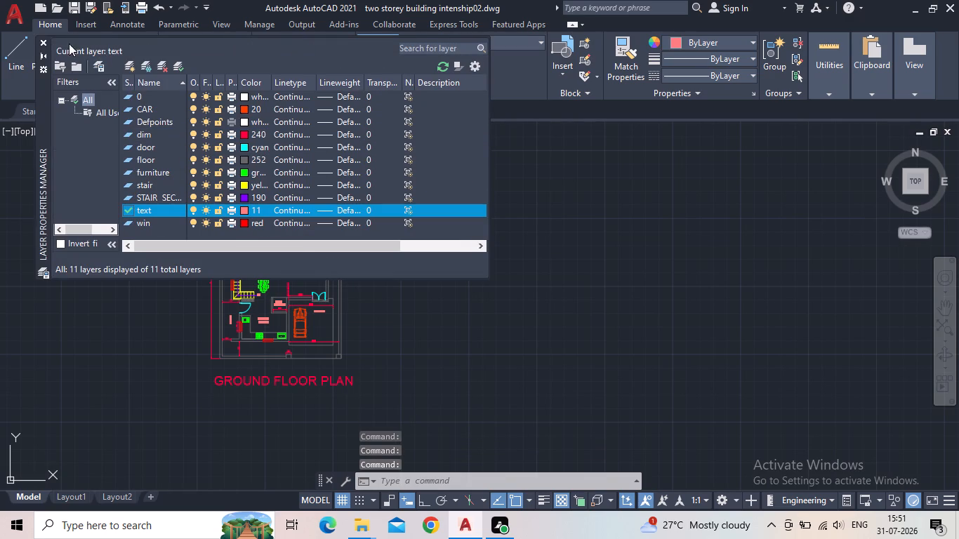
pyautogui.click(42, 41)
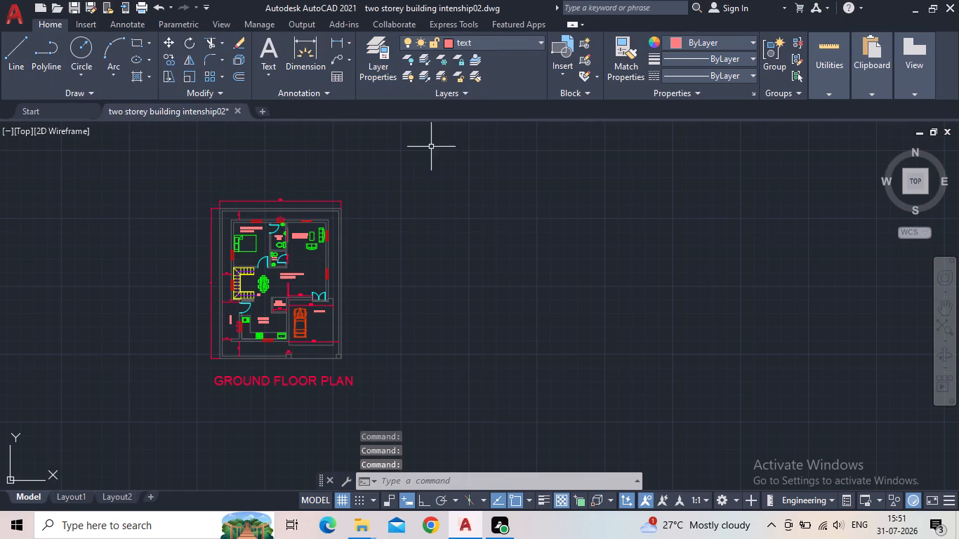
# Change the GROUND FLOOR PLAN title to the text layer.
pyautogui.click(232, 382)
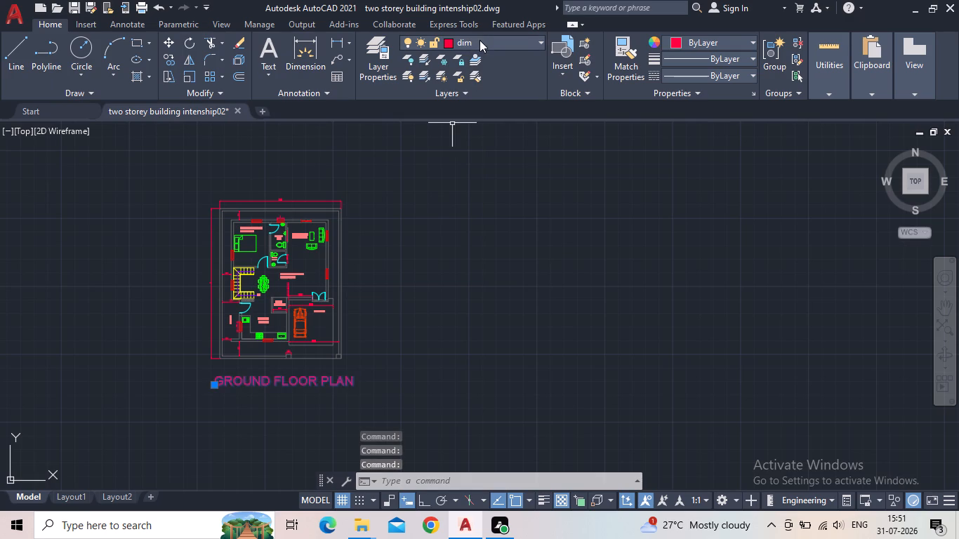
pyautogui.click(479, 40)
pyautogui.click(461, 214)
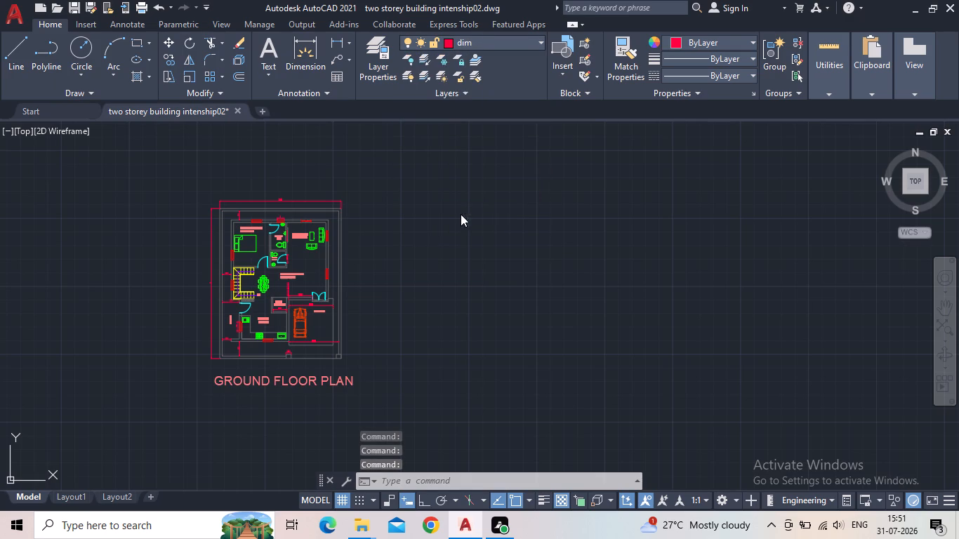
pyautogui.press('Escape')
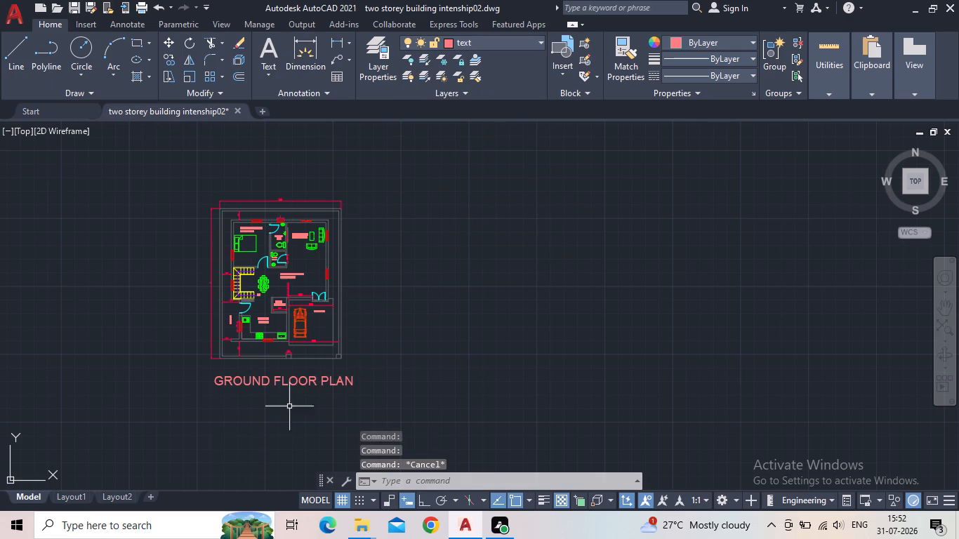
# Review the titled ground floor plan, checking the rooms, labels, dimensions, portico and boundary.
pyautogui.scroll(2, 263, 380)
pyautogui.scroll(-2, 336, 404)
pyautogui.moveTo(520, 378); pyautogui.dragTo(483, 342, button='middle')
pyautogui.scroll(4, 272, 192)
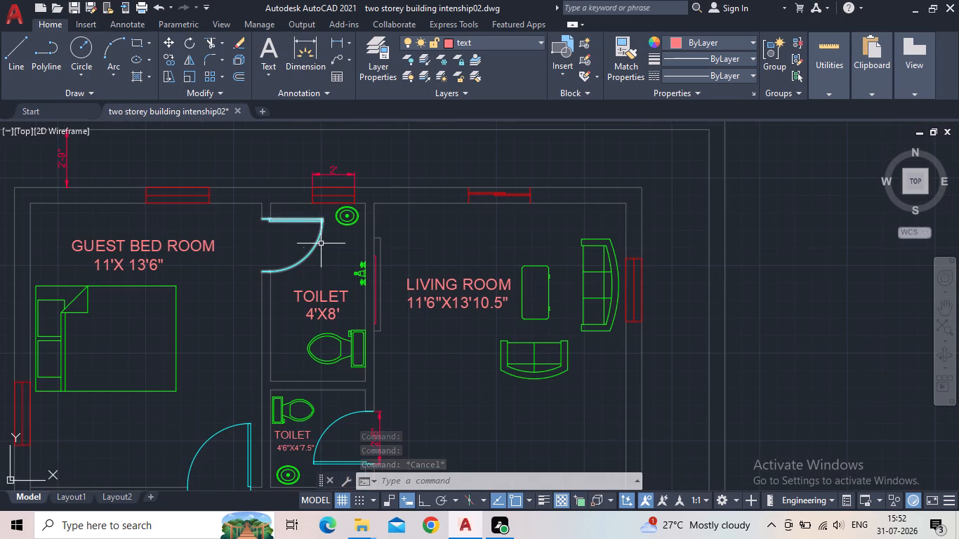
pyautogui.moveTo(319, 287); pyautogui.dragTo(293, 307, button='middle')
pyautogui.scroll(-2, 284, 314)
pyautogui.scroll(2, 285, 248)
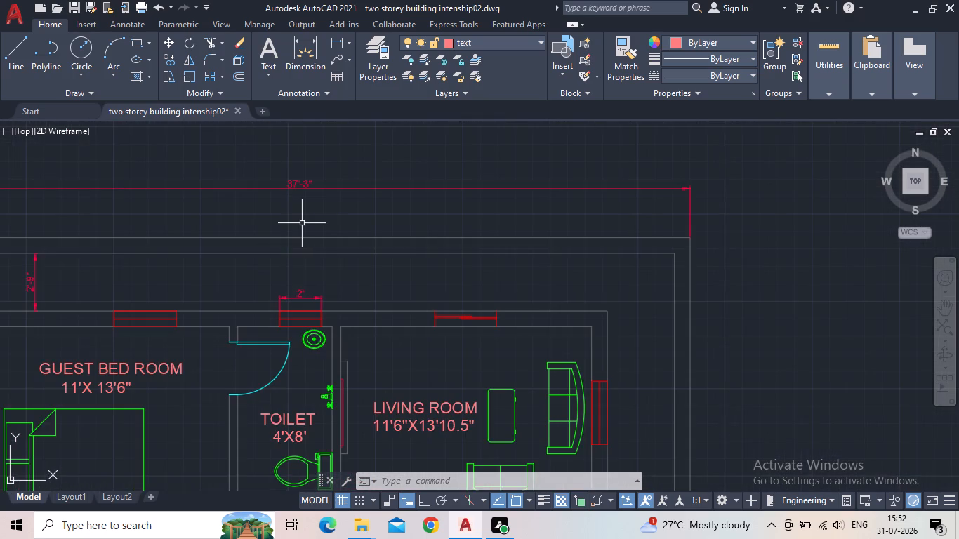
pyautogui.moveTo(303, 223); pyautogui.dragTo(319, 147, button='middle')
pyautogui.scroll(-2, 319, 147)
pyautogui.moveTo(398, 307); pyautogui.dragTo(360, 218, button='middle')
pyautogui.scroll(2, 290, 279)
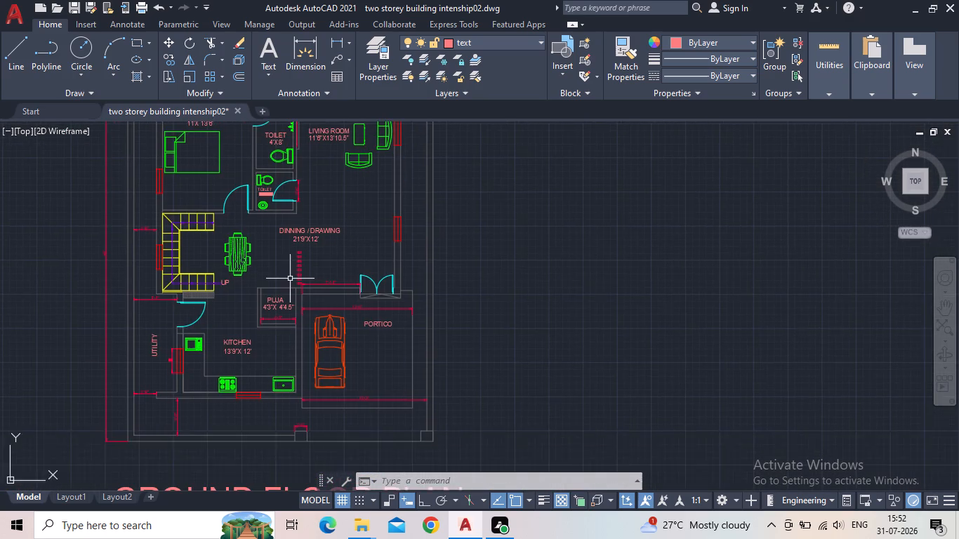
pyautogui.scroll(1, 290, 279)
pyautogui.scroll(-5, 329, 307)
pyautogui.moveTo(545, 356); pyautogui.dragTo(441, 352, button='middle')
pyautogui.scroll(-1, 438, 357)
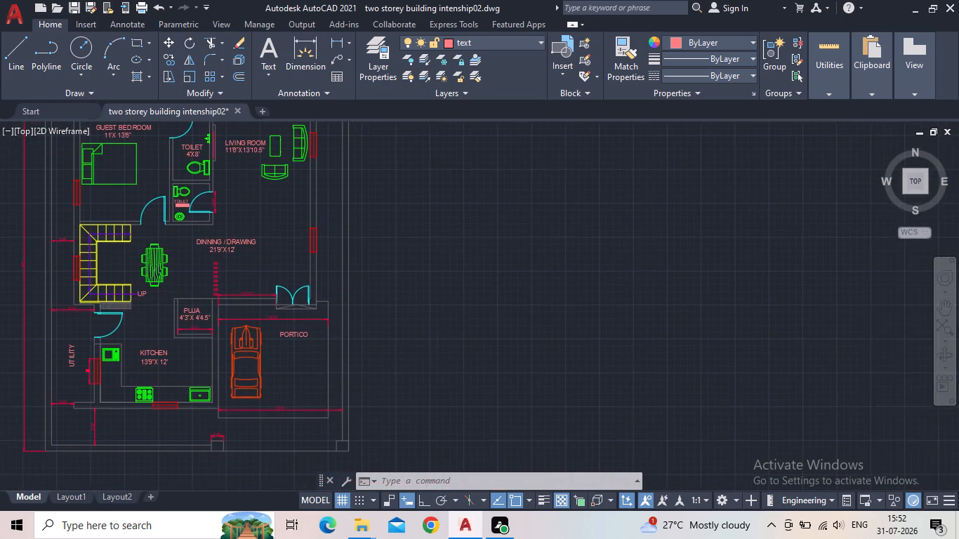
pyautogui.scroll(1, 412, 427)
pyautogui.scroll(1, 212, 373)
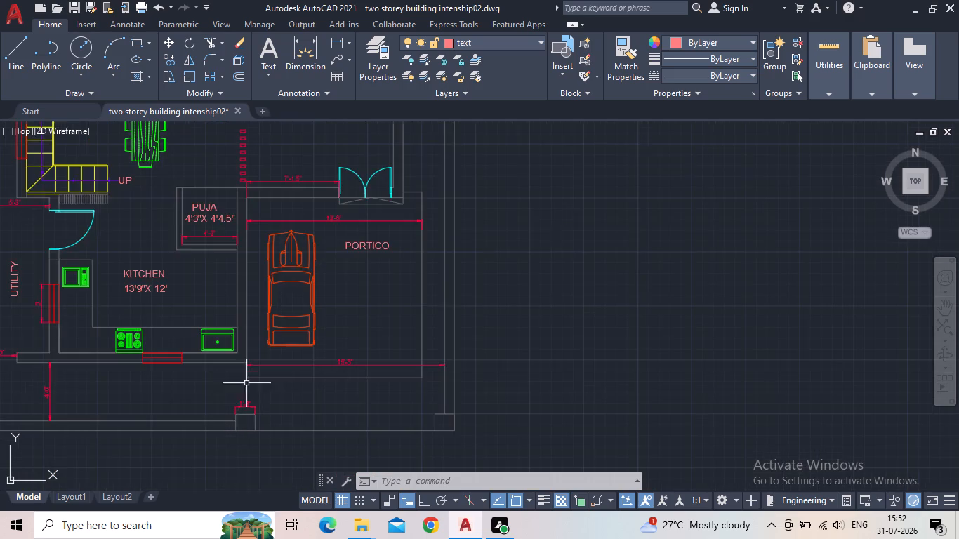
pyautogui.scroll(-2, 282, 380)
pyautogui.moveTo(442, 337); pyautogui.dragTo(327, 359, button='middle')
pyautogui.scroll(-1, 323, 361)
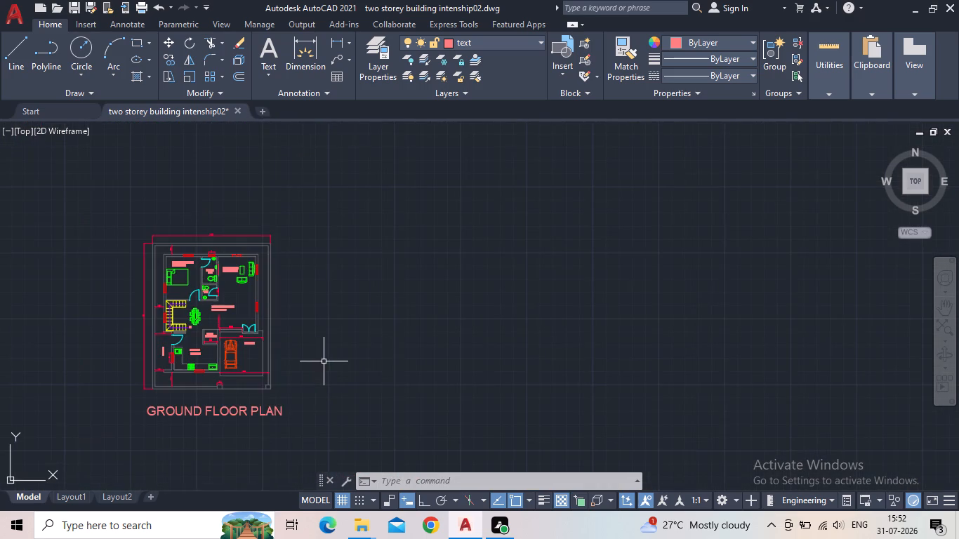
pyautogui.scroll(1, 406, 350)
pyautogui.moveTo(389, 355); pyautogui.dragTo(289, 313, button='middle')
pyautogui.scroll(-1, 290, 314)
pyautogui.moveTo(301, 320); pyautogui.dragTo(358, 340, button='middle')
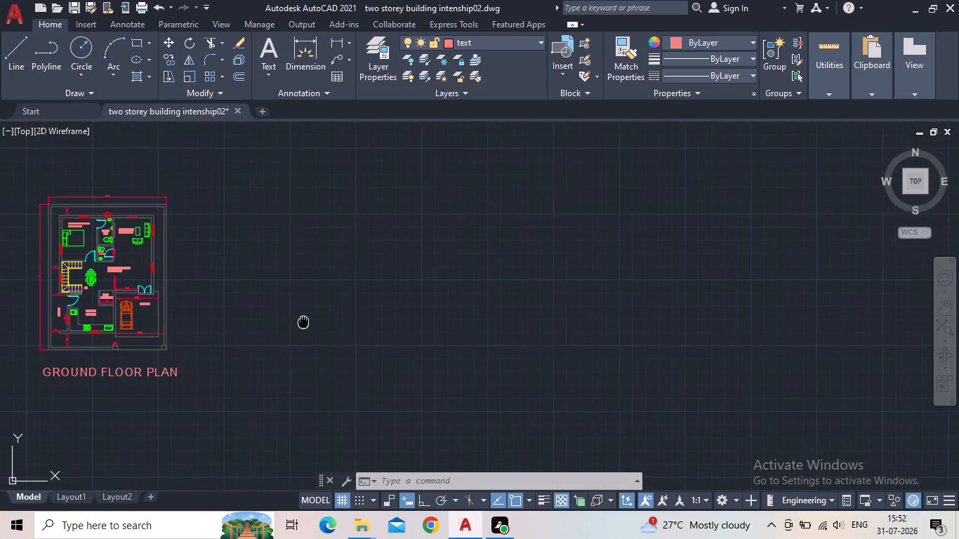
pyautogui.moveTo(358, 340); pyautogui.dragTo(550, 382, button='middle')
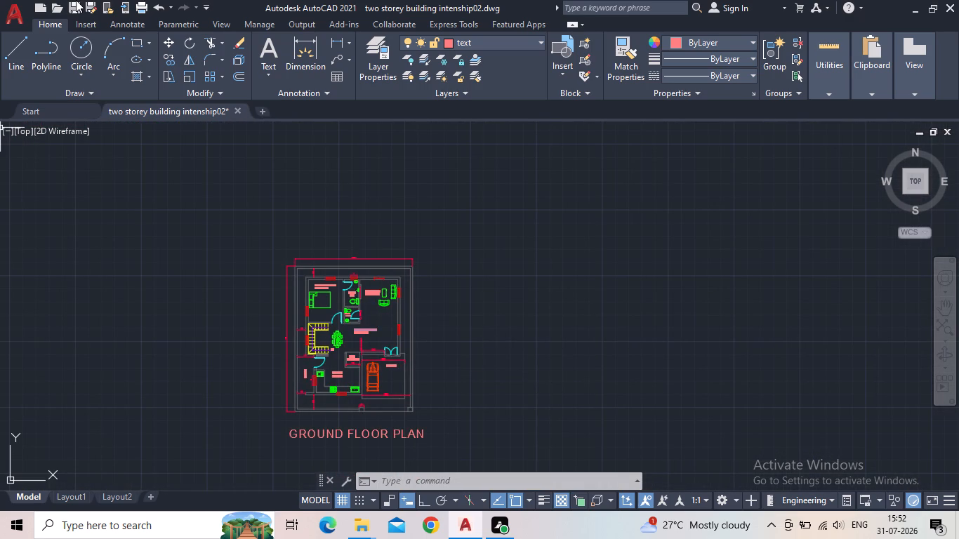
# Save the drawing.
pyautogui.click(72, 8)
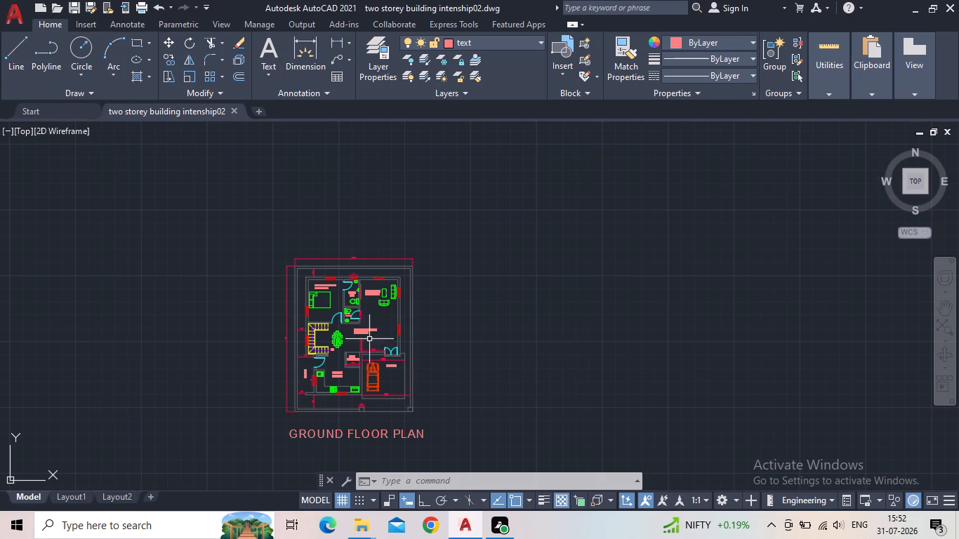
# Run Overkill with the default settings on the inner and outer boundary wall lines around the ground floor plan.
pyautogui.scroll(3, 286, 289)
pyautogui.moveTo(343, 293); pyautogui.dragTo(348, 264, button='middle')
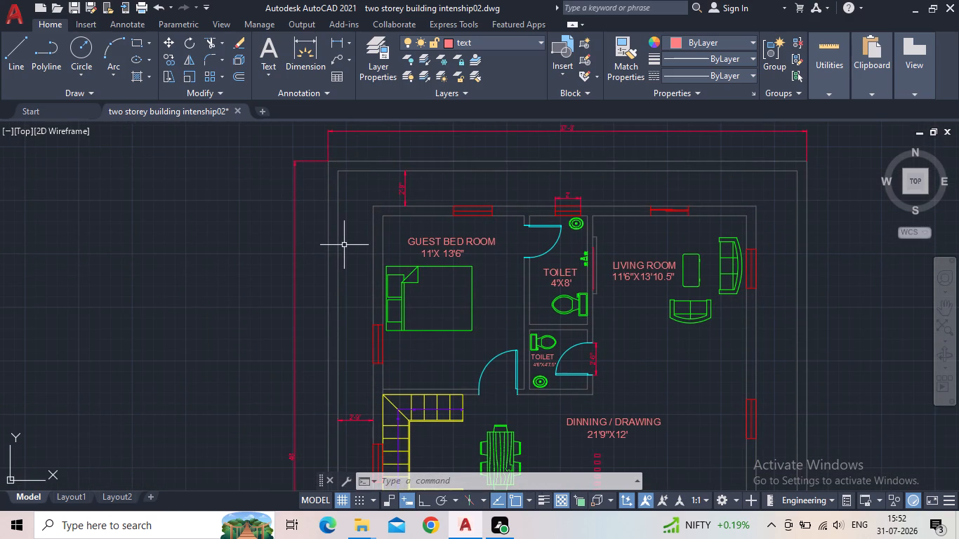
pyautogui.click(347, 255)
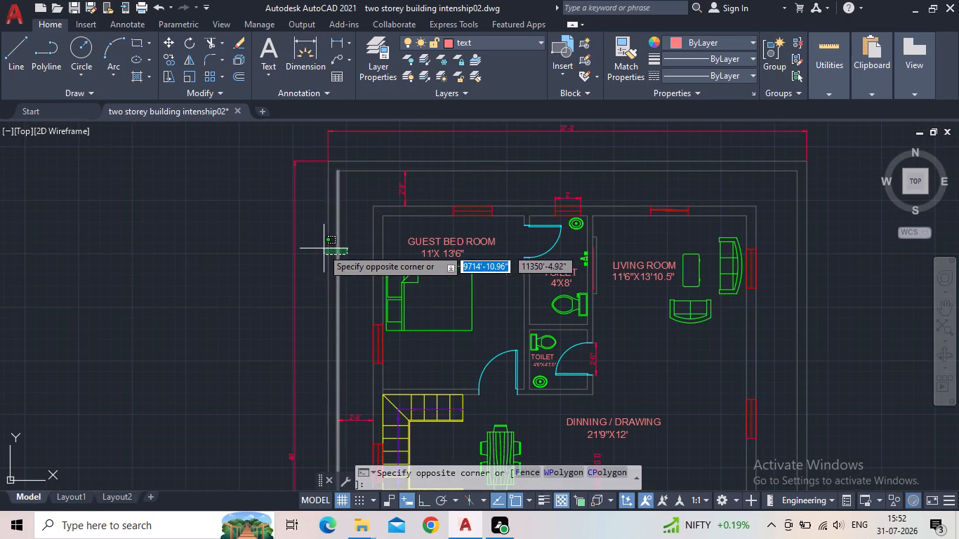
pyautogui.click(317, 248)
pyautogui.click(462, 192)
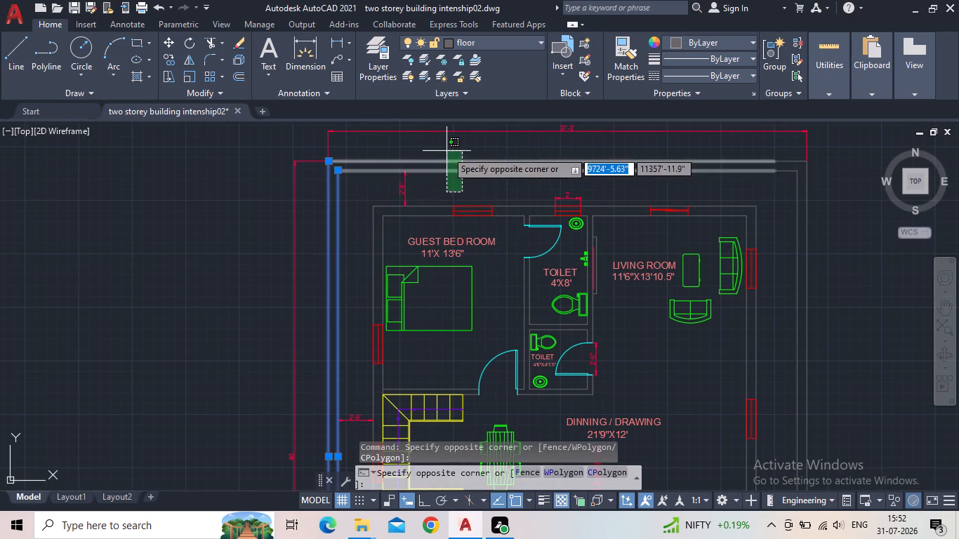
pyautogui.click(447, 151)
pyautogui.moveTo(785, 237); pyautogui.dragTo(736, 240, button='middle')
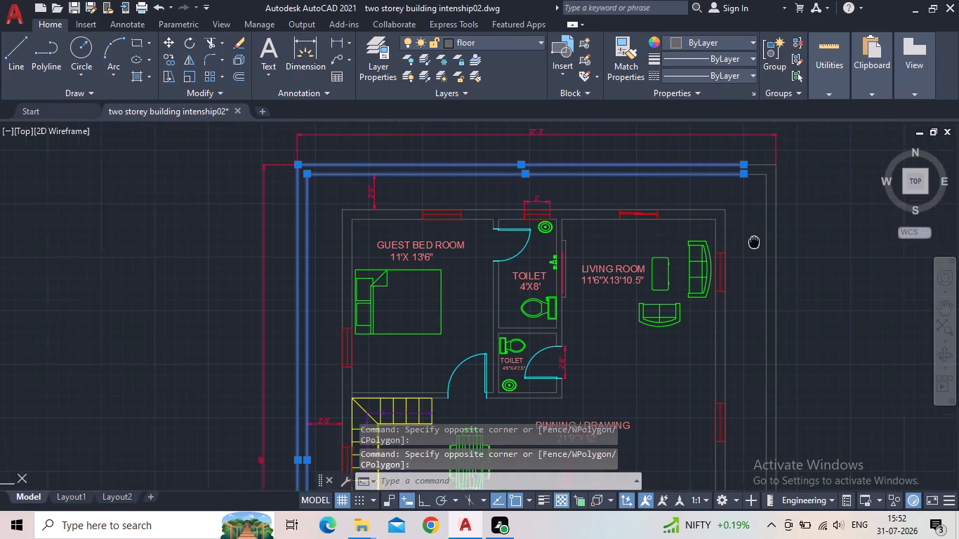
pyautogui.moveTo(736, 240); pyautogui.dragTo(693, 232, button='middle')
pyautogui.moveTo(772, 219); pyautogui.dragTo(744, 211)
pyautogui.click(678, 180)
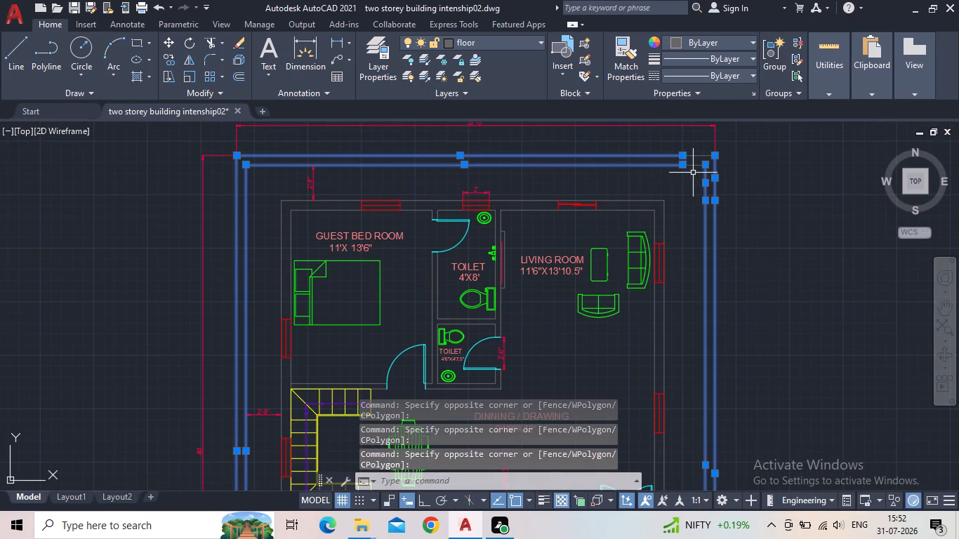
pyautogui.scroll(3, 691, 173)
pyautogui.moveTo(705, 179); pyautogui.dragTo(701, 168)
pyautogui.click(684, 118)
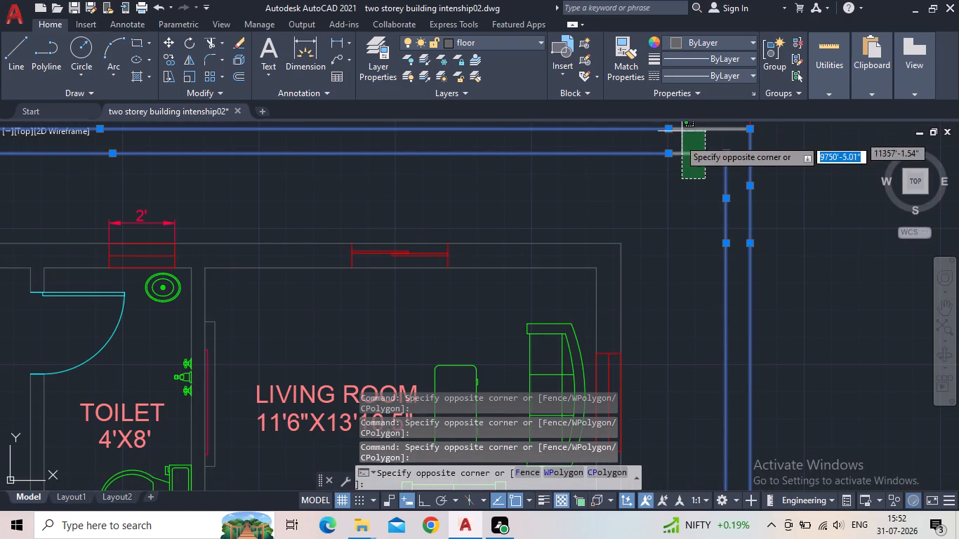
pyautogui.click(694, 126)
pyautogui.scroll(-2, 648, 217)
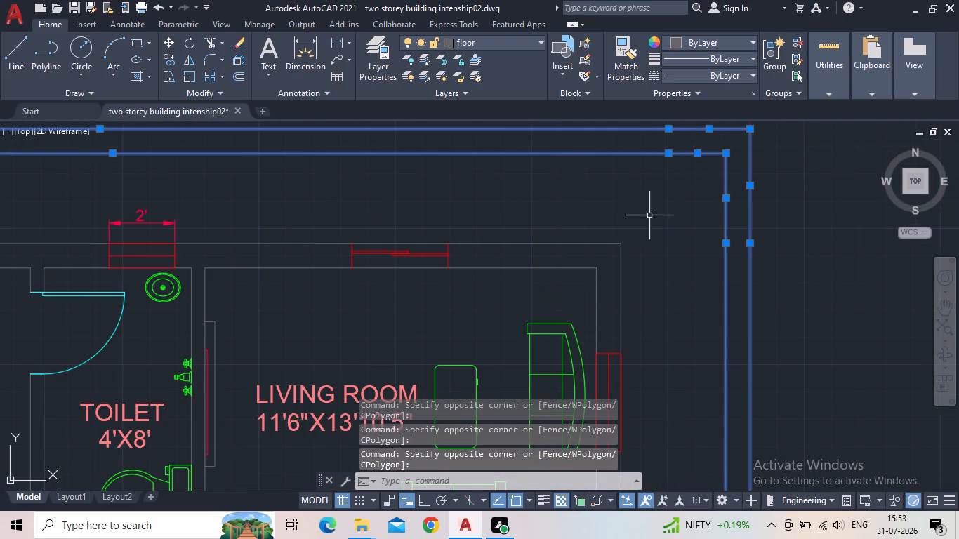
pyautogui.moveTo(647, 241); pyautogui.dragTo(652, 165, button='middle')
pyautogui.scroll(-2, 651, 164)
pyautogui.moveTo(595, 399); pyautogui.dragTo(594, 373, button='middle')
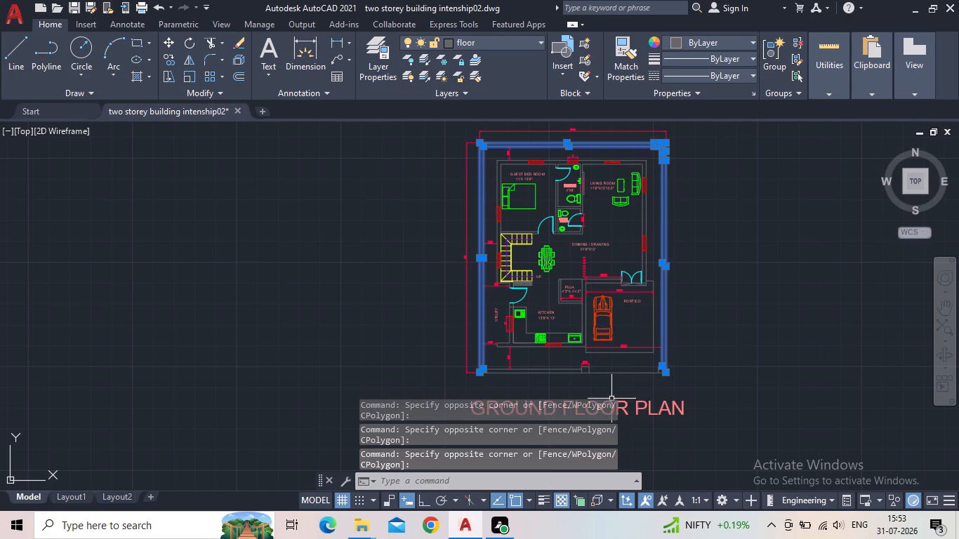
pyautogui.moveTo(594, 373); pyautogui.dragTo(590, 371, button='middle')
pyautogui.middleClick(590, 370)
pyautogui.moveTo(569, 391); pyautogui.dragTo(579, 330, button='middle')
pyautogui.scroll(2, 581, 333)
pyautogui.scroll(1, 456, 297)
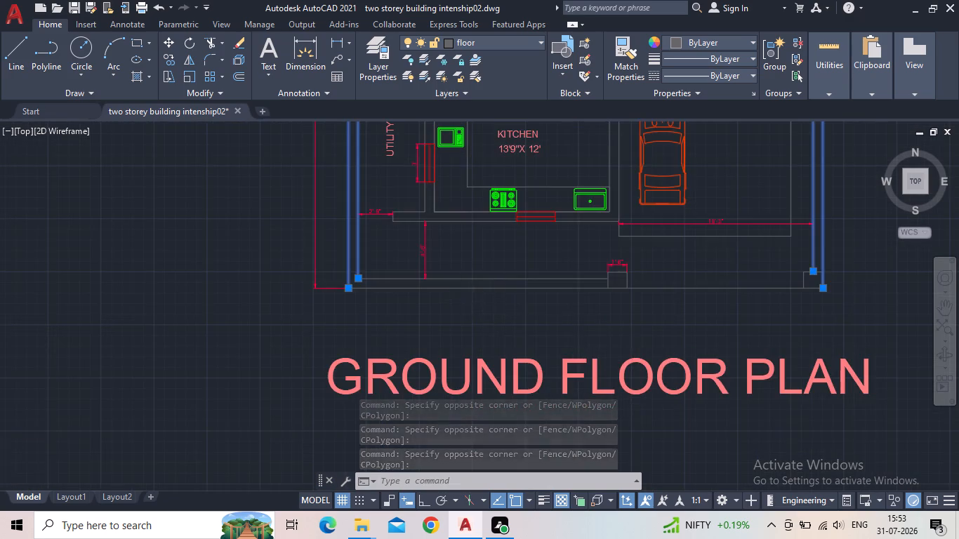
pyautogui.click(492, 301)
pyautogui.click(485, 265)
pyautogui.scroll(-2, 587, 298)
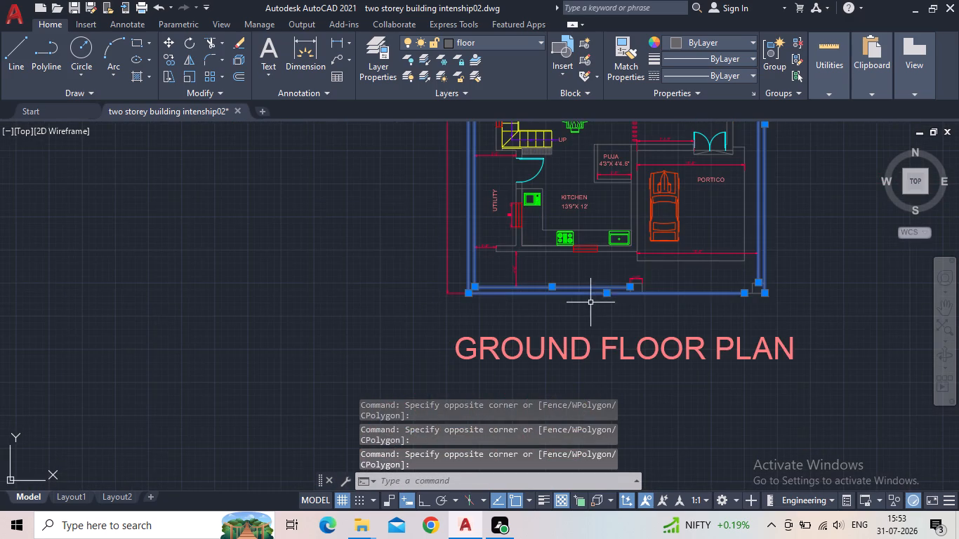
pyautogui.scroll(4, 758, 298)
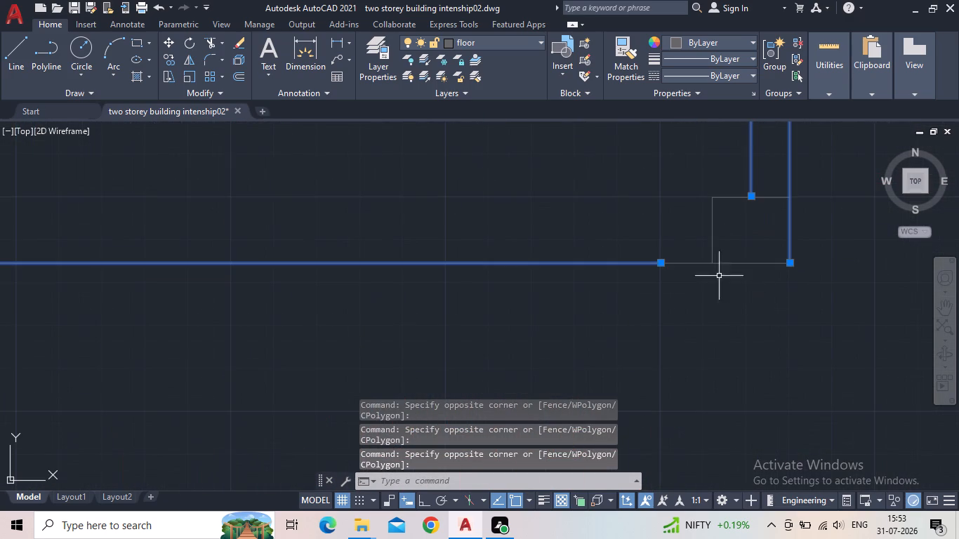
pyautogui.click(697, 262)
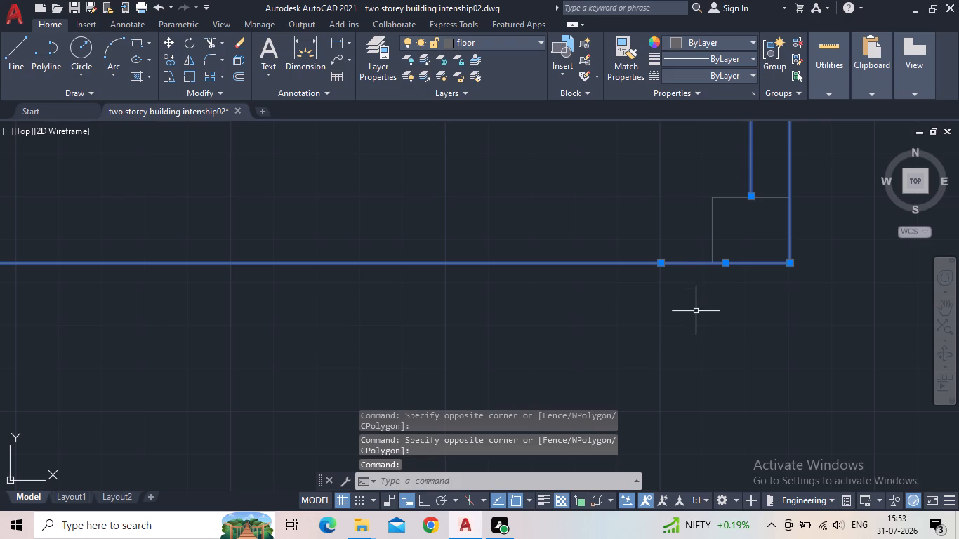
pyautogui.press('o')
pyautogui.press('v')
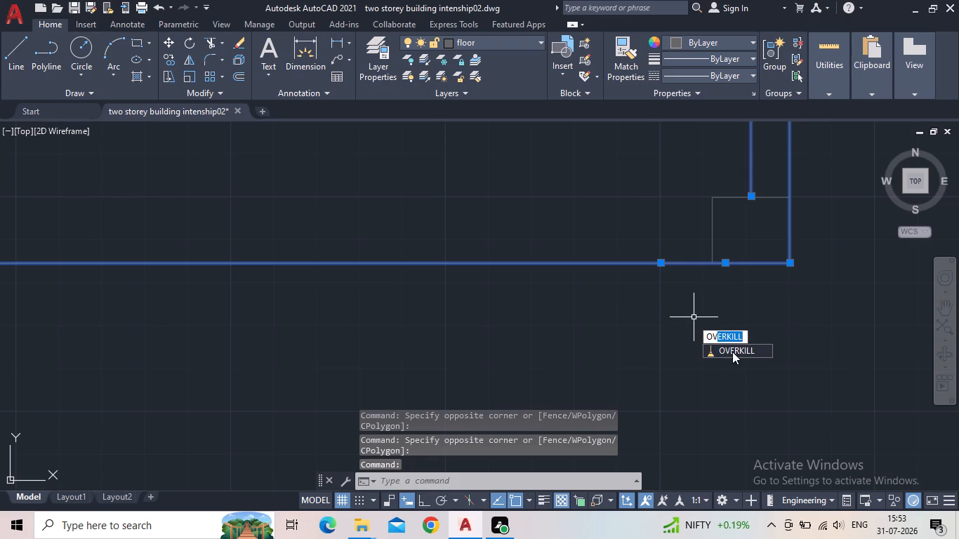
pyautogui.click(732, 349)
pyautogui.click(464, 380)
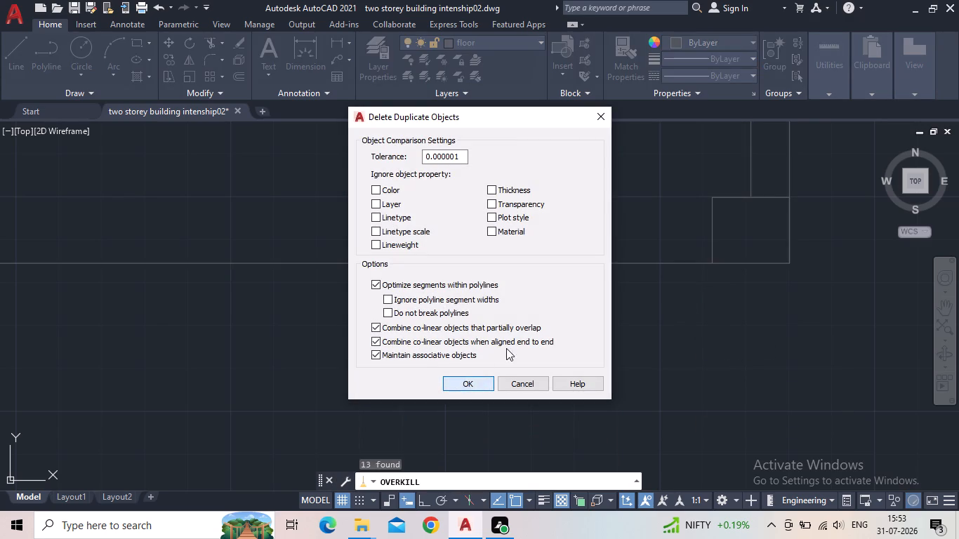
# Inspect the boundary wall's segments, selecting the inner line above the guest bedroom to check how far it extends.
pyautogui.scroll(-5, 465, 324)
pyautogui.scroll(-3, 374, 307)
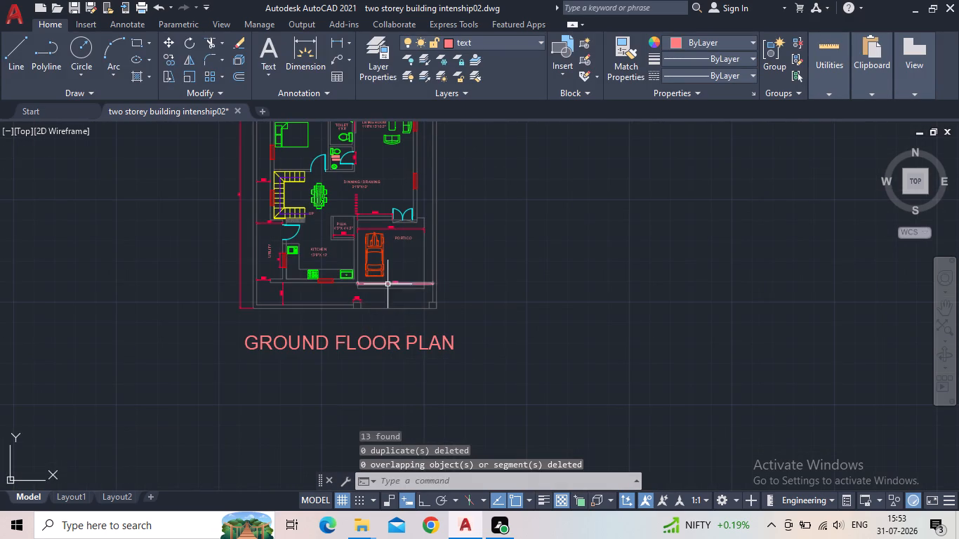
pyautogui.moveTo(400, 295); pyautogui.dragTo(443, 378, button='middle')
pyautogui.scroll(3, 352, 178)
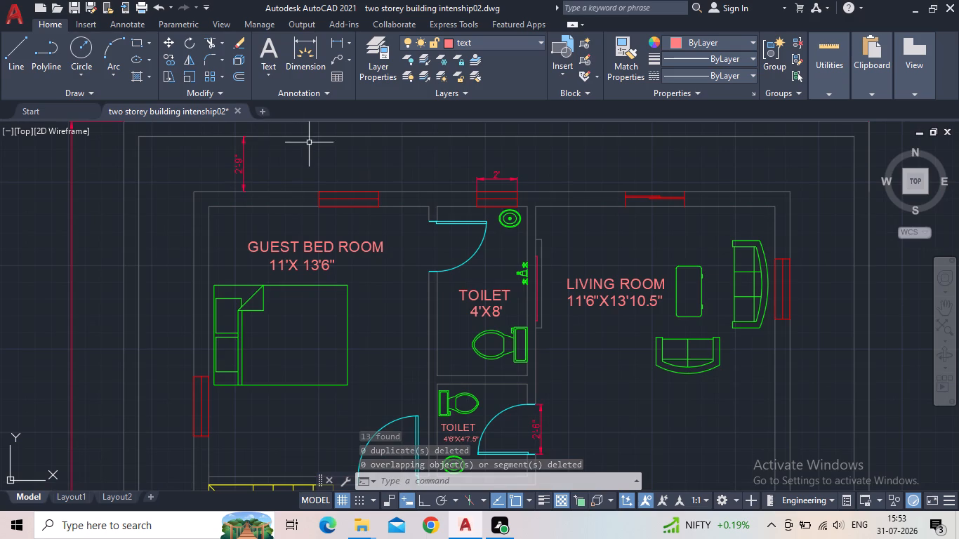
pyautogui.click(314, 132)
pyautogui.click(322, 136)
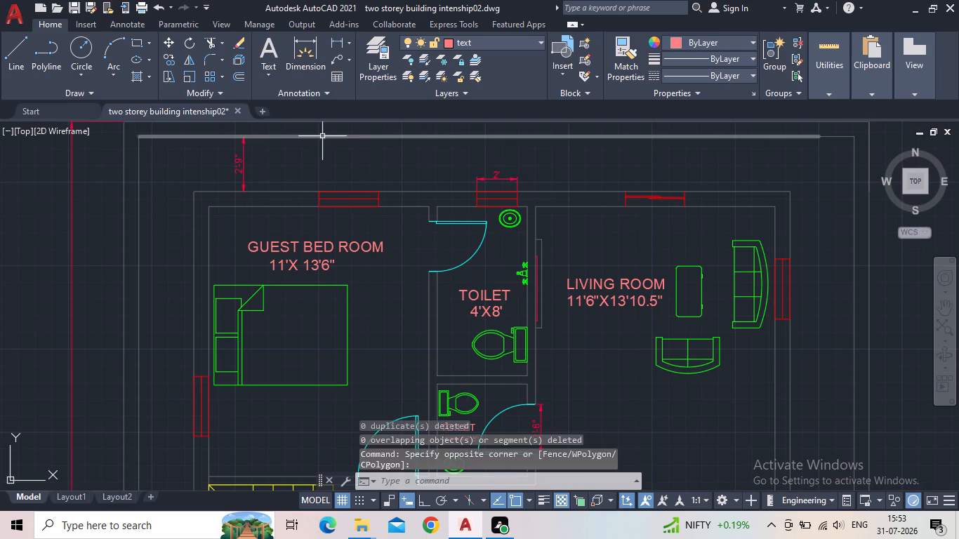
pyautogui.click(322, 136)
pyautogui.moveTo(321, 214); pyautogui.dragTo(159, 332, button='middle')
pyautogui.scroll(-2, 159, 331)
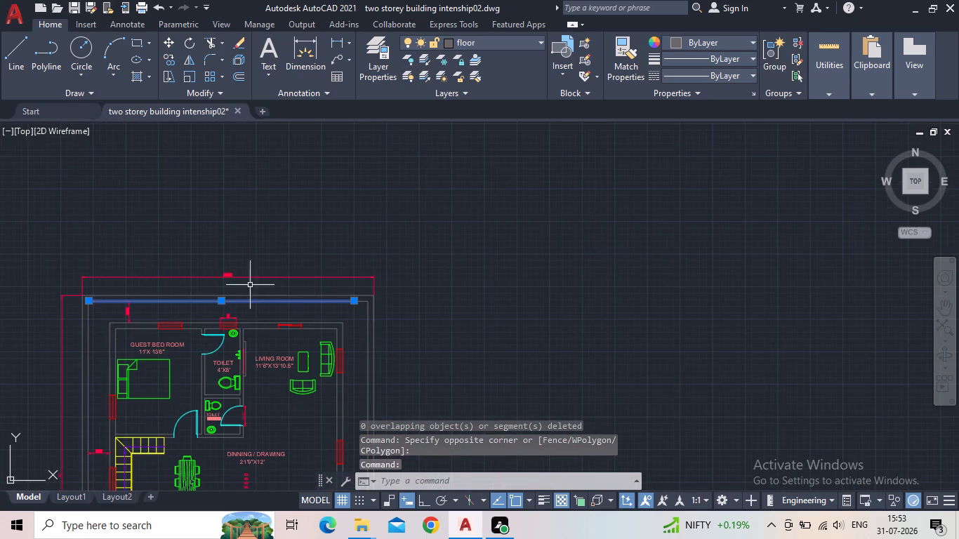
pyautogui.moveTo(483, 310); pyautogui.dragTo(495, 225, button='middle')
pyautogui.press('Escape')
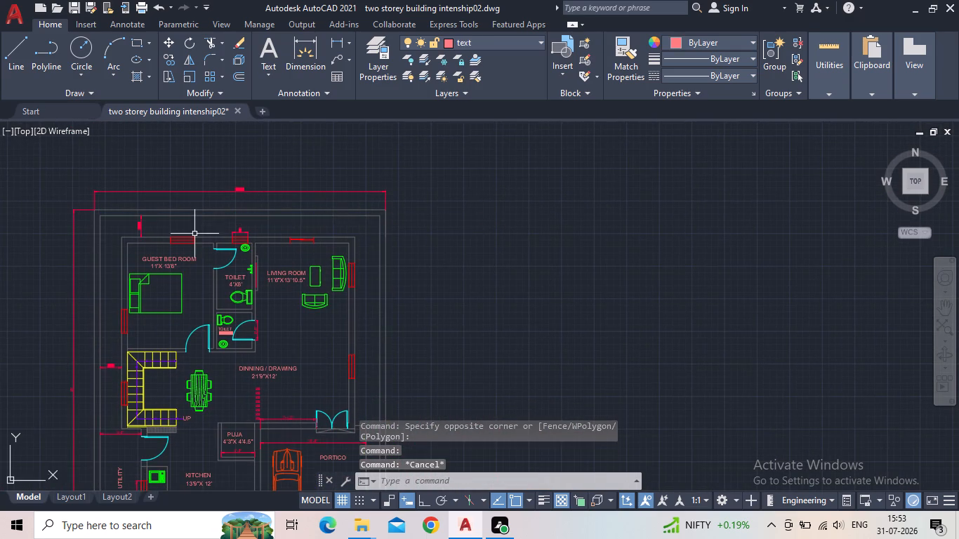
# Copy the inner and outer boundary lines plus the house's outer top and bottom wall lines horizontally, with Ortho on, into empty space beyond the portico side.
pyautogui.scroll(2, 193, 234)
pyautogui.moveTo(254, 224); pyautogui.dragTo(307, 116, button='middle')
pyautogui.scroll(-2, 307, 116)
pyautogui.scroll(-1, 435, 308)
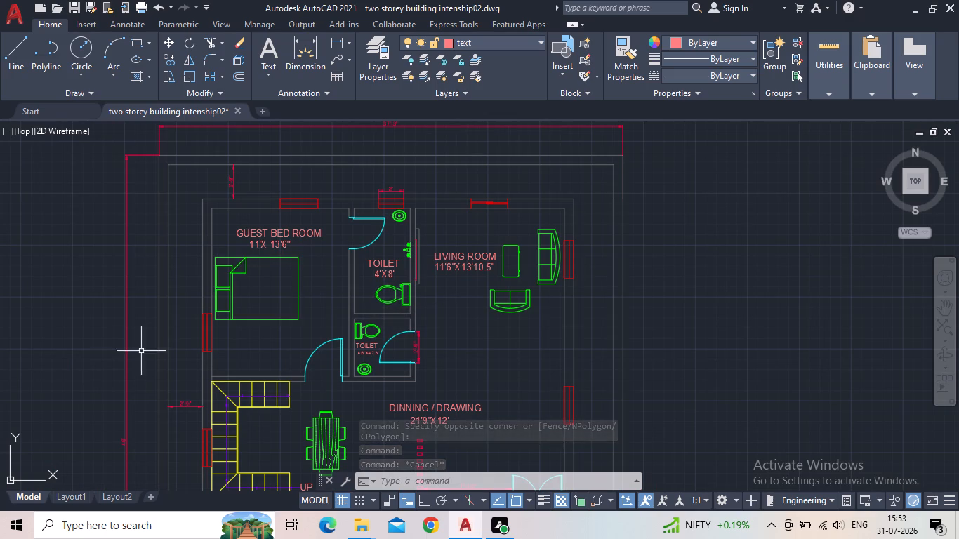
pyautogui.scroll(-2, 553, 368)
pyautogui.moveTo(534, 367); pyautogui.dragTo(503, 186, button='middle')
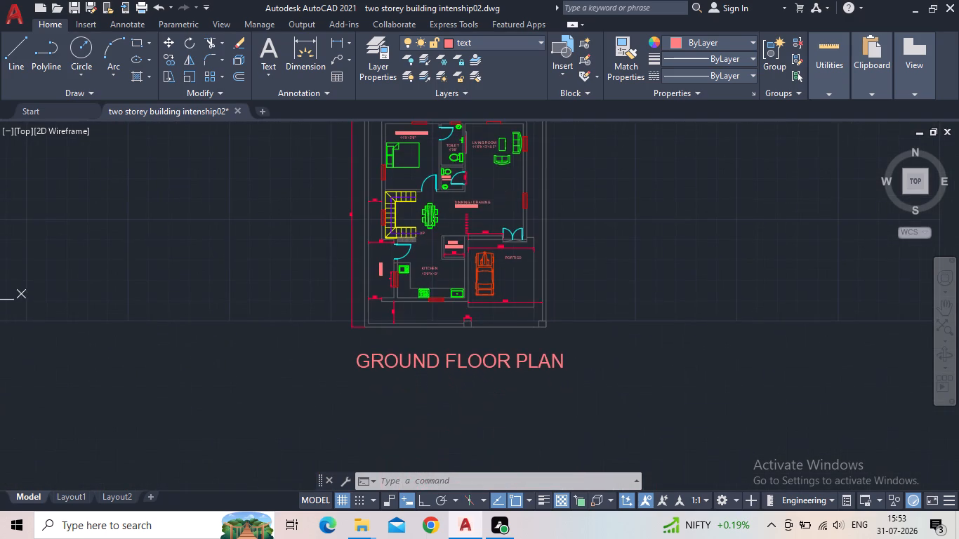
pyautogui.scroll(2, 430, 331)
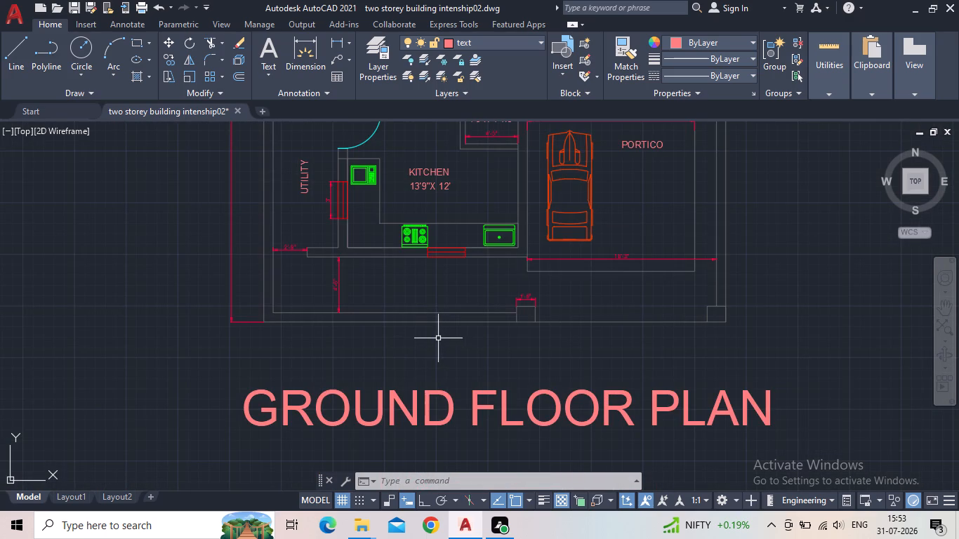
pyautogui.click(418, 323)
pyautogui.scroll(2, 683, 324)
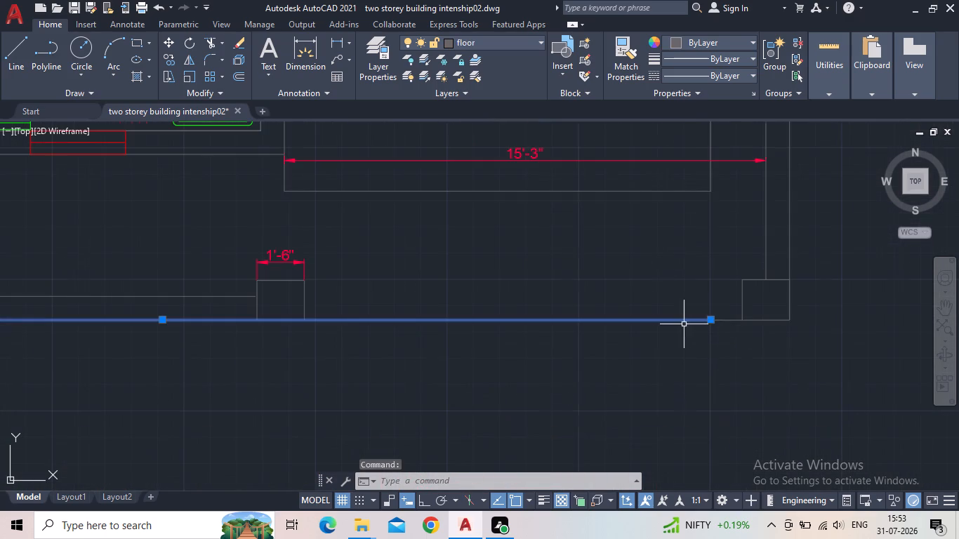
pyautogui.click(732, 319)
pyautogui.click(791, 239)
pyautogui.scroll(1, 676, 256)
pyautogui.moveTo(676, 257); pyautogui.dragTo(667, 370, button='middle')
pyautogui.scroll(-5, 667, 372)
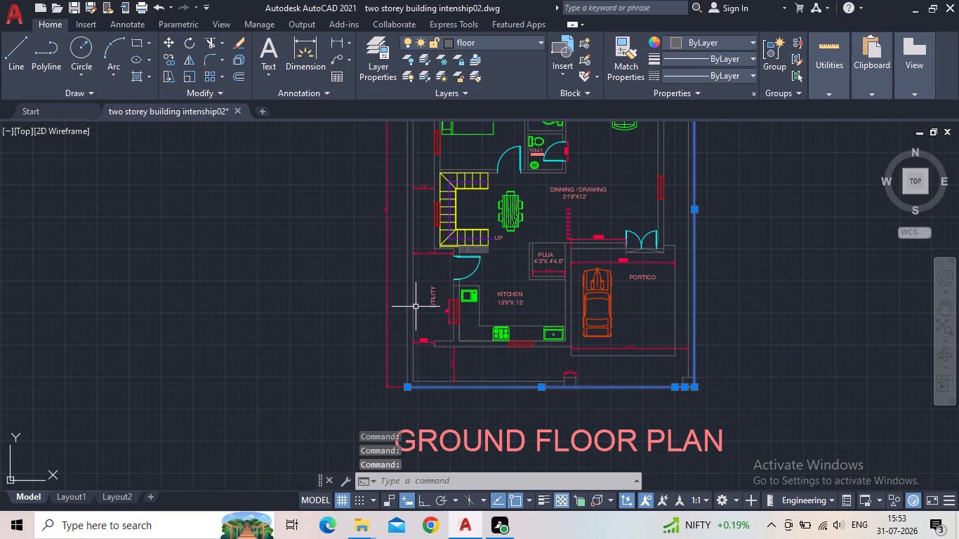
pyautogui.click(408, 307)
pyautogui.scroll(2, 413, 307)
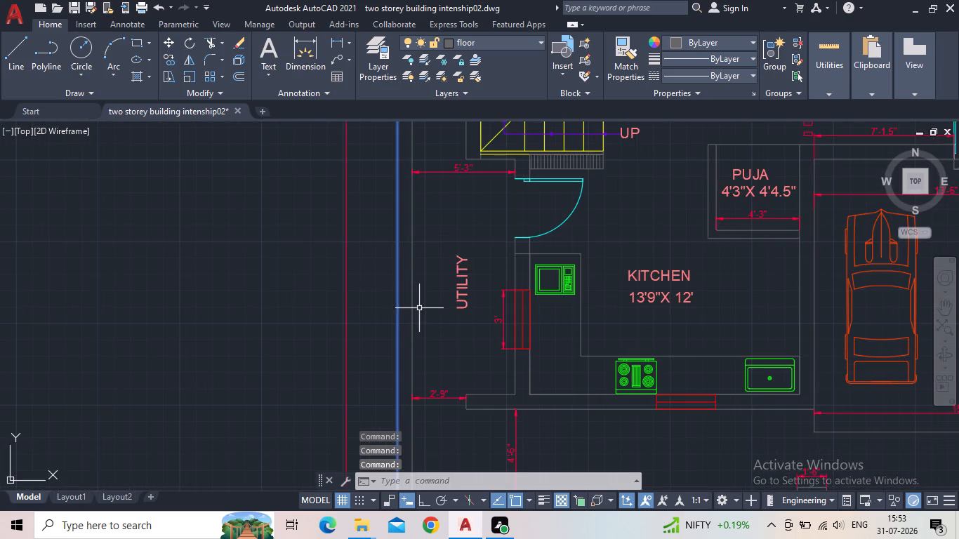
pyautogui.click(414, 310)
pyautogui.moveTo(433, 319); pyautogui.dragTo(443, 233, button='middle')
pyautogui.scroll(-3, 443, 233)
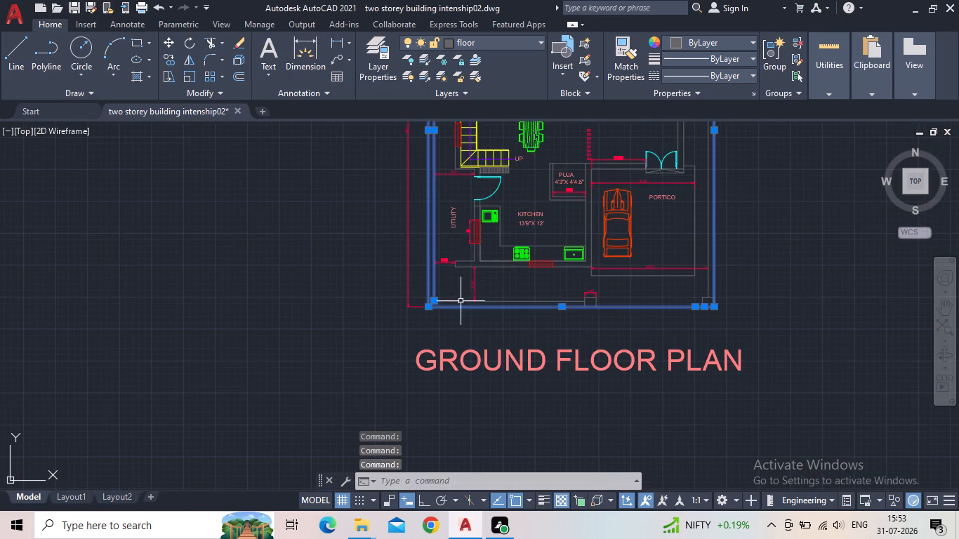
pyautogui.scroll(3, 463, 303)
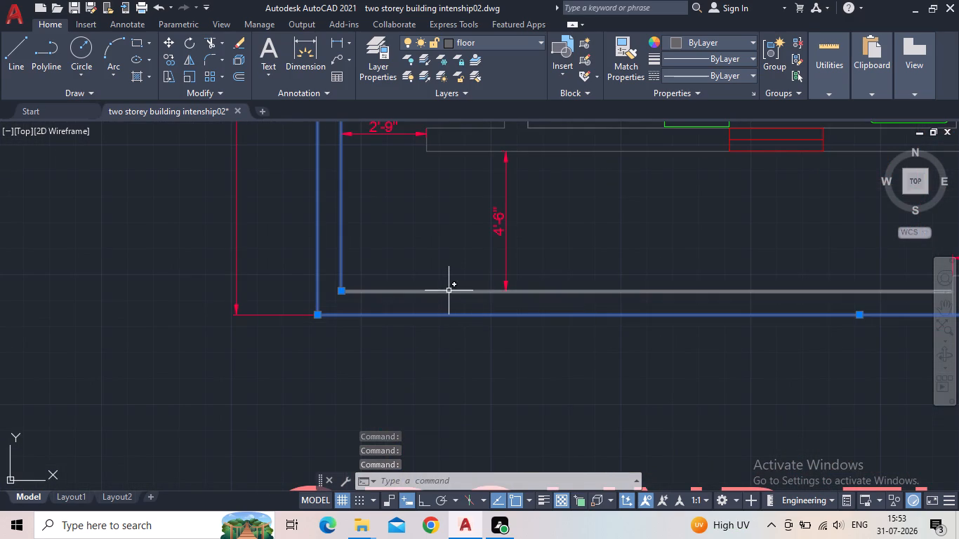
pyautogui.click(449, 291)
pyautogui.moveTo(447, 250); pyautogui.dragTo(422, 420, button='middle')
pyautogui.scroll(-3, 422, 422)
pyautogui.moveTo(385, 194); pyautogui.dragTo(362, 343, button='middle')
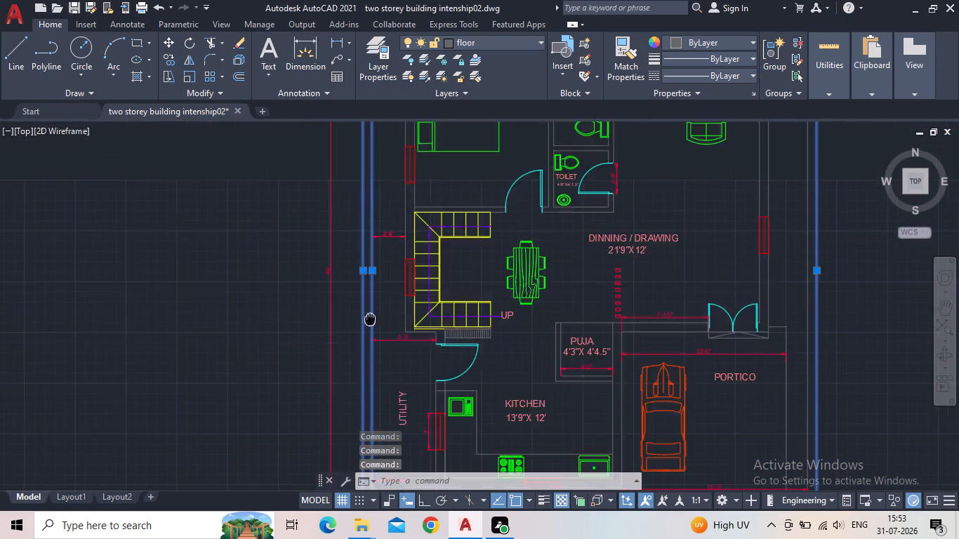
pyautogui.moveTo(362, 343); pyautogui.dragTo(337, 394, button='middle')
pyautogui.moveTo(359, 269); pyautogui.dragTo(316, 404, button='middle')
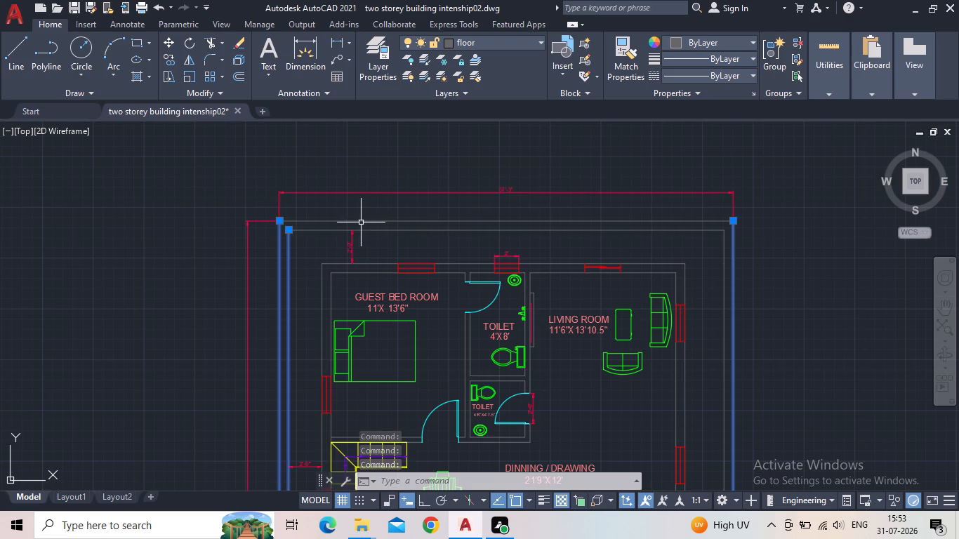
pyautogui.click(359, 224)
pyautogui.click(360, 220)
pyautogui.click(361, 220)
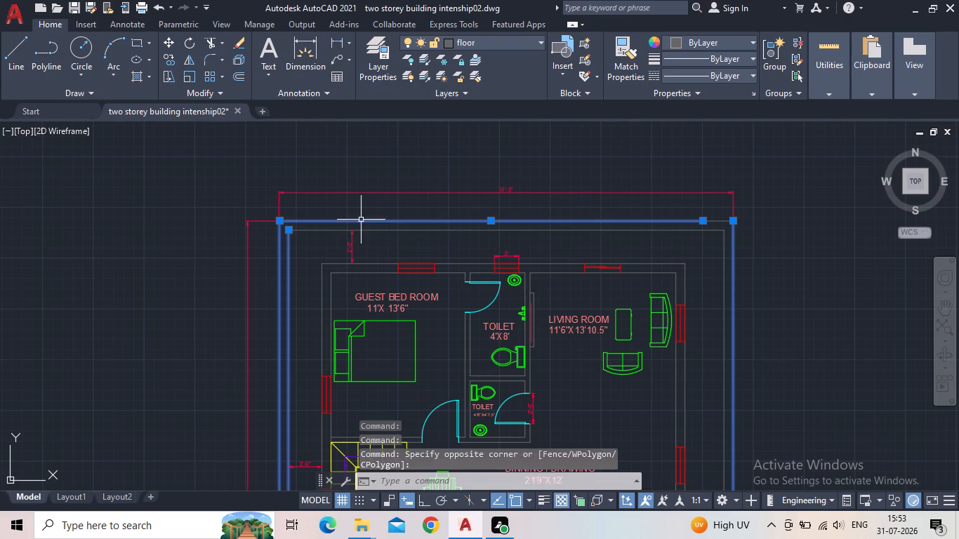
pyautogui.click(363, 229)
pyautogui.scroll(3, 775, 225)
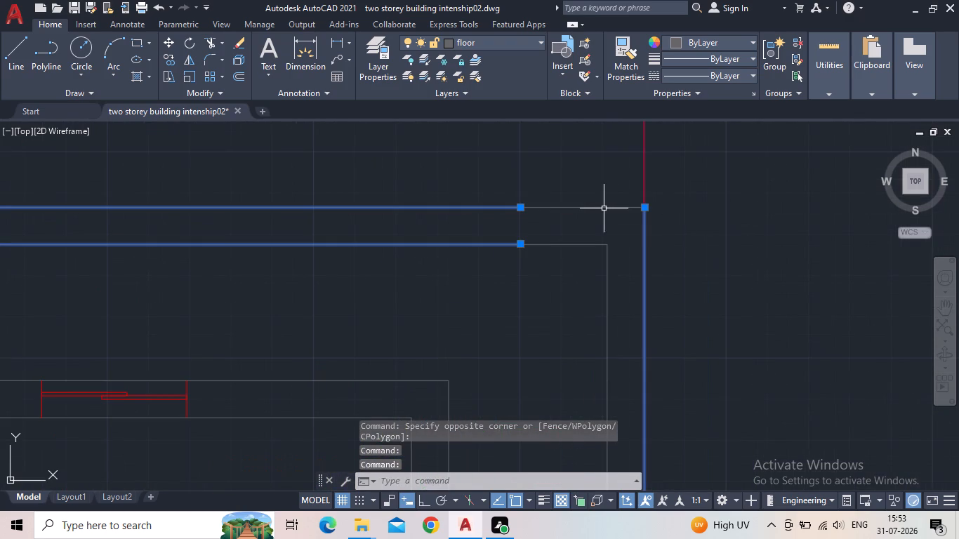
pyautogui.click(604, 208)
pyautogui.click(583, 246)
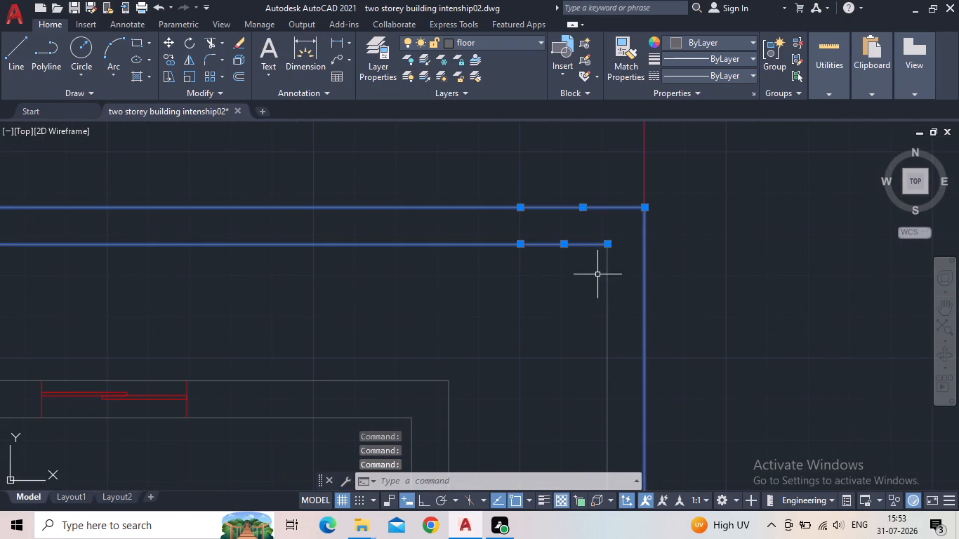
pyautogui.click(606, 289)
pyautogui.moveTo(572, 298); pyautogui.dragTo(550, 253, button='middle')
pyautogui.scroll(-2, 538, 224)
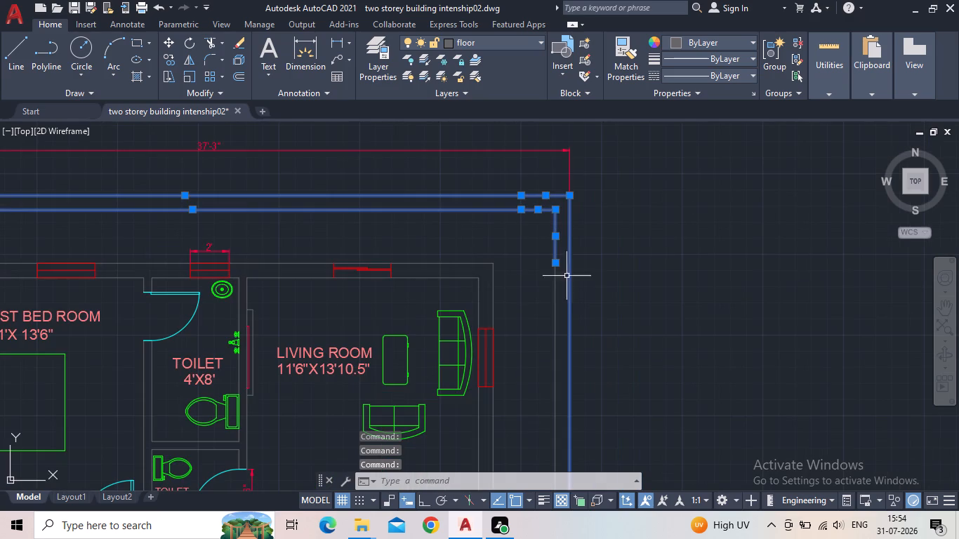
pyautogui.click(556, 312)
pyautogui.moveTo(538, 314); pyautogui.dragTo(590, 176, button='middle')
pyautogui.scroll(-2, 590, 176)
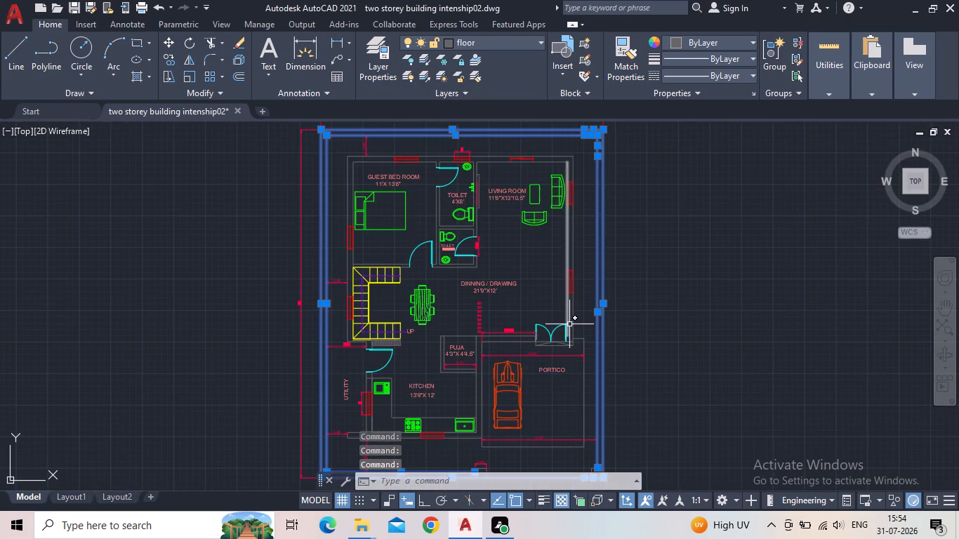
pyautogui.moveTo(574, 324); pyautogui.dragTo(576, 160, button='middle')
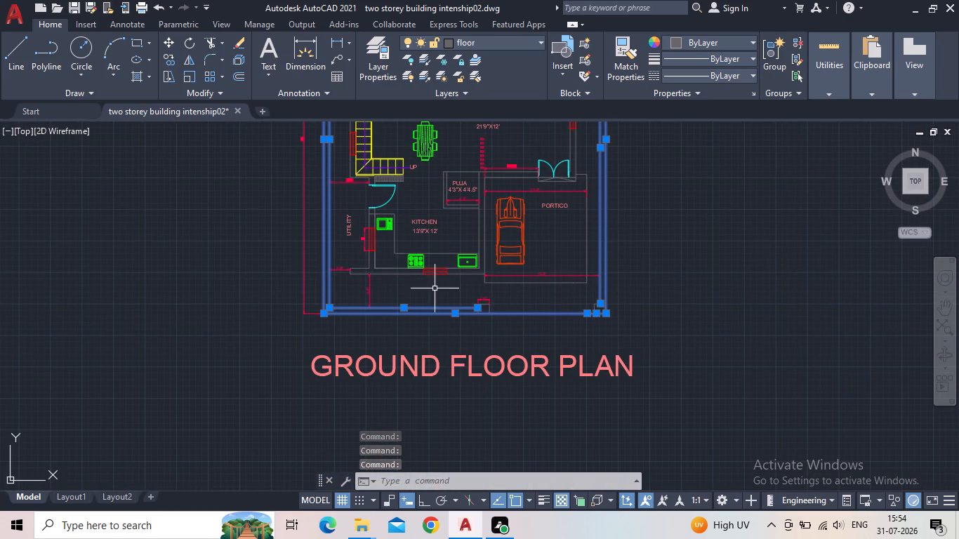
pyautogui.scroll(1, 411, 288)
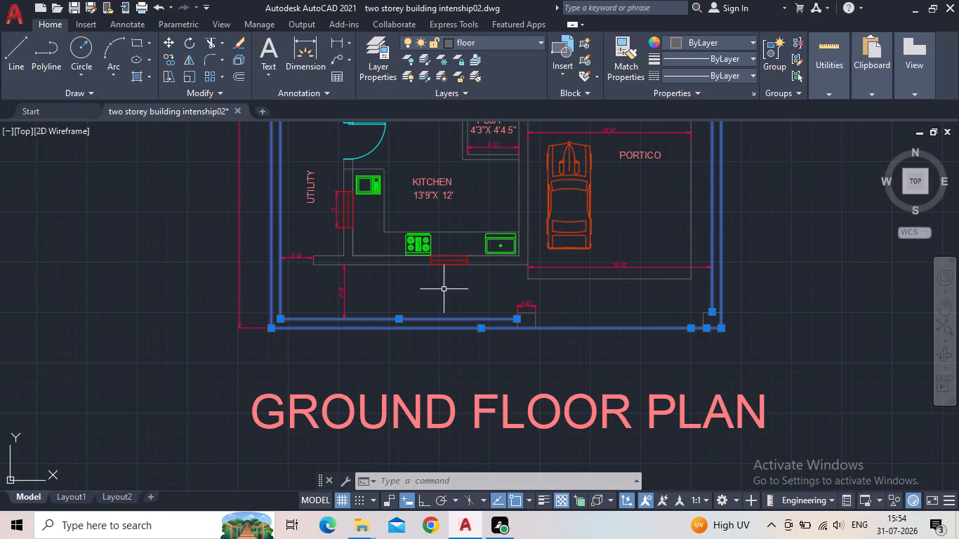
pyautogui.click(411, 264)
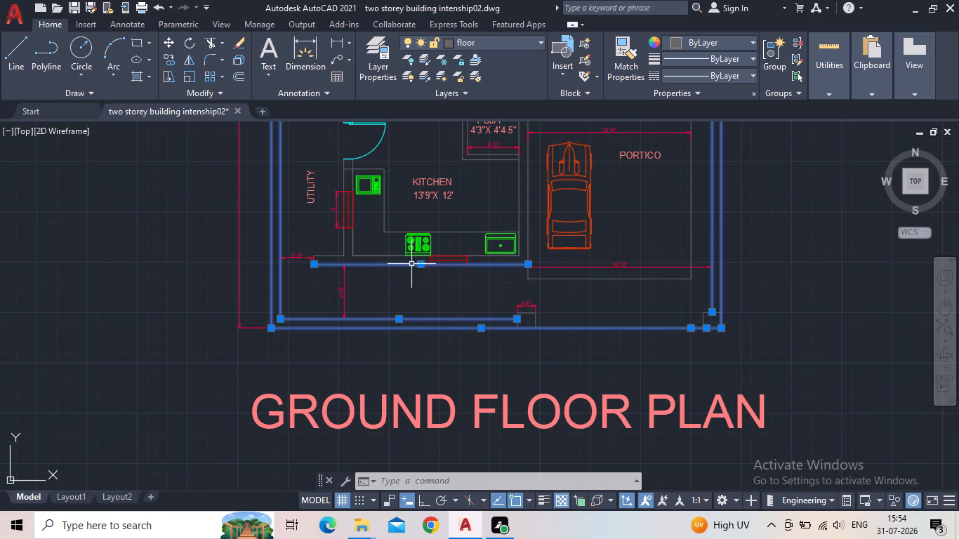
pyautogui.moveTo(417, 300); pyautogui.dragTo(406, 331, button='middle')
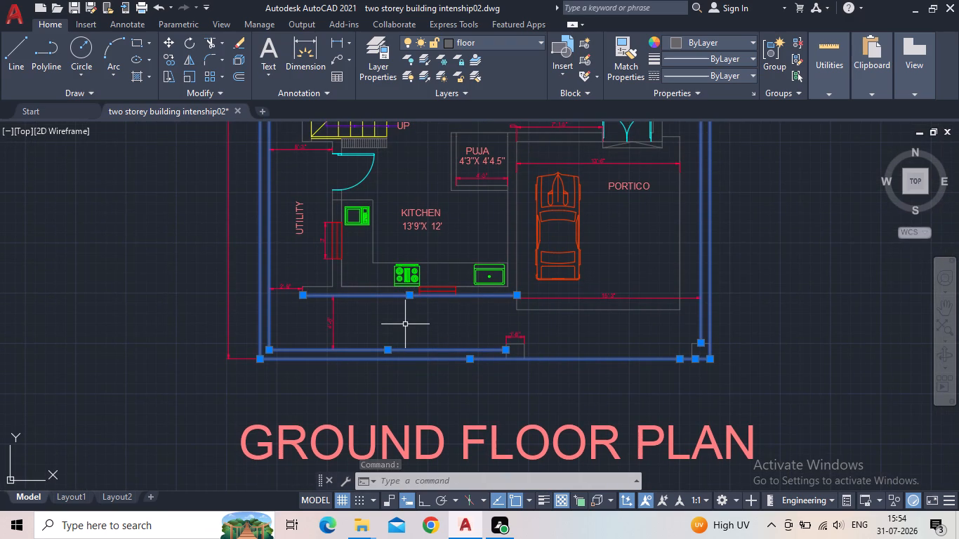
pyautogui.moveTo(461, 313); pyautogui.dragTo(436, 399, button='middle')
pyautogui.scroll(-1, 416, 310)
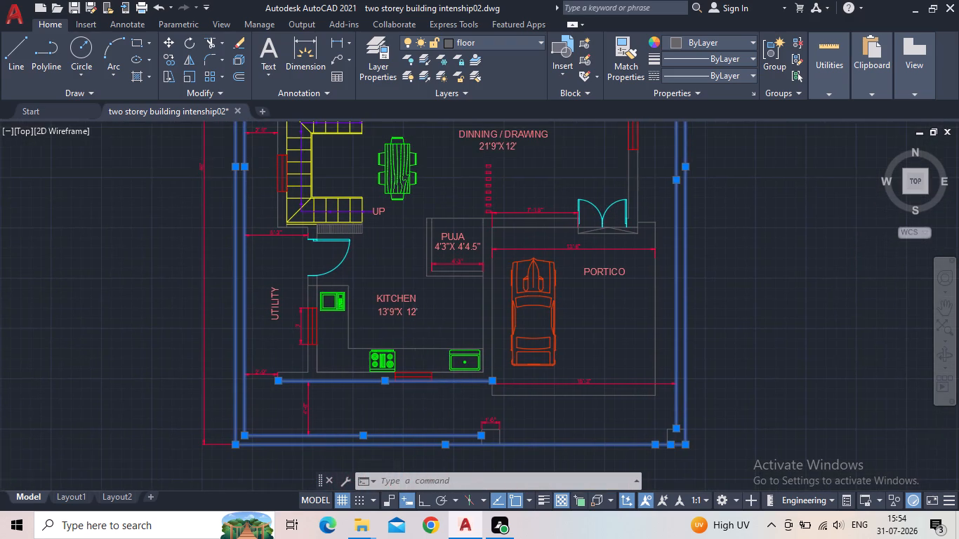
pyautogui.moveTo(435, 246); pyautogui.dragTo(382, 402, button='middle')
pyautogui.scroll(1, 369, 237)
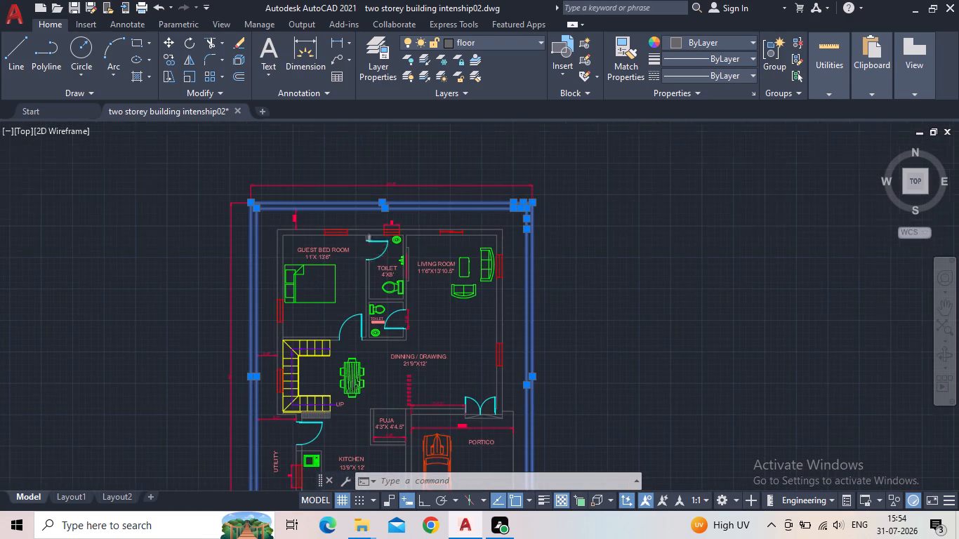
pyautogui.scroll(1, 369, 237)
pyautogui.click(224, 217)
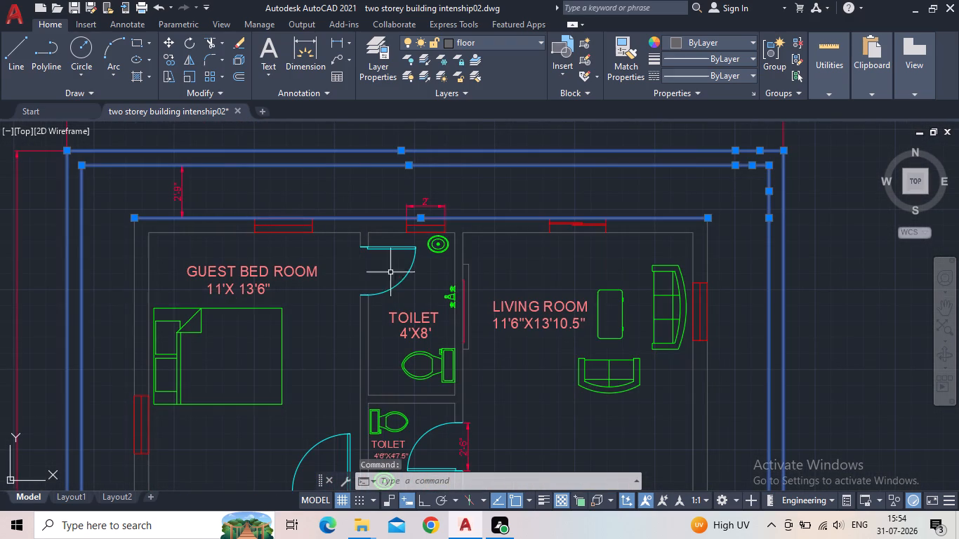
pyautogui.scroll(-2, 388, 281)
pyautogui.press('c')
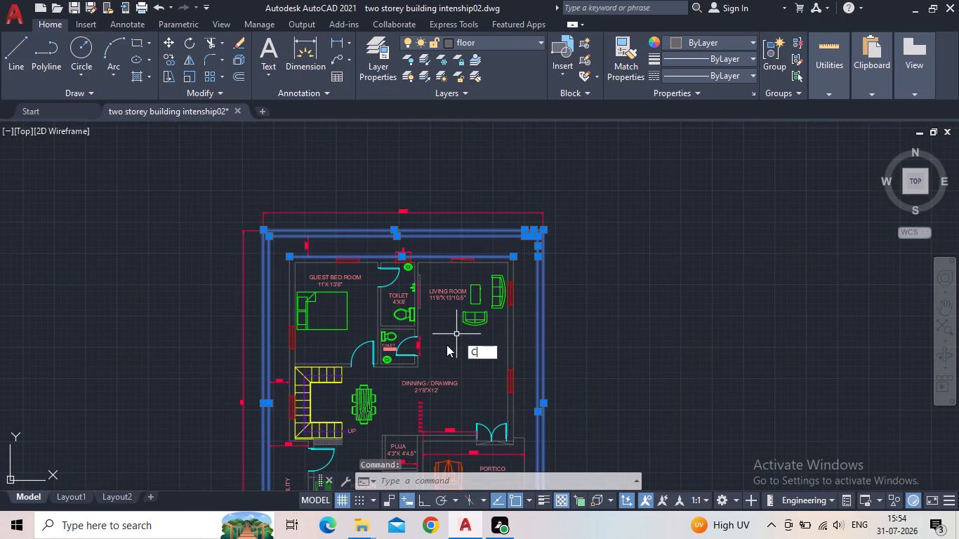
pyautogui.press('o')
pyautogui.press('Return')
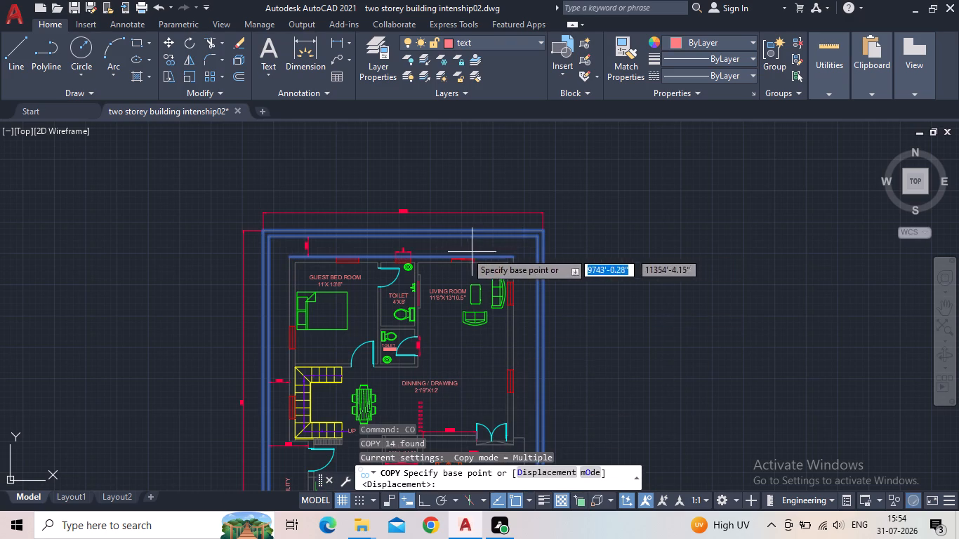
pyautogui.scroll(1, 499, 229)
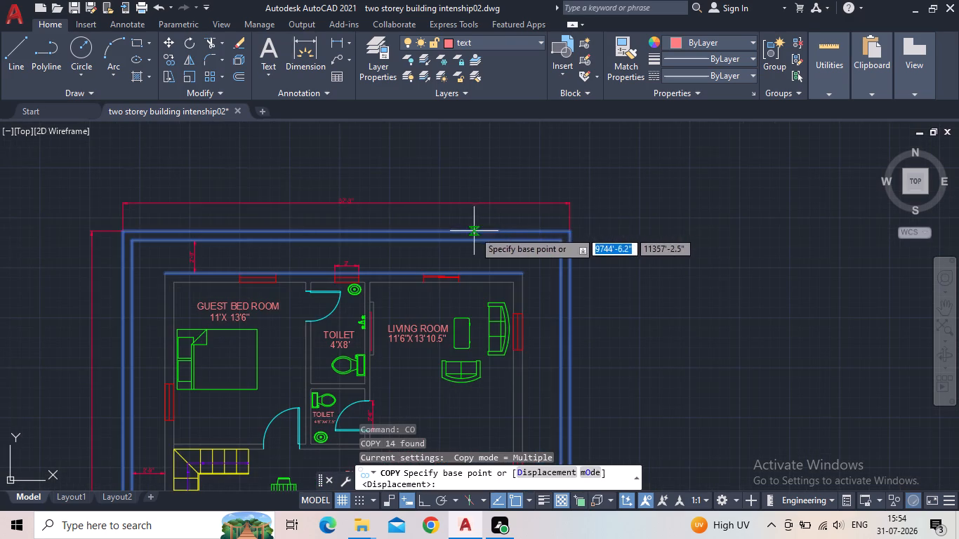
pyautogui.click(124, 230)
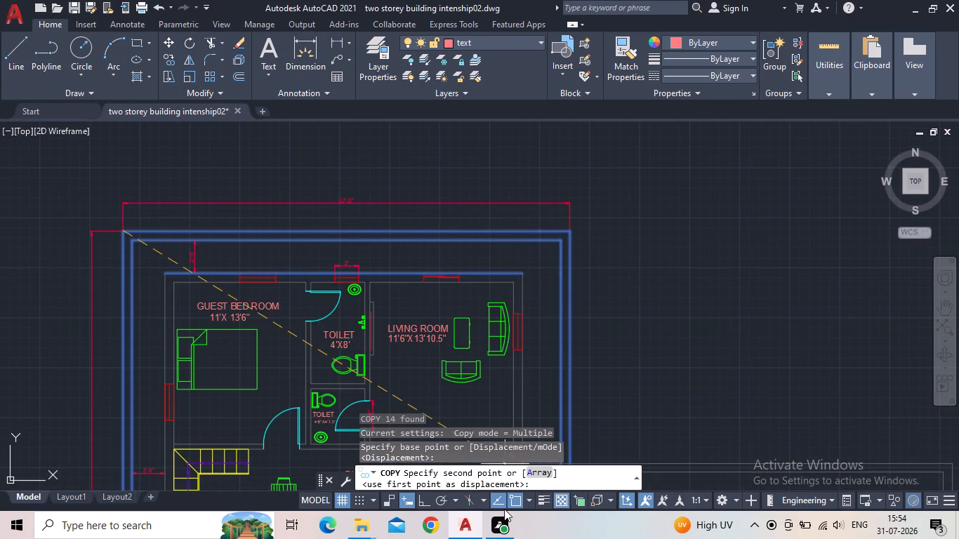
pyautogui.click(424, 500)
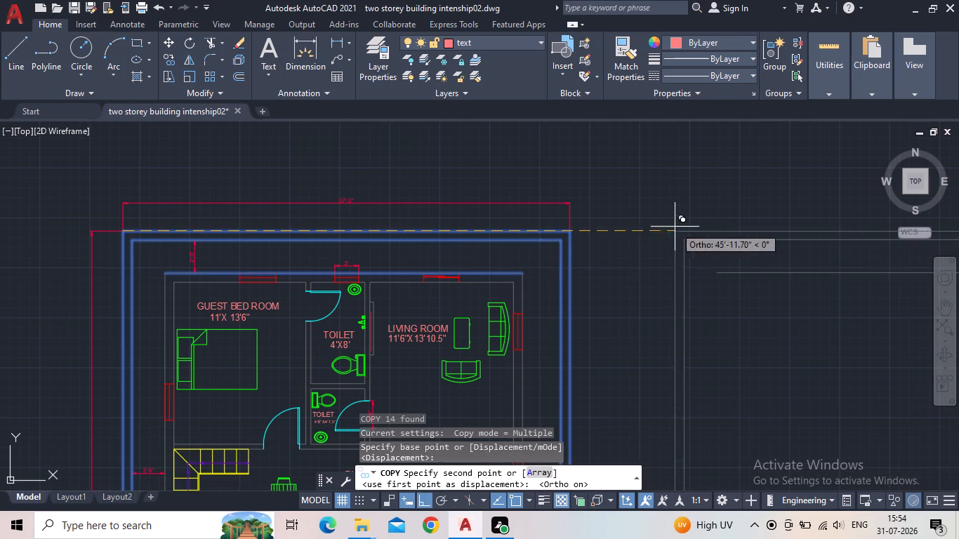
pyautogui.moveTo(748, 235); pyautogui.dragTo(503, 110, button='middle')
pyautogui.scroll(-4, 497, 107)
pyautogui.scroll(-2, 561, 199)
pyautogui.moveTo(537, 197); pyautogui.dragTo(509, 180, button='middle')
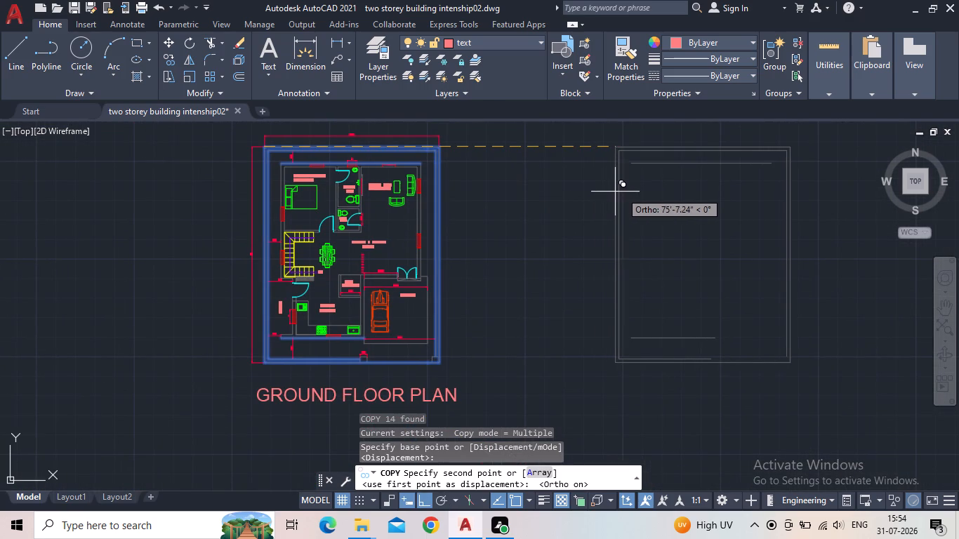
pyautogui.click(605, 193)
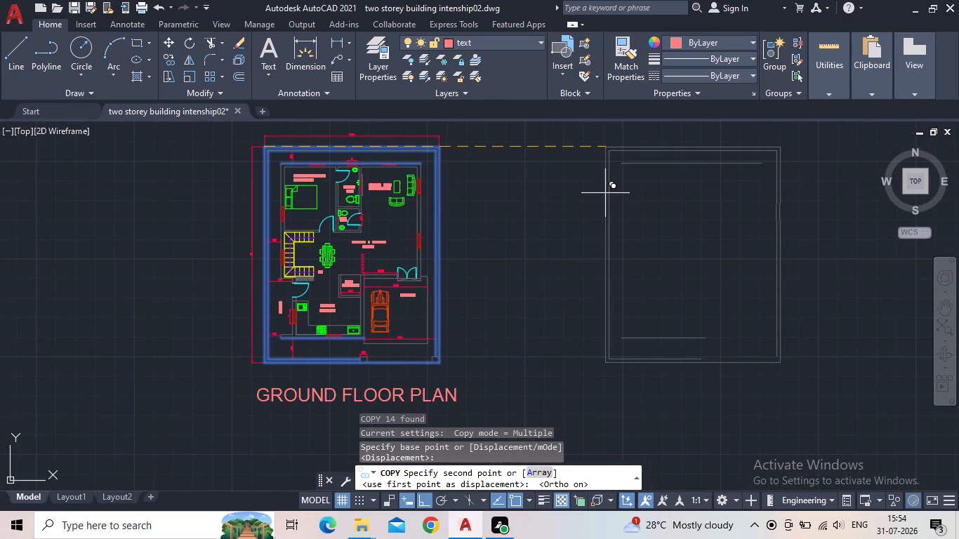
pyautogui.press('Escape')
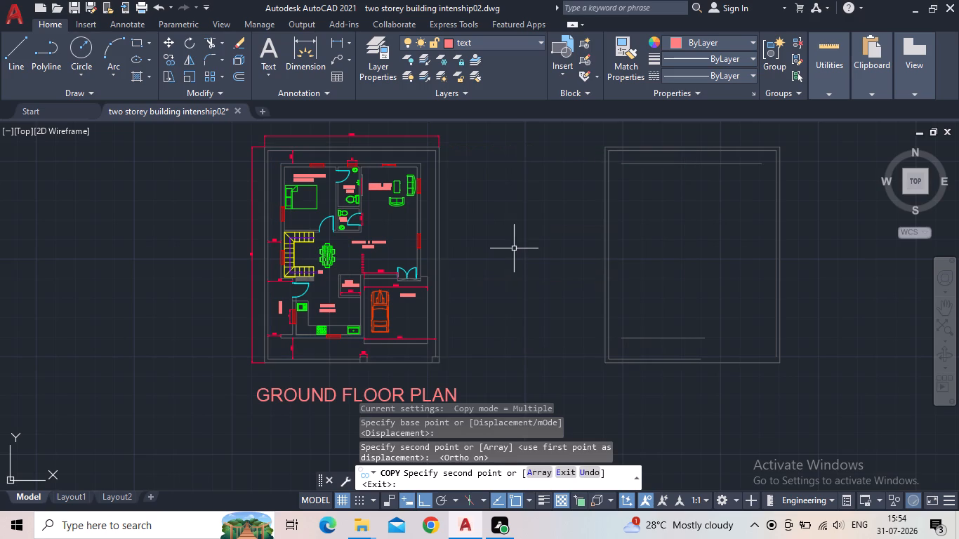
# Examine the copied top and bottom wall lines inside the second boundary outline, selecting the top one to check its extent.
pyautogui.moveTo(621, 255); pyautogui.dragTo(487, 238, button='middle')
pyautogui.scroll(-1, 486, 239)
pyautogui.scroll(2, 477, 287)
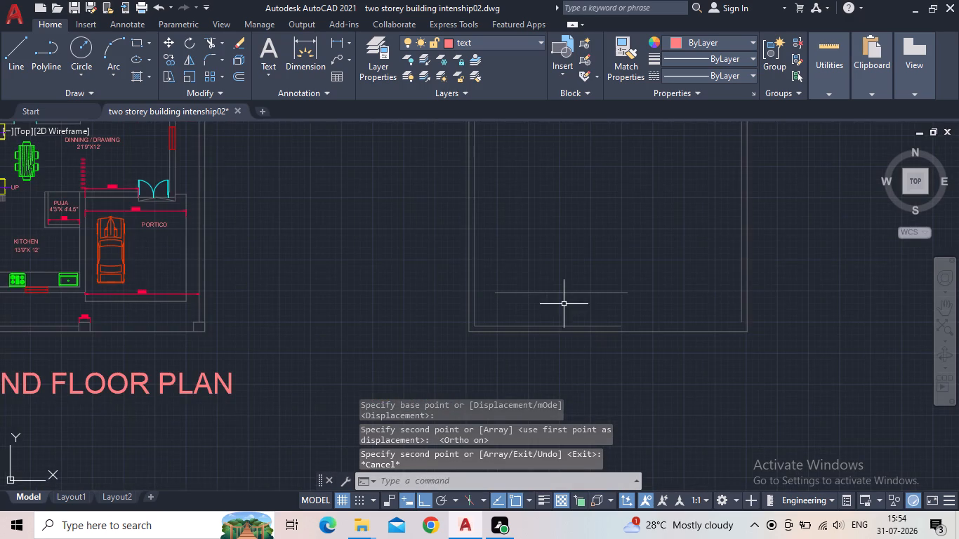
pyautogui.moveTo(561, 305); pyautogui.dragTo(482, 286, button='middle')
pyautogui.scroll(1, 490, 265)
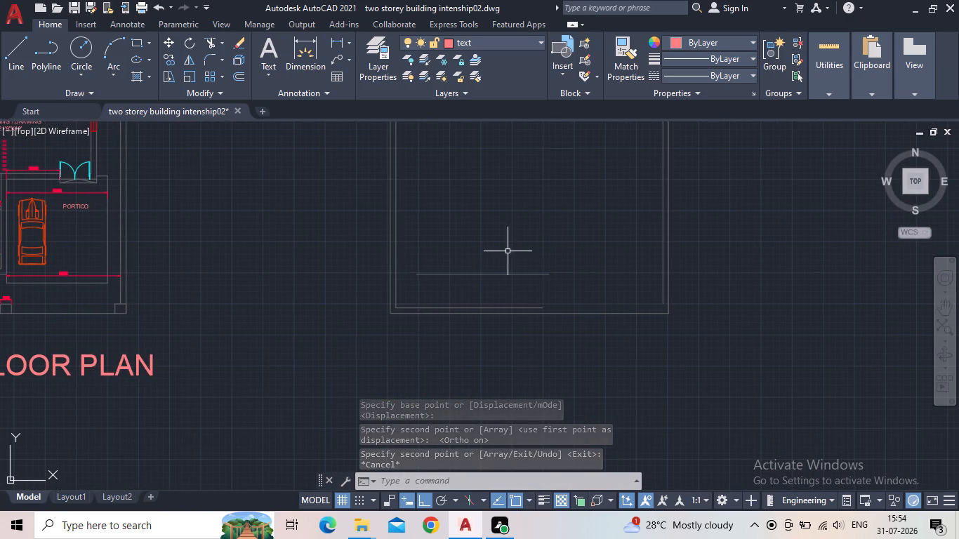
pyautogui.scroll(1, 505, 252)
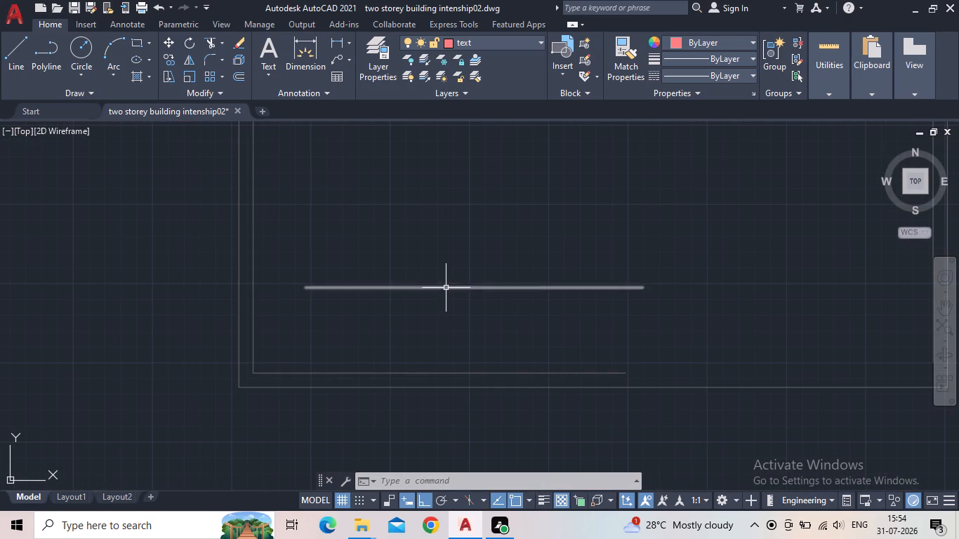
pyautogui.scroll(-1, 416, 257)
pyautogui.moveTo(371, 192); pyautogui.dragTo(399, 387, button='middle')
pyautogui.scroll(-2, 398, 377)
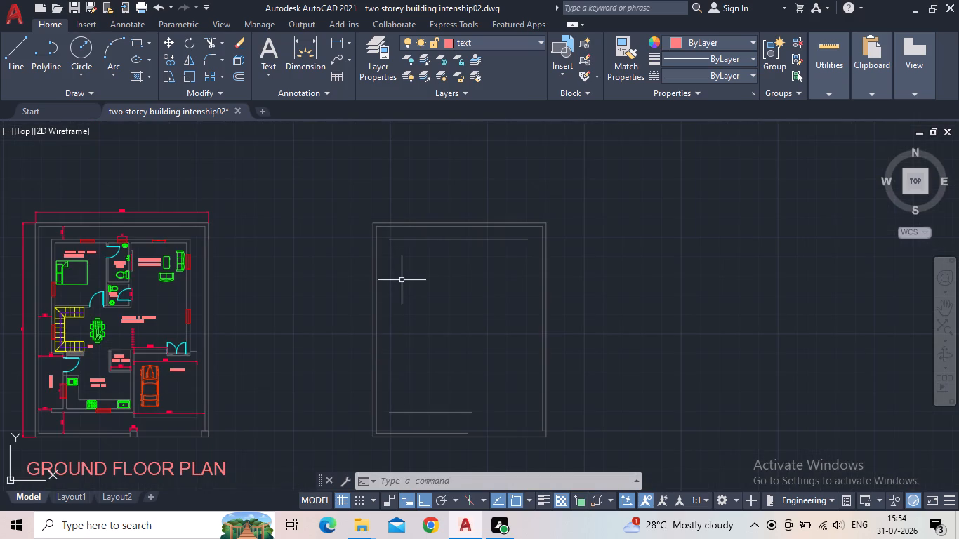
pyautogui.click(412, 239)
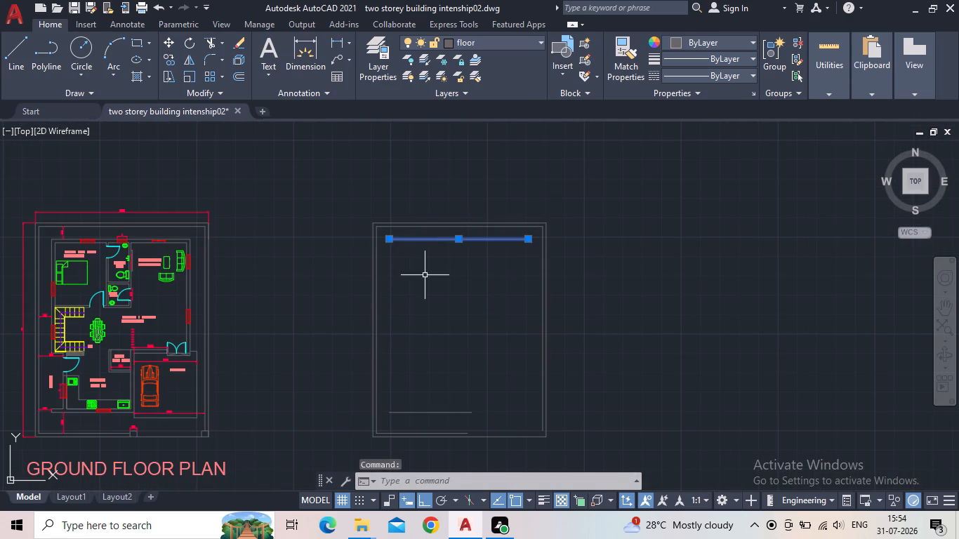
pyautogui.scroll(1, 425, 283)
pyautogui.press('Escape')
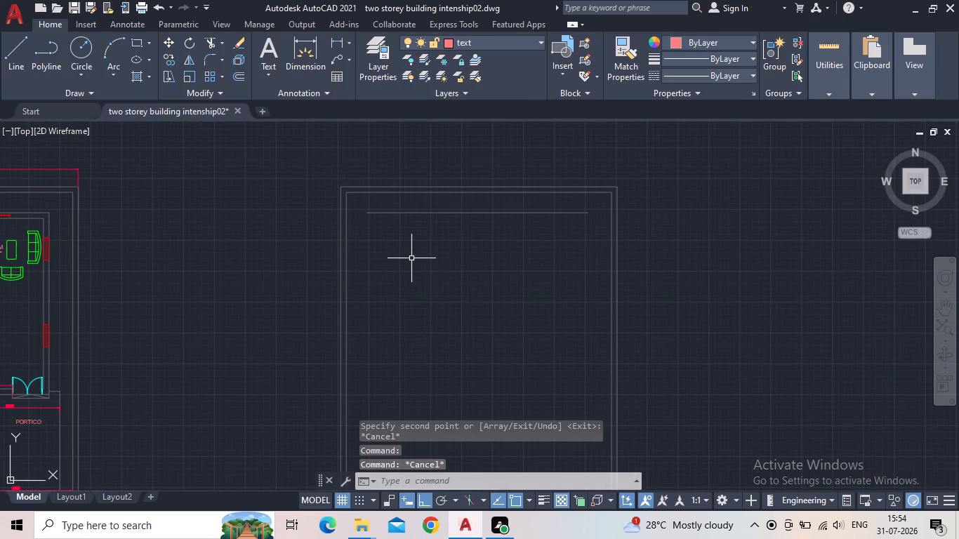
pyautogui.moveTo(411, 258); pyautogui.dragTo(363, 277, button='middle')
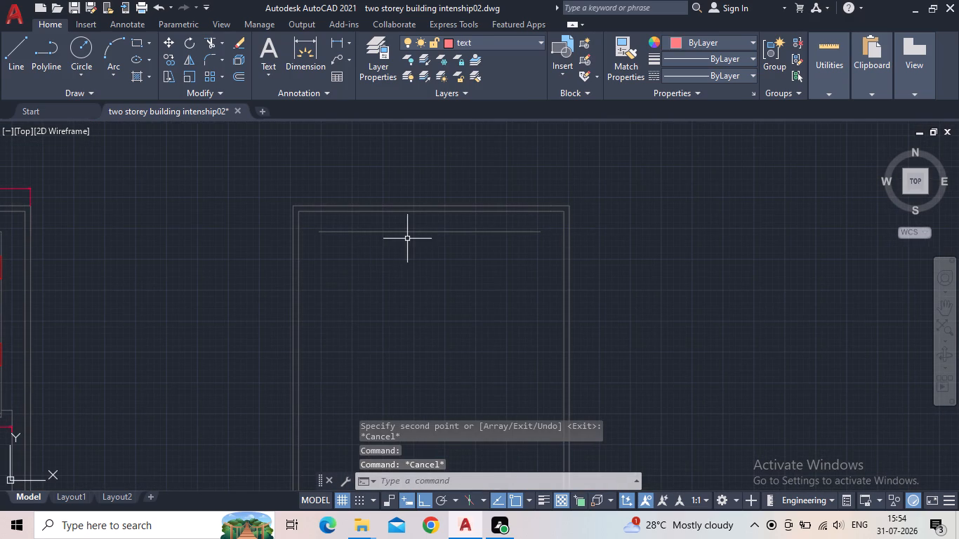
pyautogui.click(404, 232)
pyautogui.press('Escape')
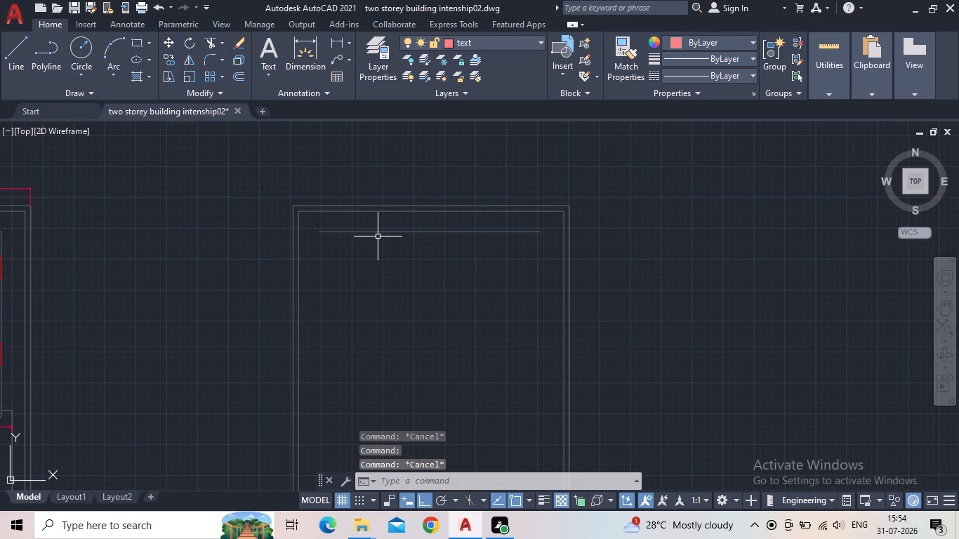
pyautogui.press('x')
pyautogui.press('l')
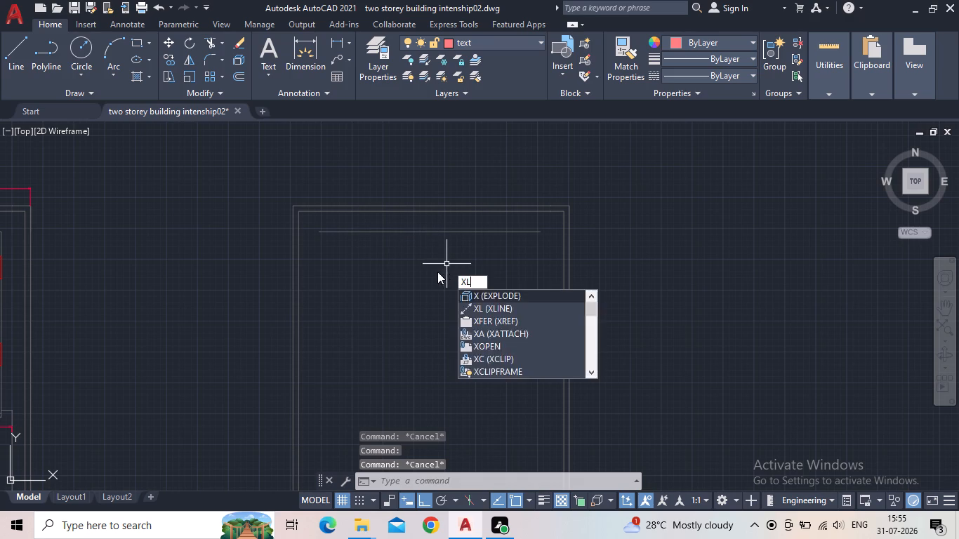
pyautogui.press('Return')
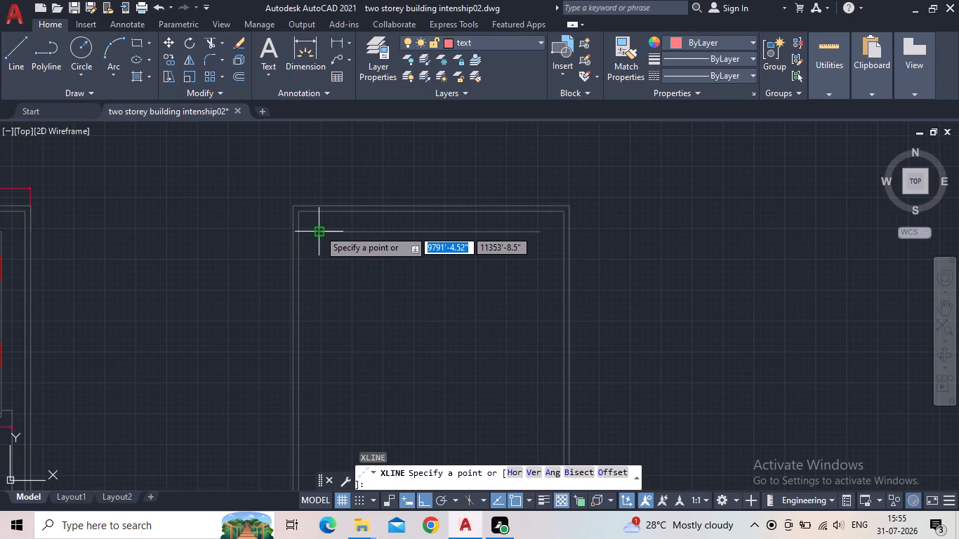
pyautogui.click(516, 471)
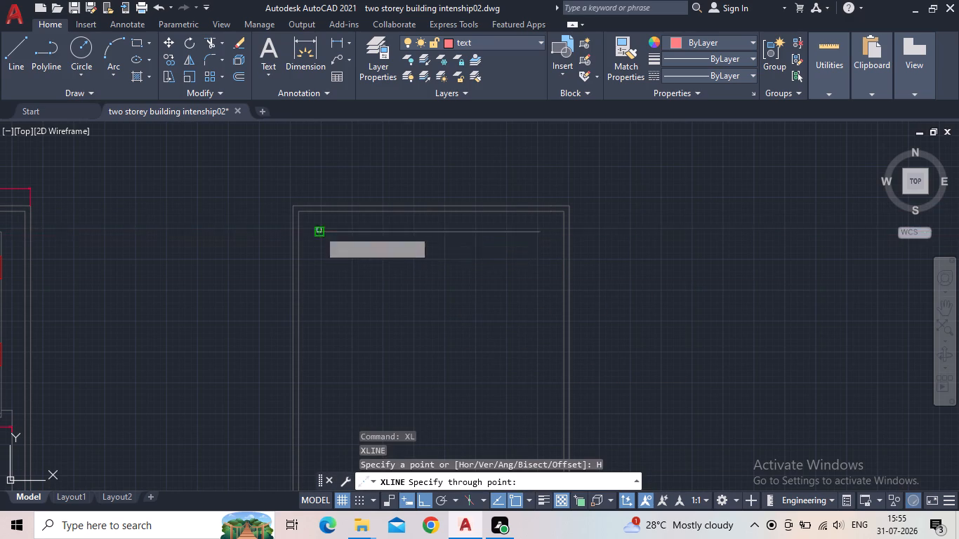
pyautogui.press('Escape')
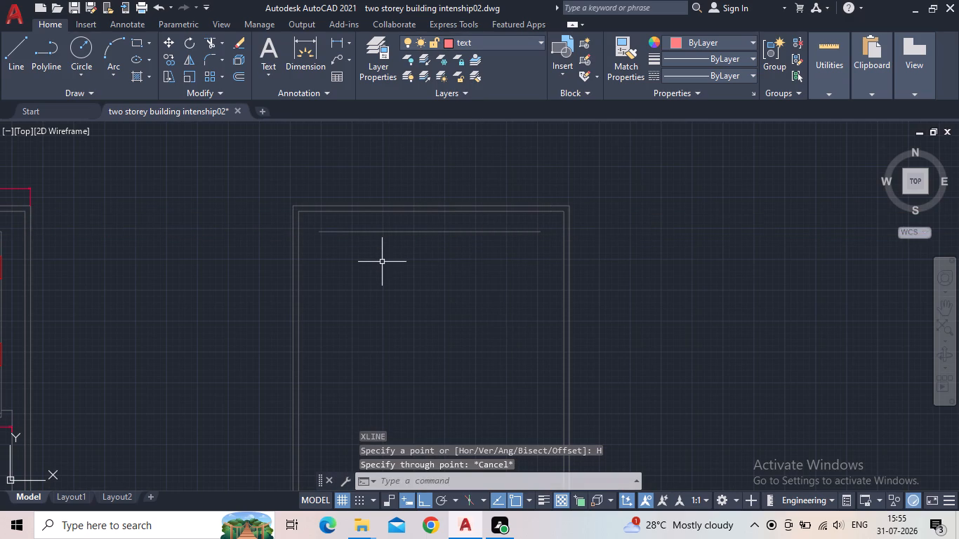
# Draw horizontal construction lines (XLINE) through the ends of the copied top and bottom wall lines in the second plan outline.
pyautogui.press('x')
pyautogui.press('l')
pyautogui.press('Return')
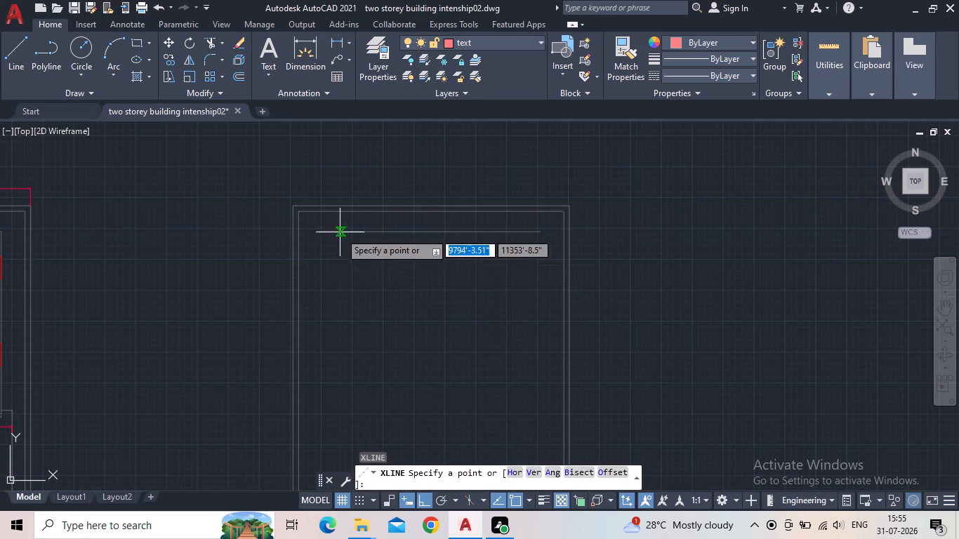
pyautogui.click(512, 472)
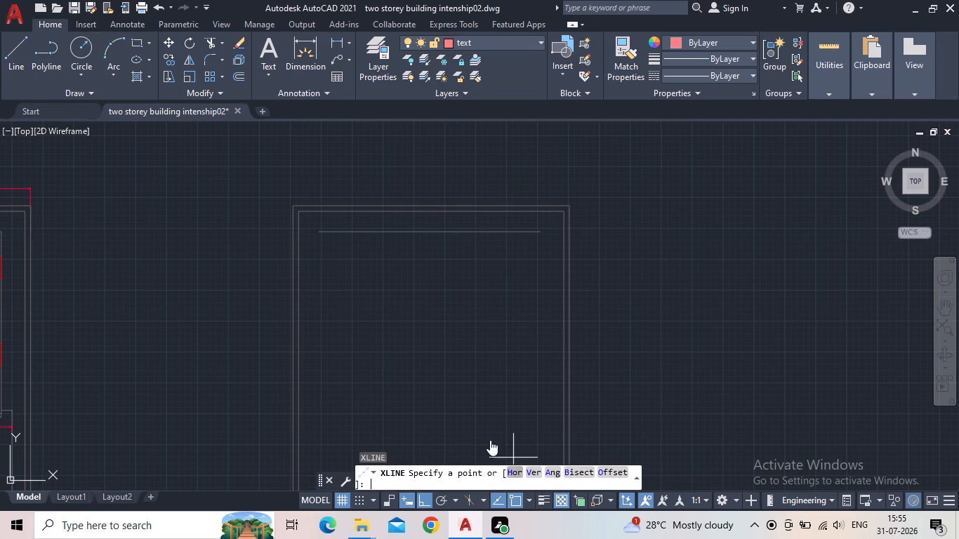
pyautogui.click(319, 234)
pyautogui.moveTo(416, 284); pyautogui.dragTo(470, 201, button='middle')
pyautogui.scroll(-2, 470, 201)
pyautogui.scroll(2, 470, 300)
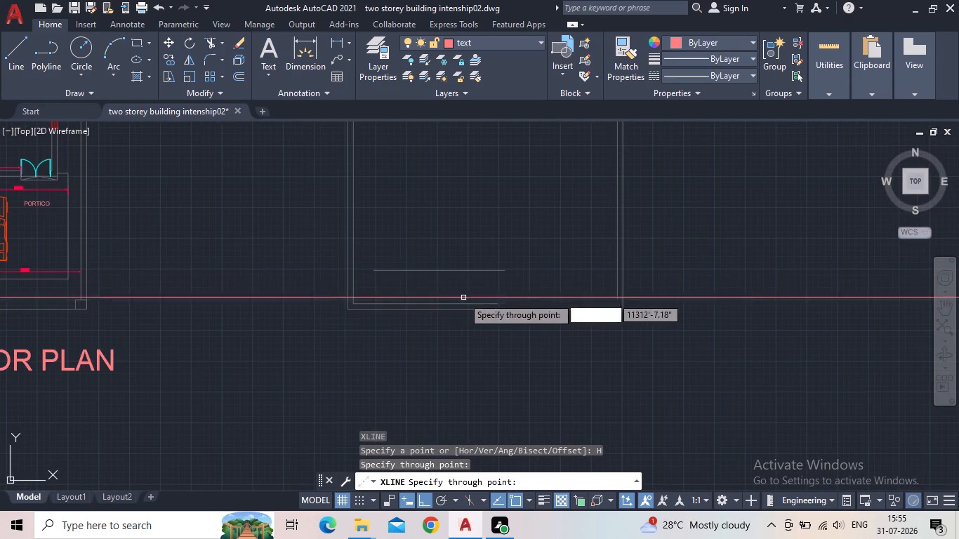
pyautogui.moveTo(371, 272); pyautogui.dragTo(377, 272)
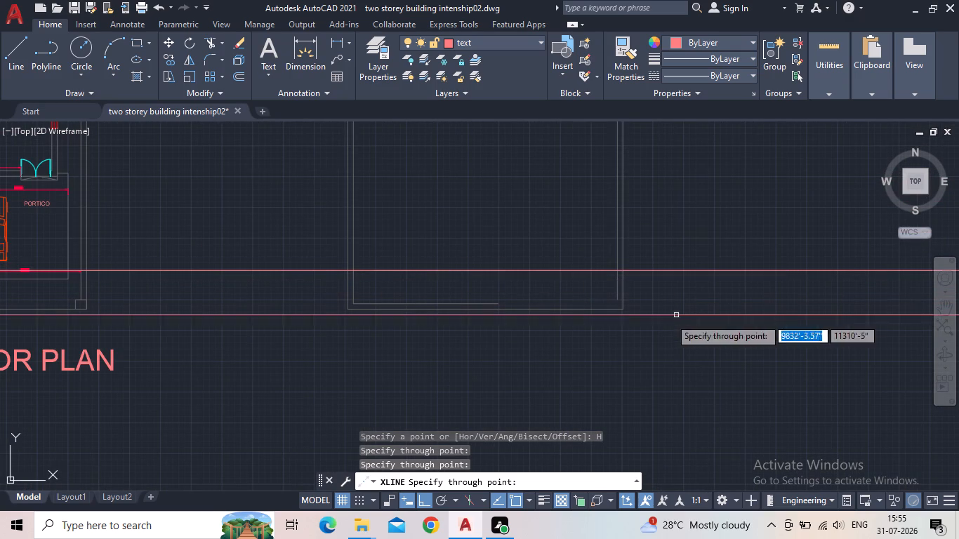
pyautogui.press('Escape')
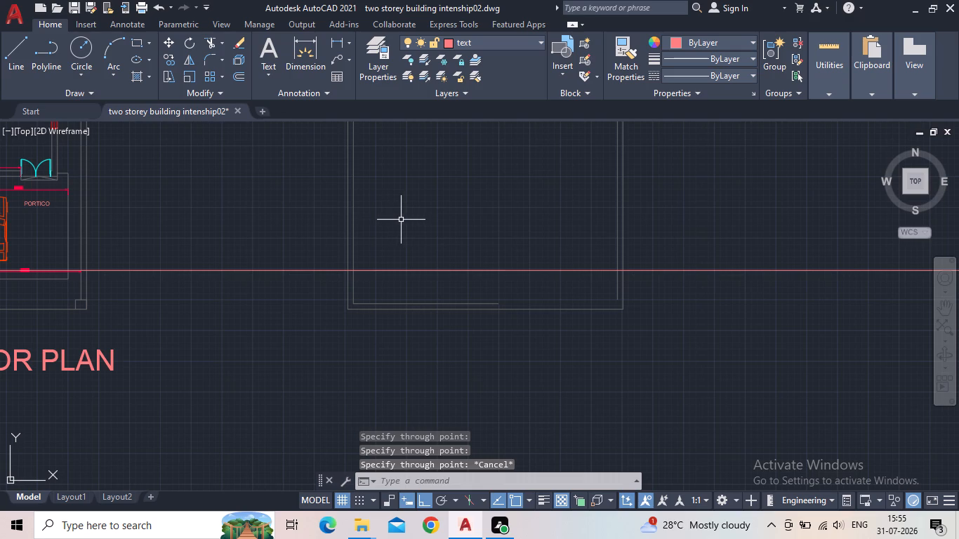
# Offset the second outline's left inner boundary line 2'9" towards the inside of the plot.
pyautogui.moveTo(403, 225); pyautogui.dragTo(412, 387, button='middle')
pyautogui.scroll(1, 403, 288)
pyautogui.scroll(-1, 412, 392)
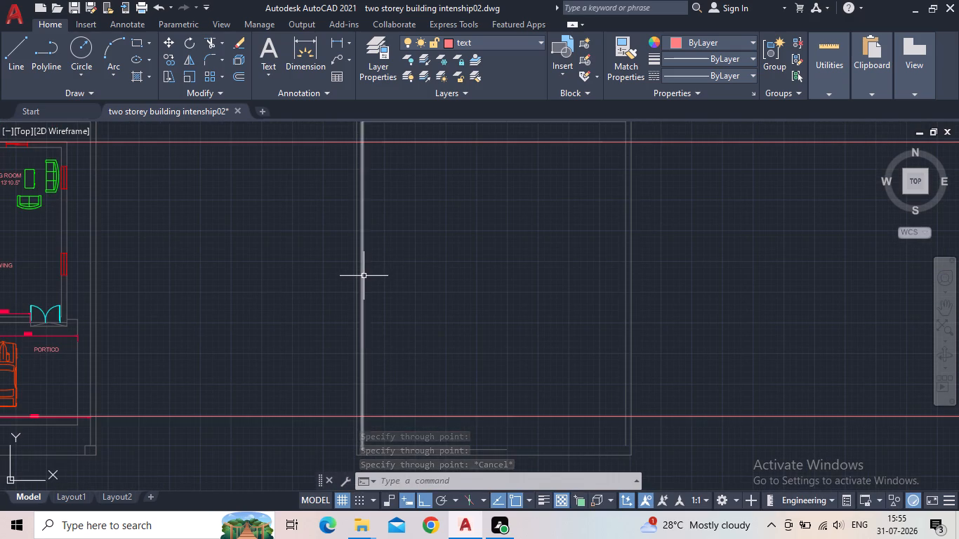
pyautogui.click(364, 276)
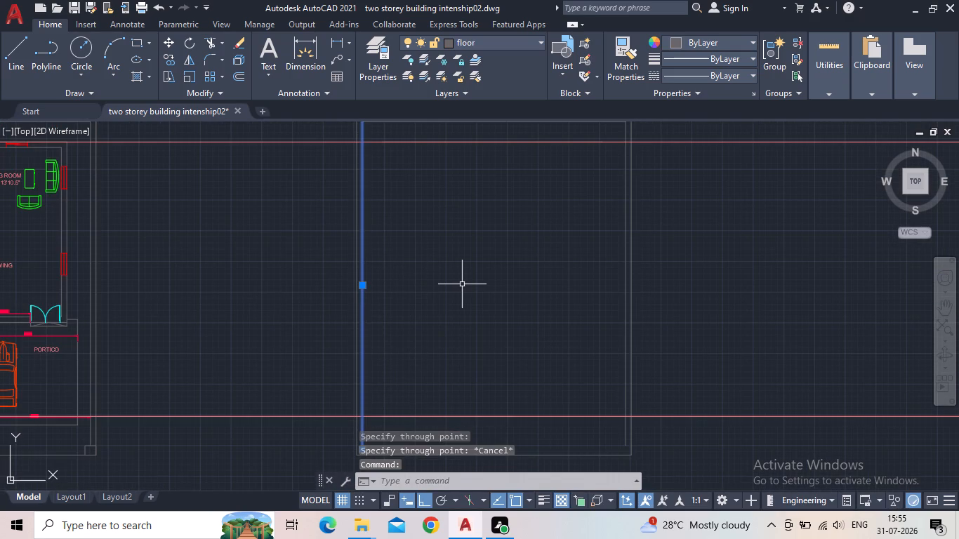
pyautogui.press('2')
pyautogui.press('BackSpace')
pyautogui.press('o')
pyautogui.press('Return')
pyautogui.write("2'")
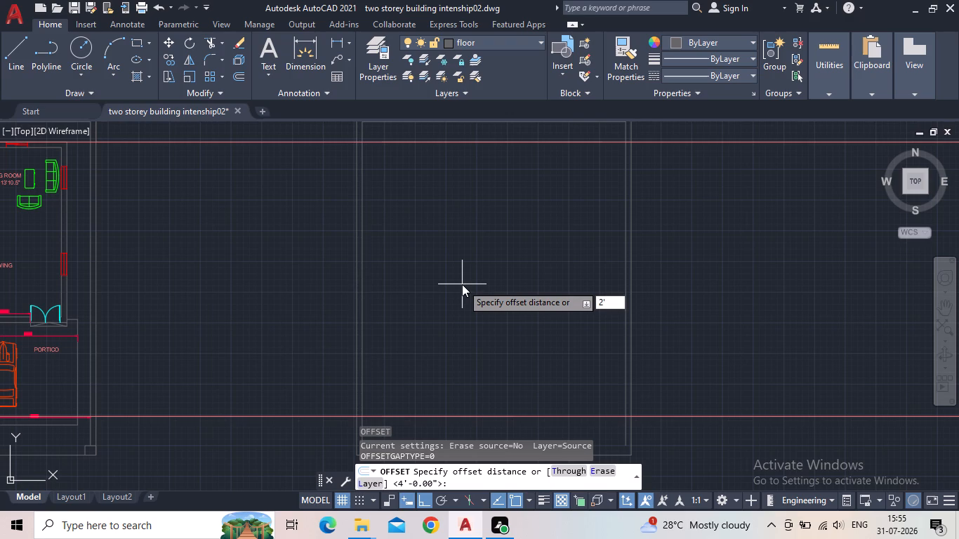
pyautogui.write('9"')
pyautogui.press('Return')
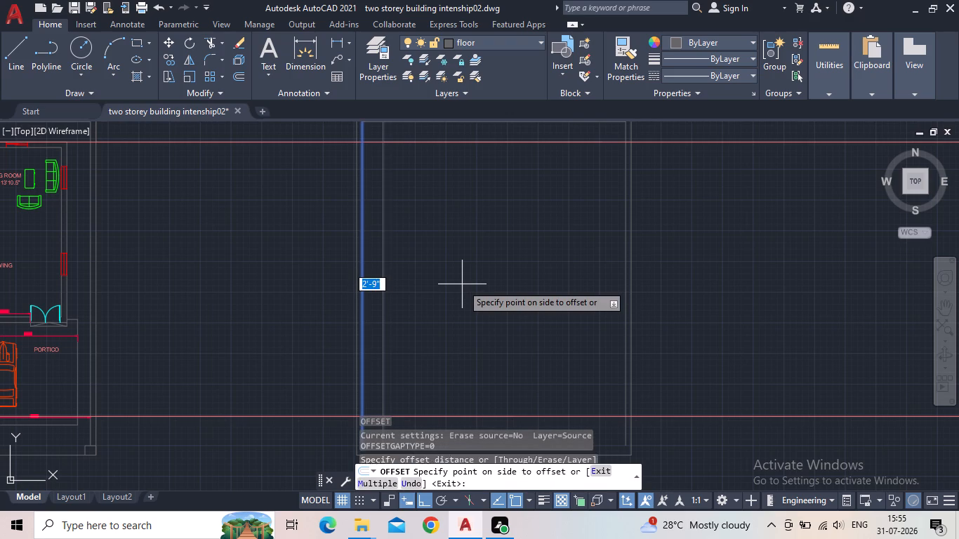
pyautogui.click(455, 348)
# Offset the second outline's right inner boundary line inward by the same 2'9" distance.
pyautogui.scroll(-1, 491, 284)
pyautogui.moveTo(492, 288); pyautogui.dragTo(420, 322, button='middle')
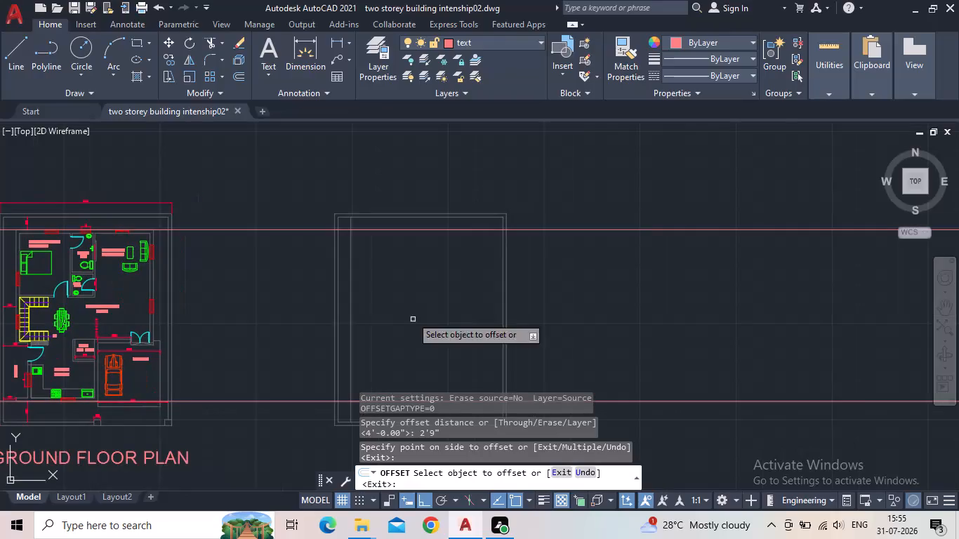
pyautogui.scroll(2, 332, 310)
pyautogui.scroll(-3, 377, 283)
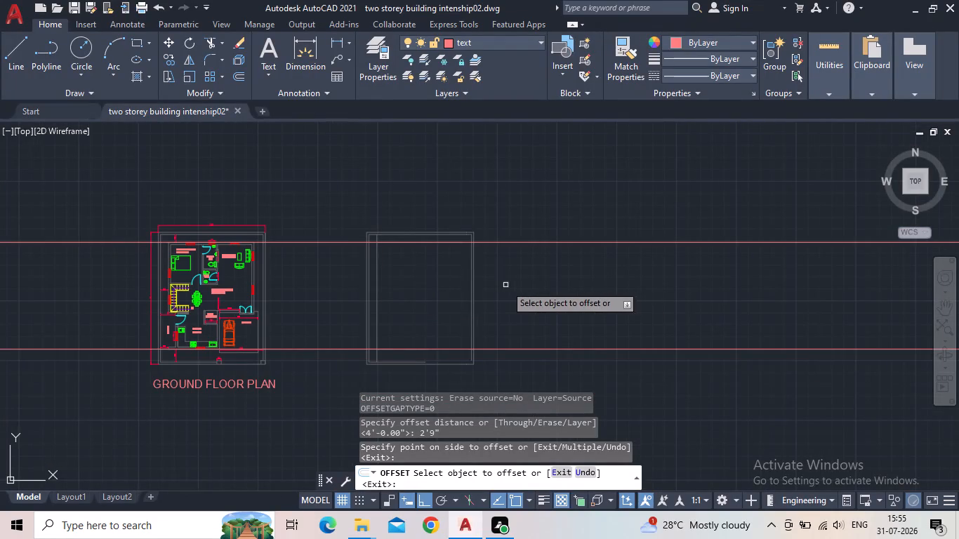
pyautogui.scroll(2, 469, 269)
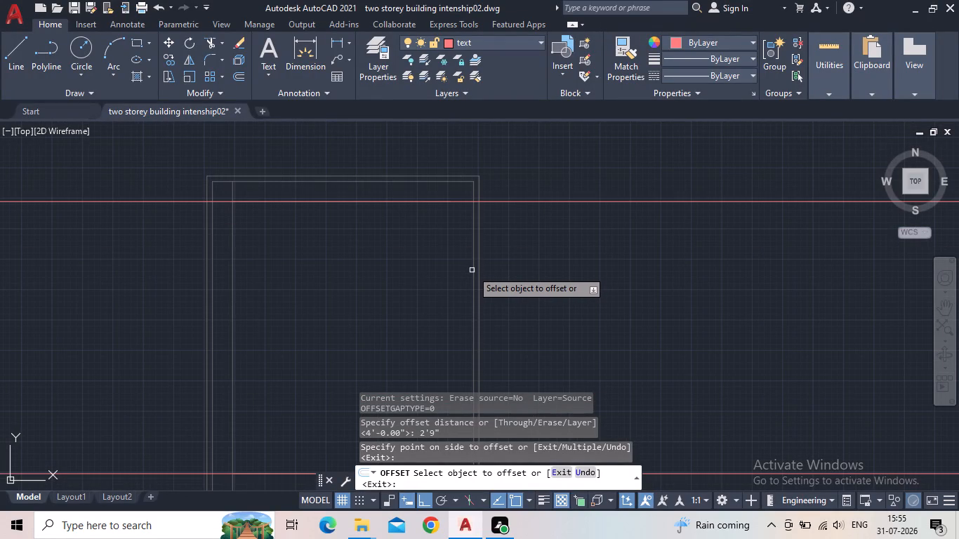
pyautogui.scroll(-2, 436, 290)
pyautogui.moveTo(398, 310); pyautogui.dragTo(464, 298, button='middle')
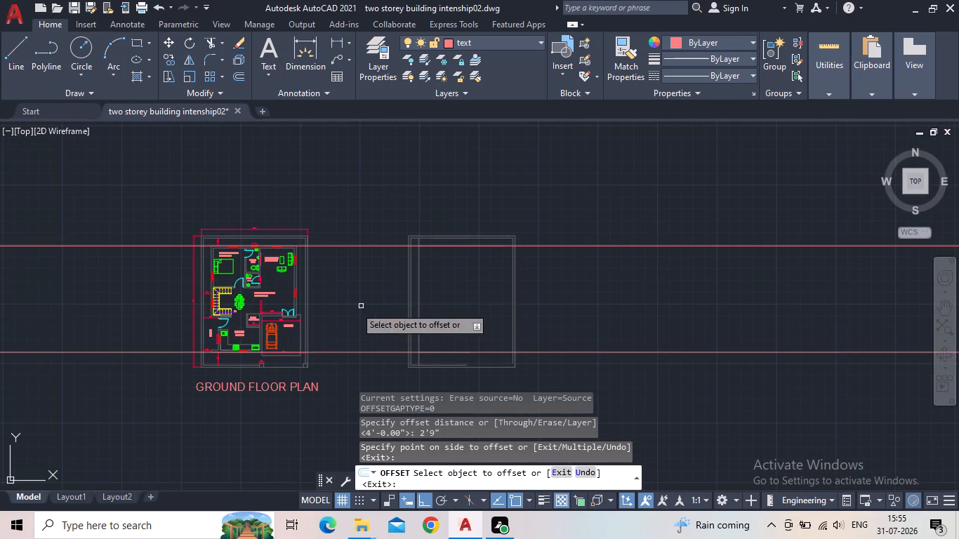
pyautogui.scroll(3, 284, 329)
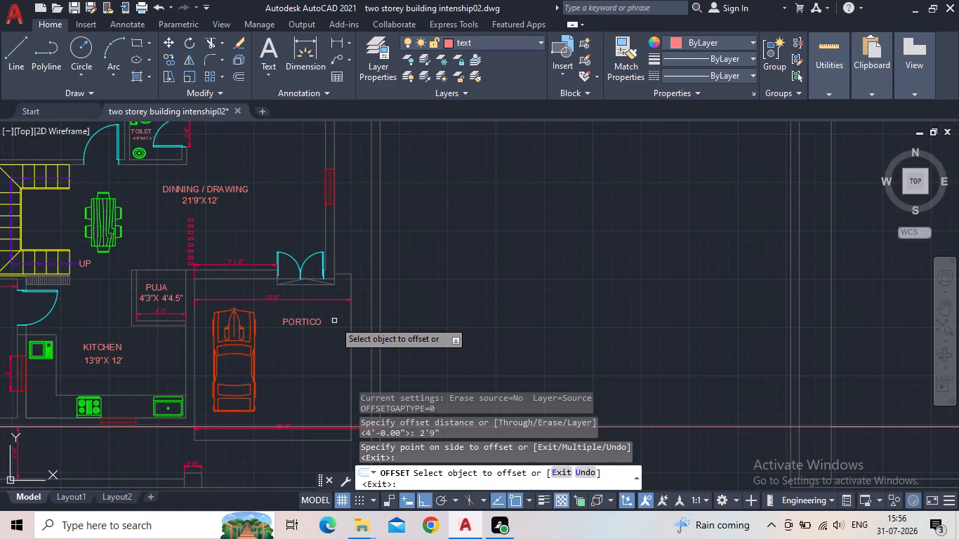
pyautogui.moveTo(574, 310); pyautogui.dragTo(287, 378, button='middle')
pyautogui.scroll(-4, 285, 378)
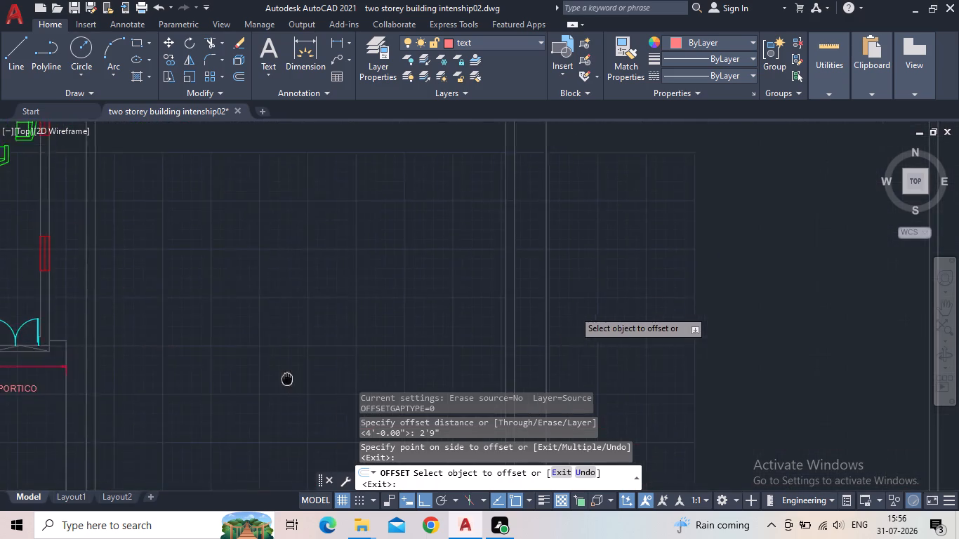
pyautogui.scroll(1, 390, 352)
pyautogui.moveTo(423, 359); pyautogui.dragTo(463, 258, button='middle')
pyautogui.scroll(1, 418, 347)
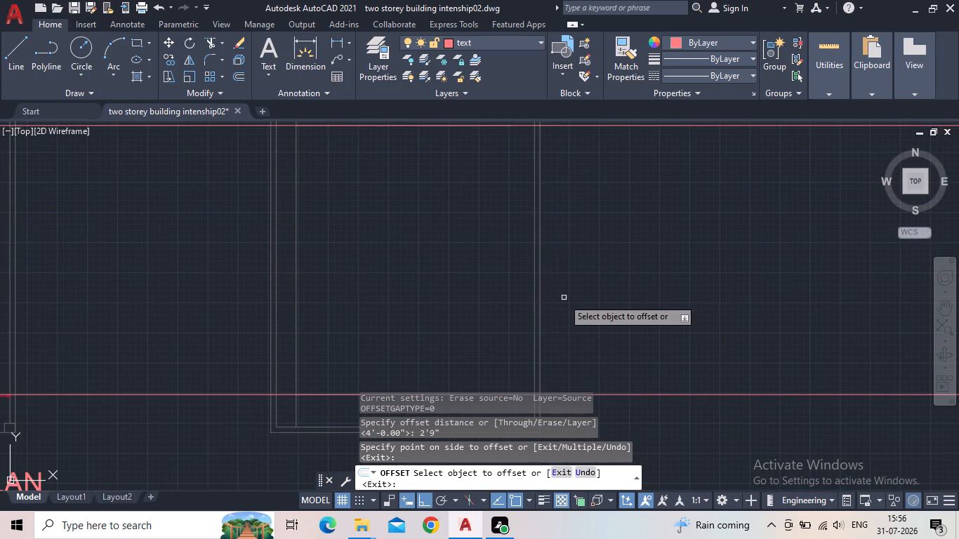
pyautogui.click(520, 307)
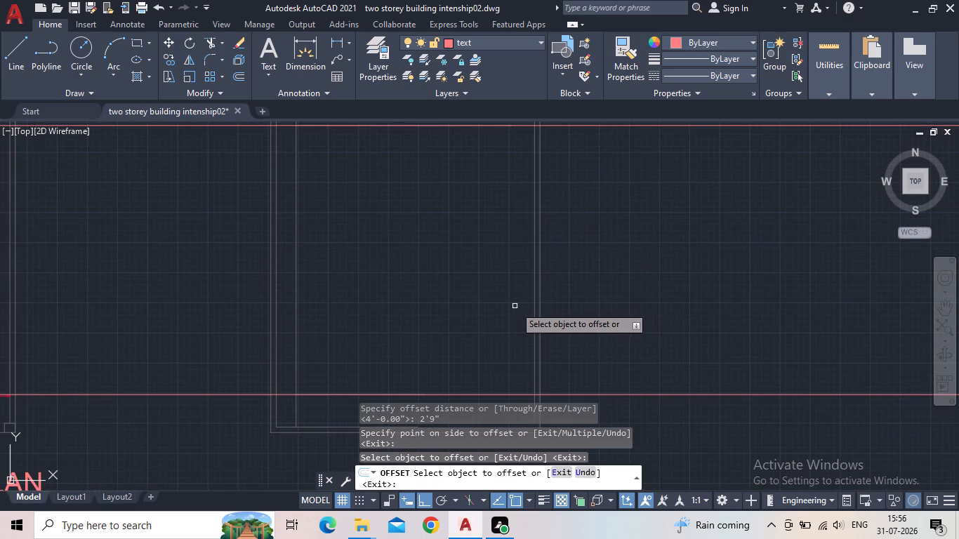
pyautogui.click(535, 302)
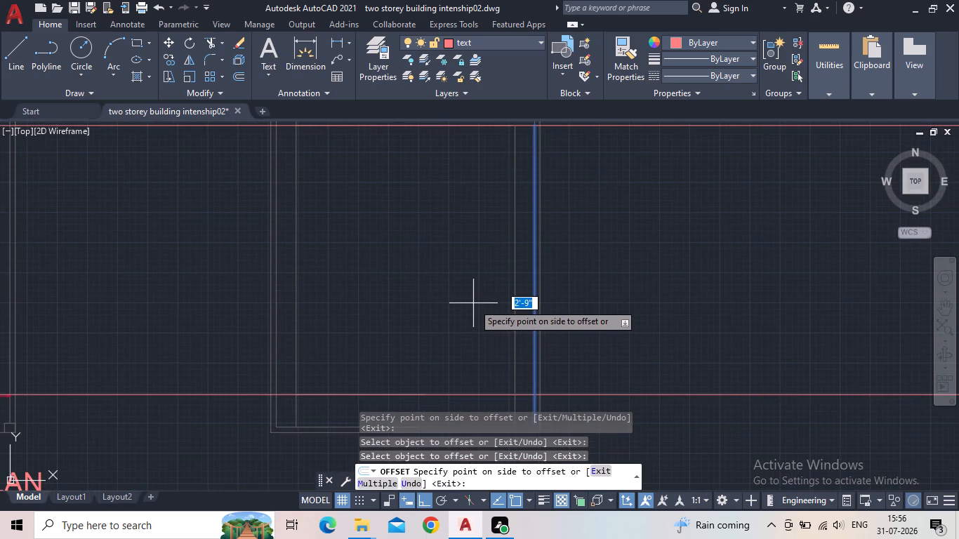
pyautogui.moveTo(484, 304); pyautogui.dragTo(478, 357, button='middle')
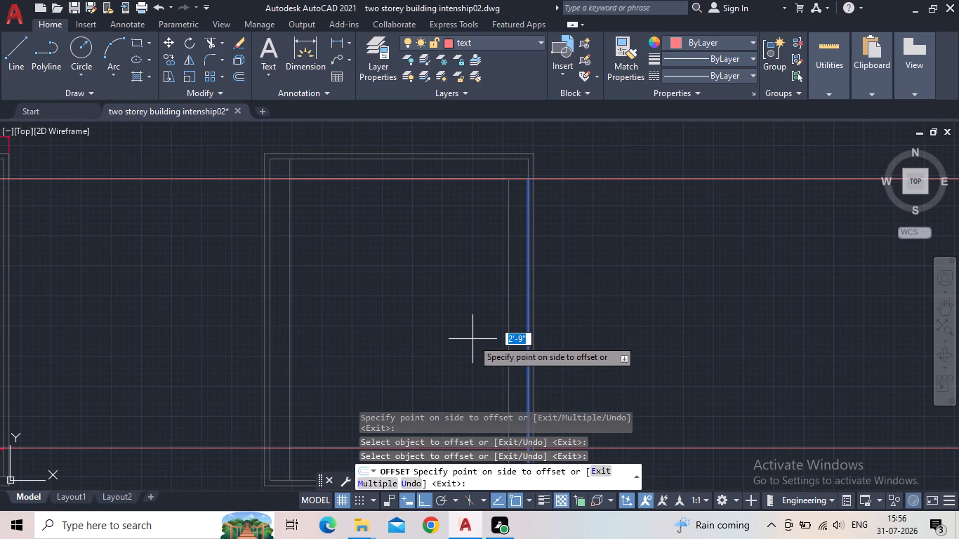
pyautogui.scroll(-3, 470, 339)
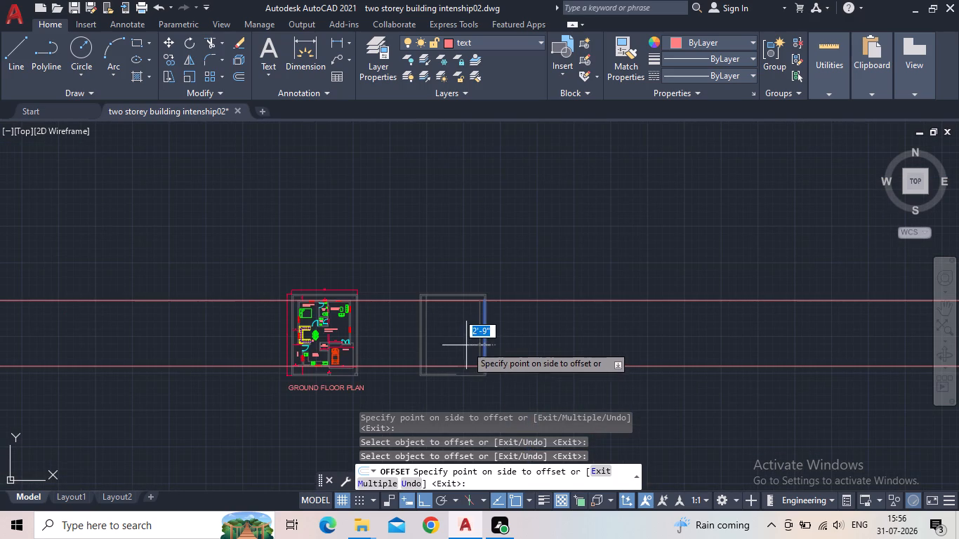
pyautogui.click(472, 338)
pyautogui.scroll(2, 421, 324)
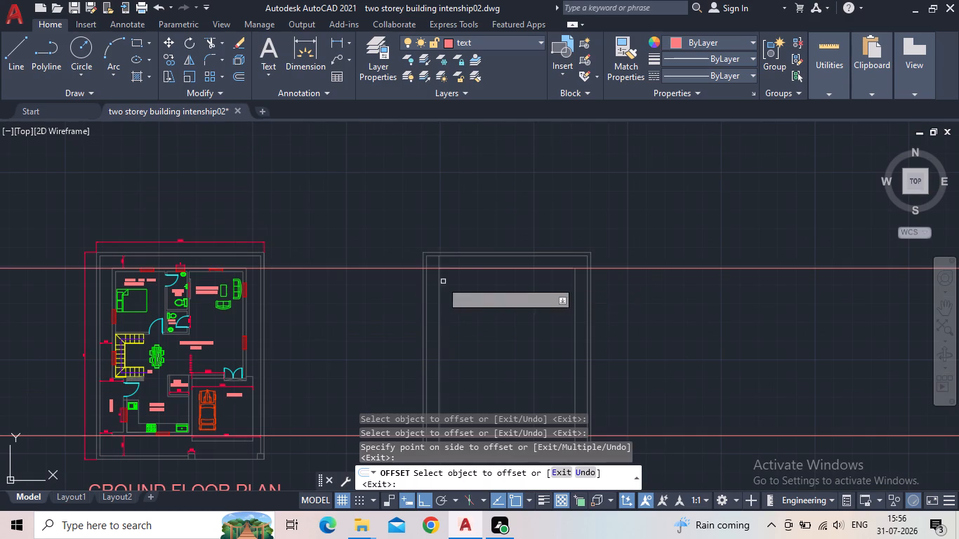
pyautogui.press('Escape')
# Measure the gap between the living room's outer wall corner and the ground floor's right inner boundary with a temporary linear dimension, and erase it.
pyautogui.click(337, 42)
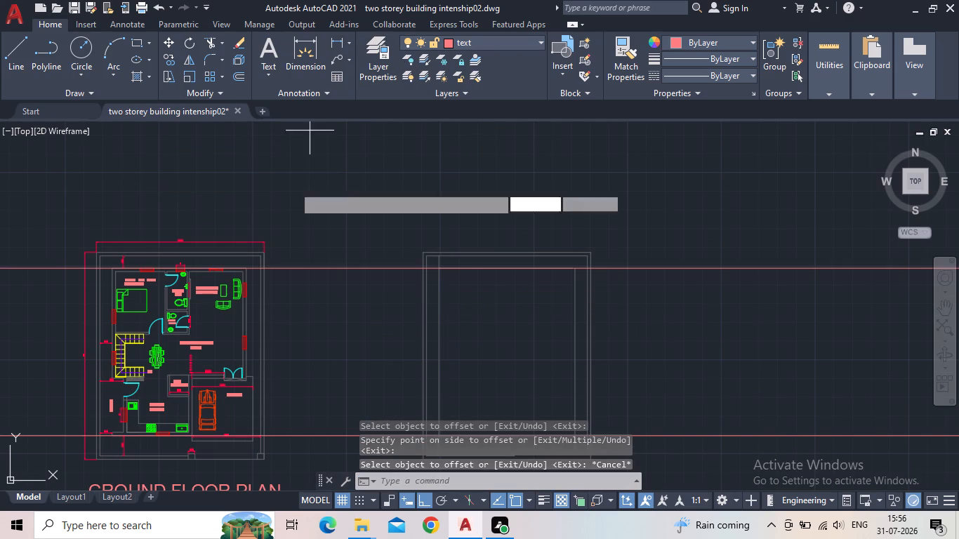
pyautogui.scroll(4, 246, 265)
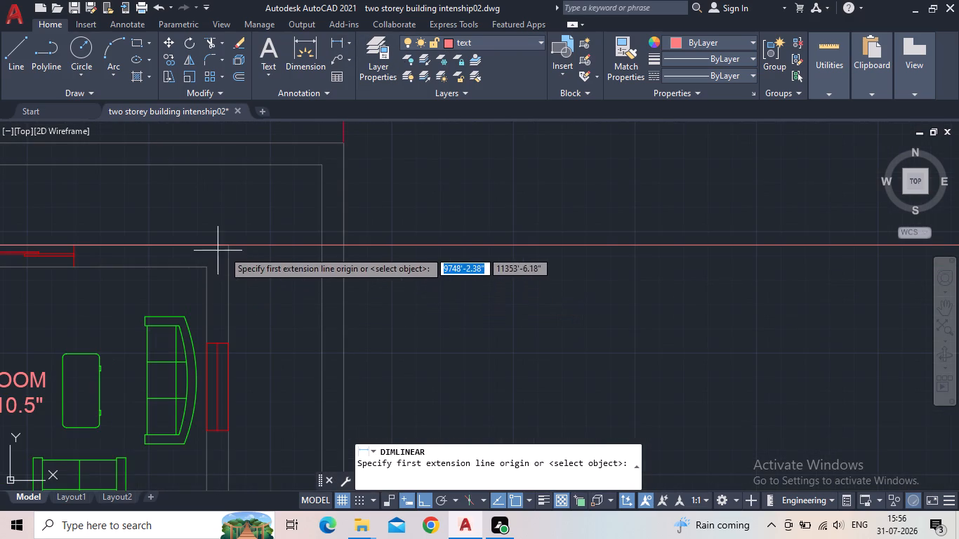
pyautogui.click(230, 246)
pyautogui.click(322, 247)
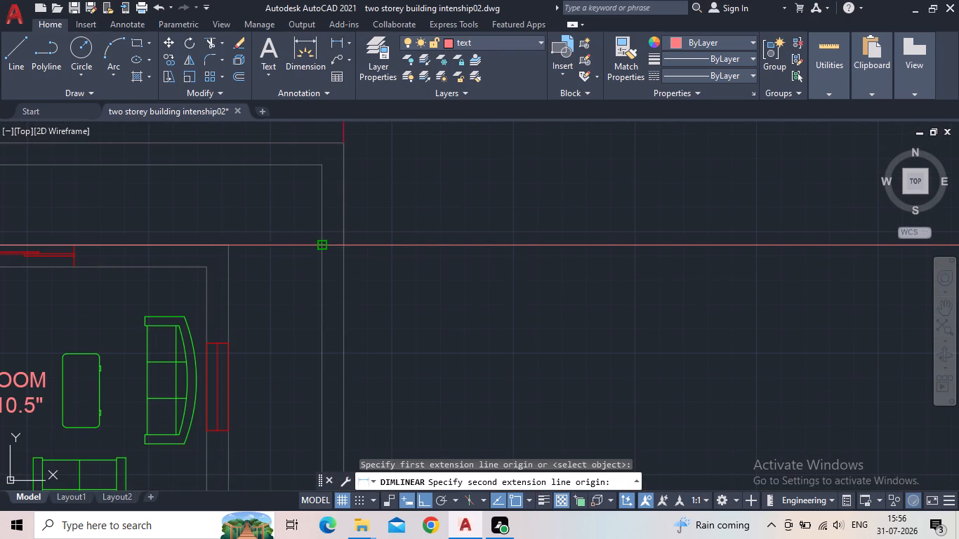
pyautogui.click(298, 280)
pyautogui.press('Escape')
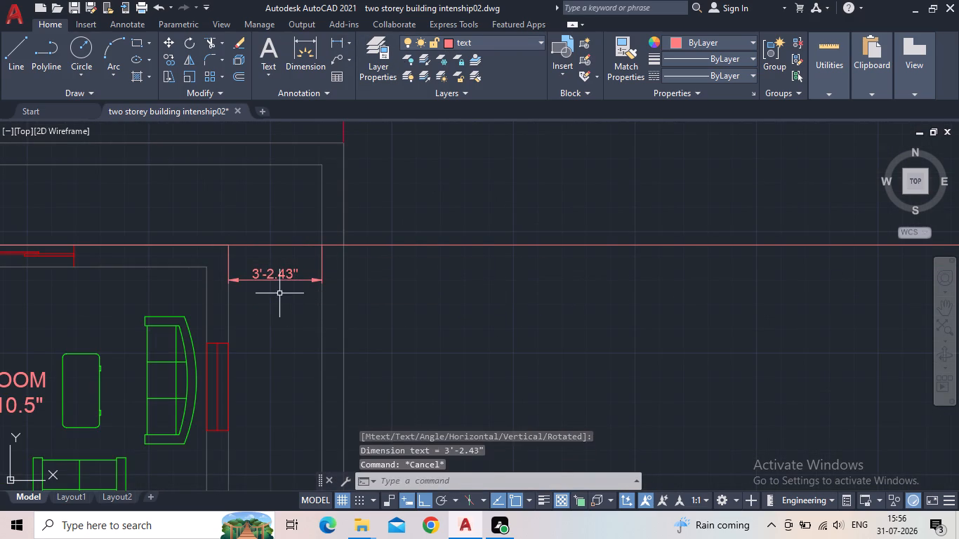
pyautogui.click(279, 291)
pyautogui.click(258, 269)
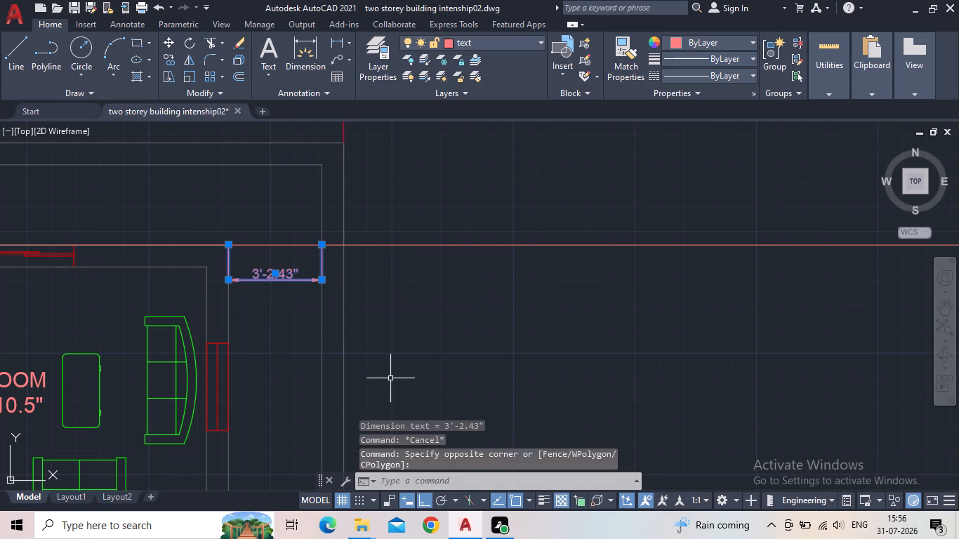
pyautogui.press('Delete')
# Examine the ground floor plan's wall layout against the offset lines inside the second plan's boundary outline.
pyautogui.scroll(-2, 381, 350)
pyautogui.moveTo(612, 399); pyautogui.dragTo(499, 272, button='middle')
pyautogui.scroll(-1, 488, 264)
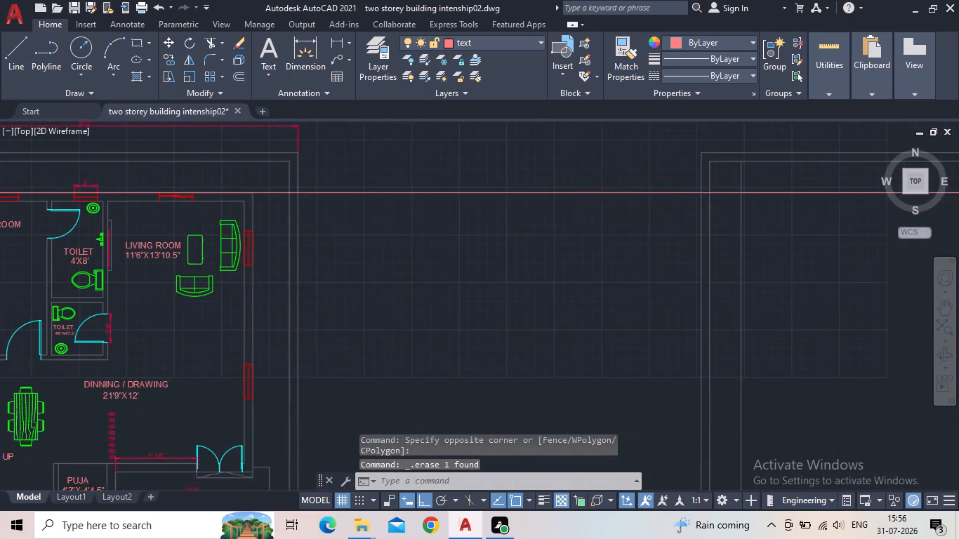
pyautogui.moveTo(616, 352); pyautogui.dragTo(449, 265, button='middle')
pyautogui.scroll(-2, 598, 282)
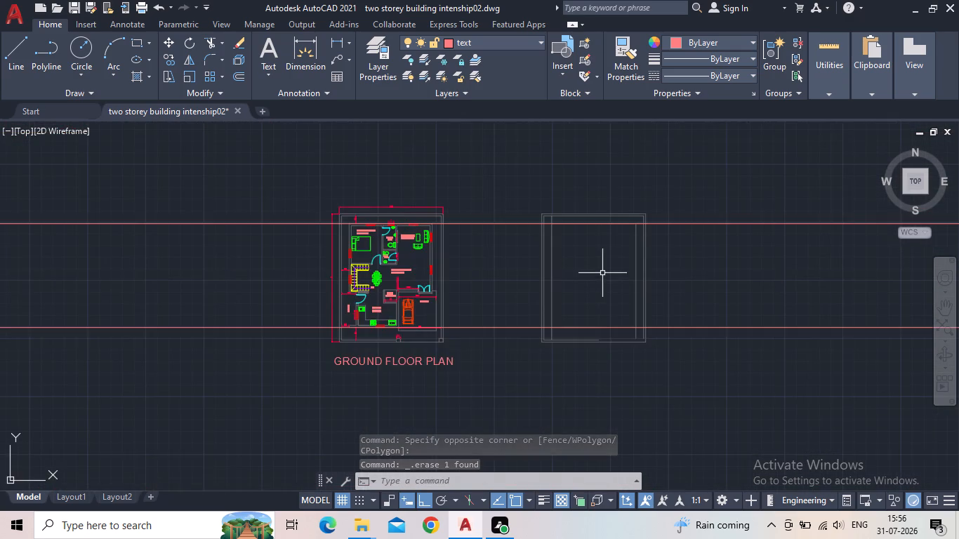
pyautogui.scroll(3, 593, 258)
pyautogui.moveTo(620, 255); pyautogui.dragTo(515, 306, button='middle')
pyautogui.scroll(-1, 501, 315)
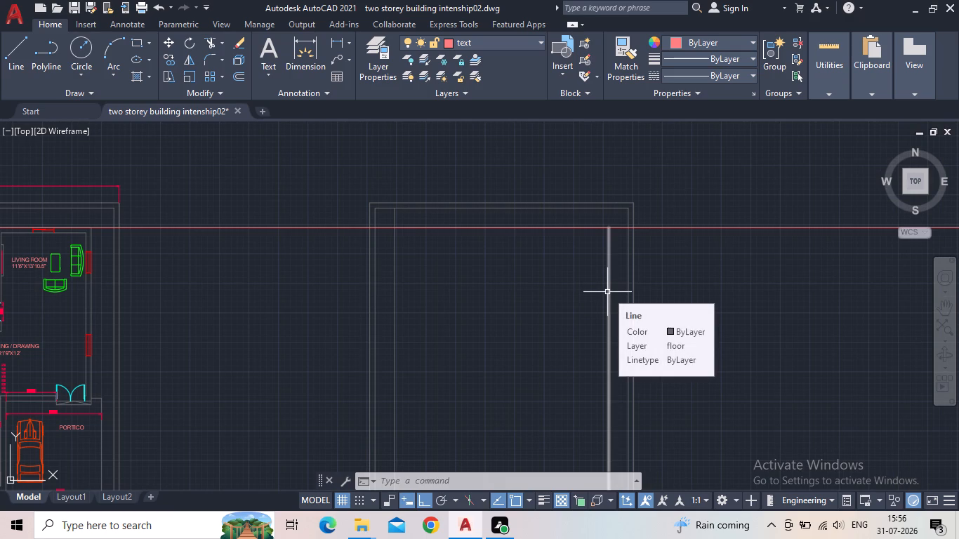
pyautogui.scroll(2, 609, 290)
pyautogui.scroll(-2, 601, 290)
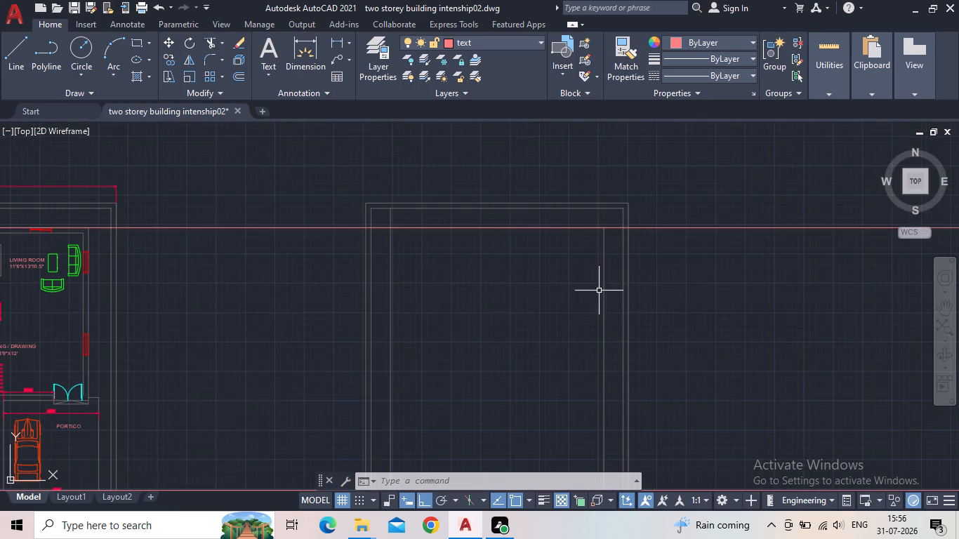
pyautogui.moveTo(592, 307); pyautogui.dragTo(655, 194, button='middle')
pyautogui.scroll(-1, 595, 271)
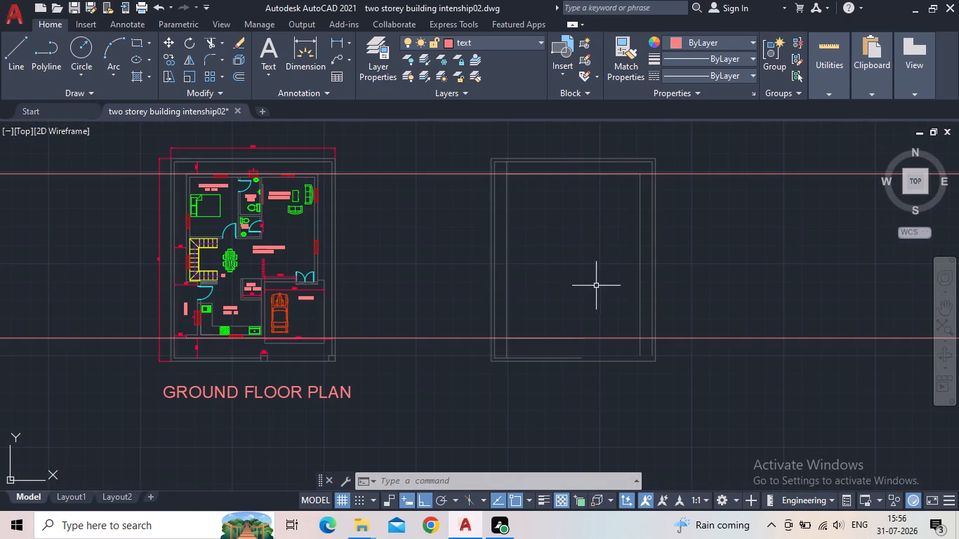
pyautogui.scroll(2, 305, 197)
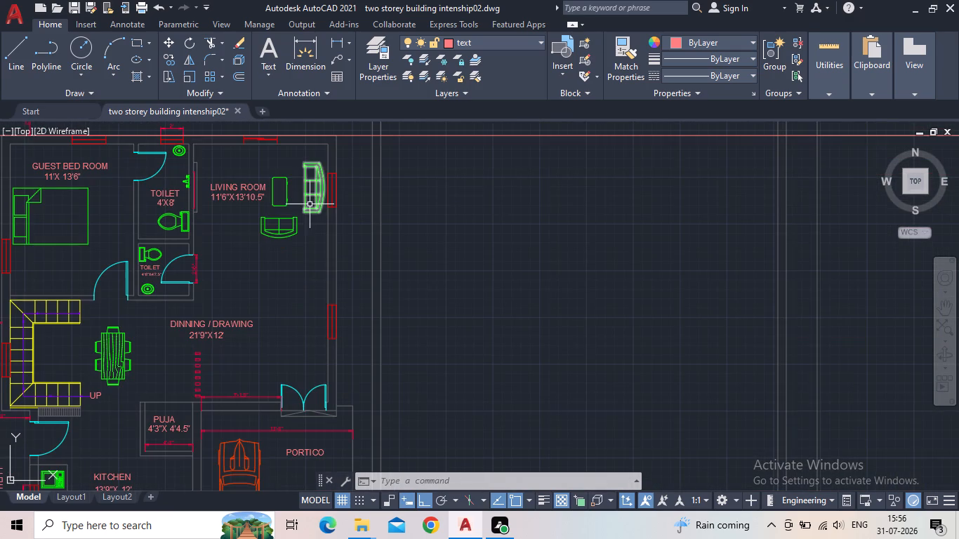
pyautogui.moveTo(351, 210); pyautogui.dragTo(340, 251, button='middle')
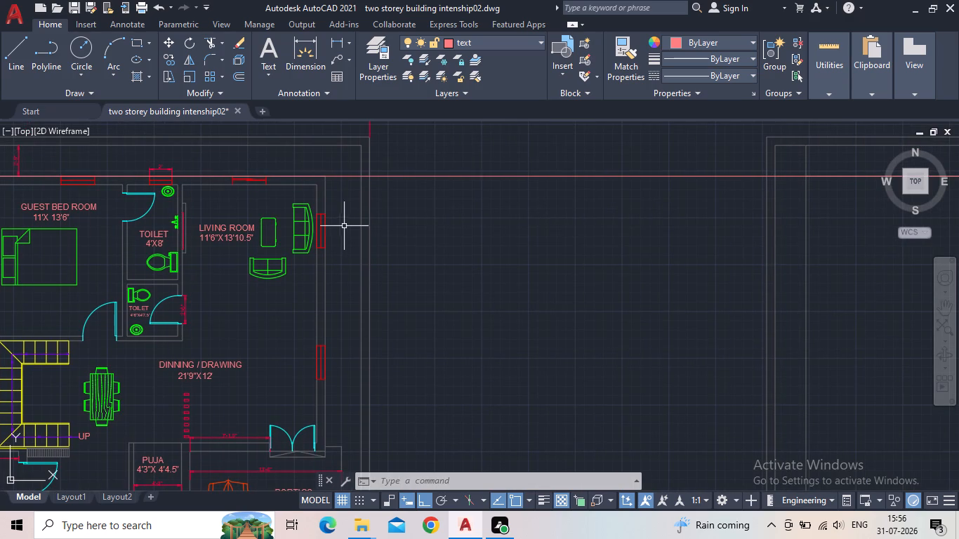
pyautogui.moveTo(384, 290); pyautogui.dragTo(449, 149, button='middle')
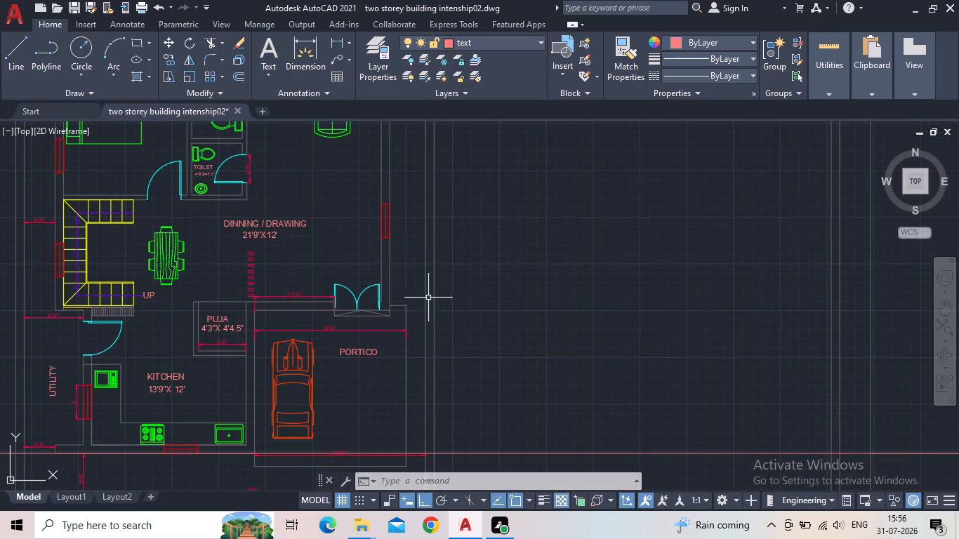
pyautogui.moveTo(406, 207); pyautogui.dragTo(610, 260, button='middle')
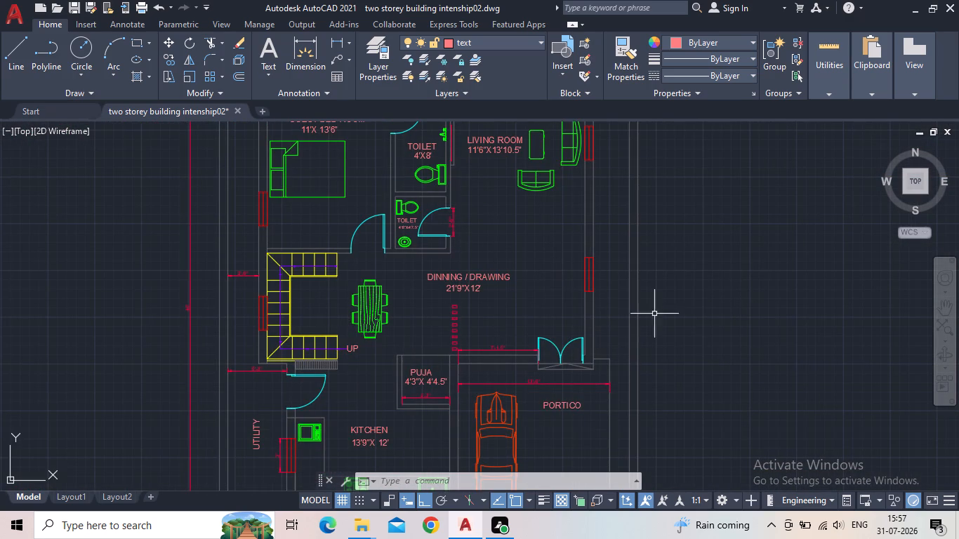
pyautogui.moveTo(734, 301); pyautogui.dragTo(284, 217, button='middle')
pyautogui.scroll(-2, 280, 217)
pyautogui.moveTo(487, 211); pyautogui.dragTo(481, 269, button='middle')
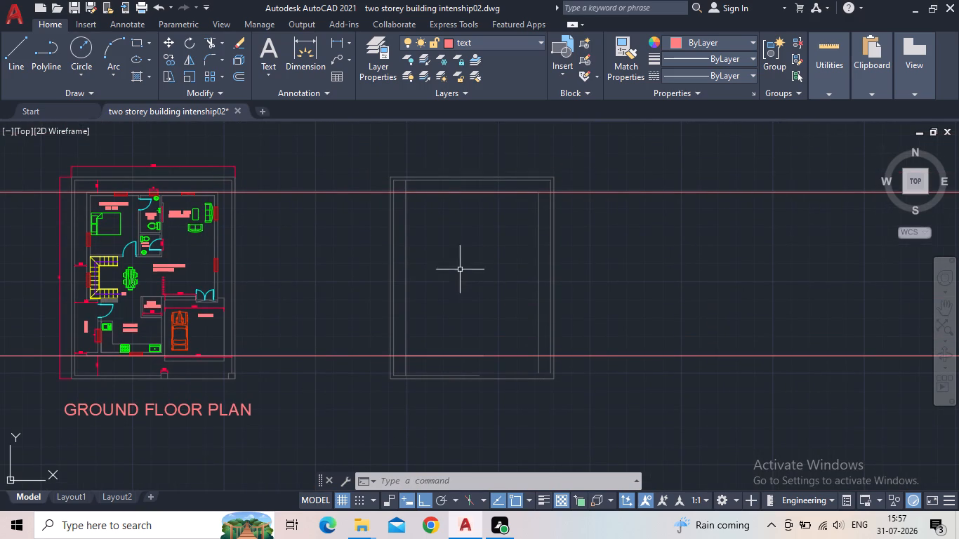
# Offset the second plan's left wall line 9" outward, towards the left inner boundary line.
pyautogui.scroll(2, 429, 218)
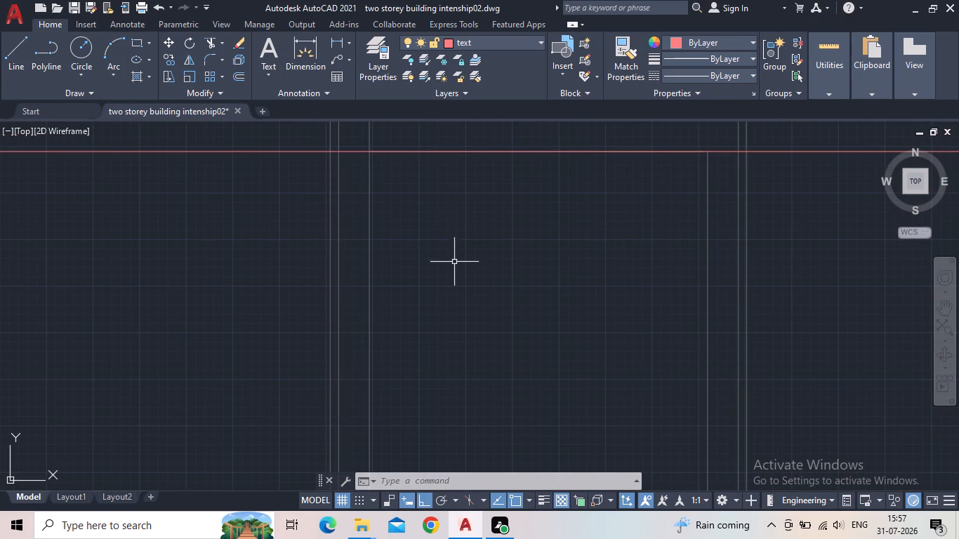
pyautogui.press('o')
pyautogui.press('Return')
pyautogui.press('9')
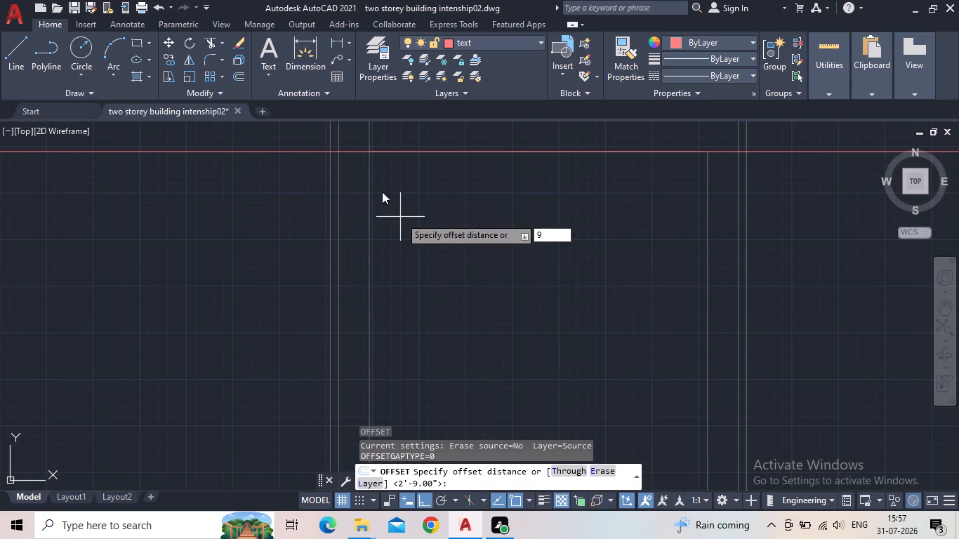
pyautogui.hotkey('shift', '"')
pyautogui.press('Return')
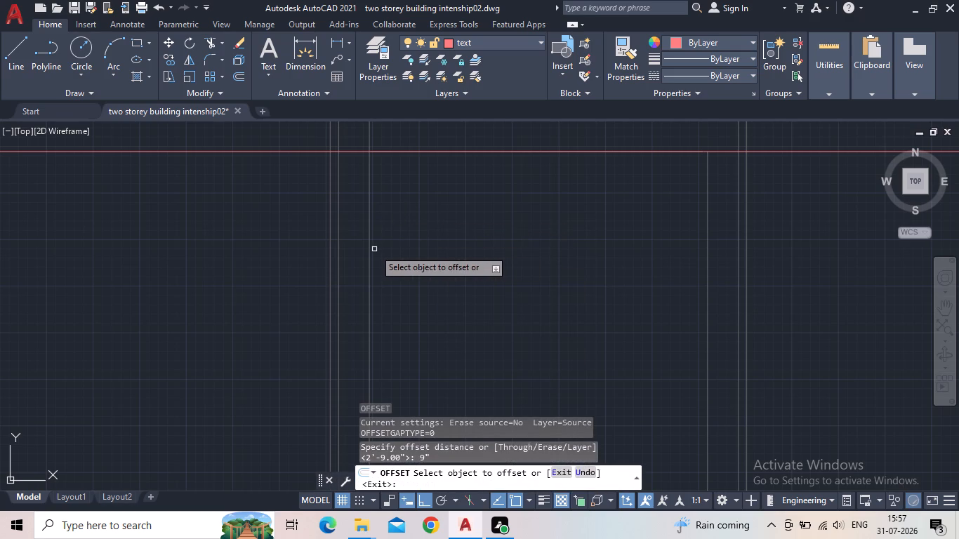
pyautogui.click(370, 253)
pyautogui.click(336, 258)
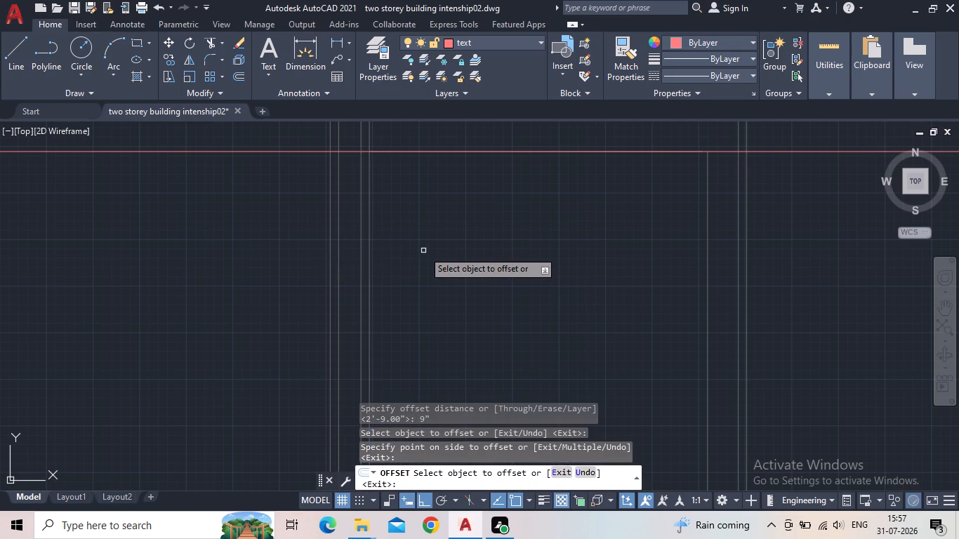
pyautogui.scroll(-1, 419, 263)
pyautogui.press('Escape')
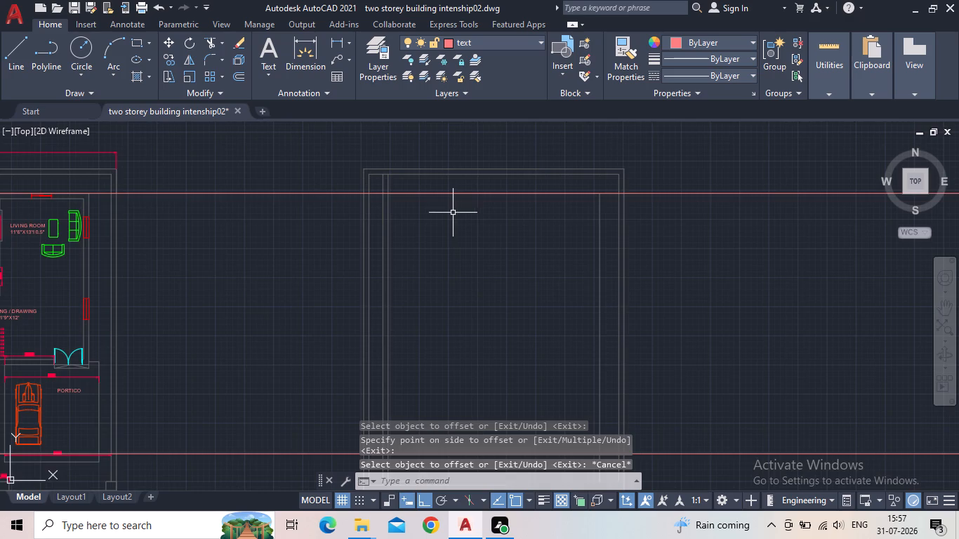
# Offset the upper horizontal construction line 9" towards the second plan's top boundary.
pyautogui.scroll(2, 404, 209)
pyautogui.moveTo(445, 211); pyautogui.dragTo(393, 313, button='middle')
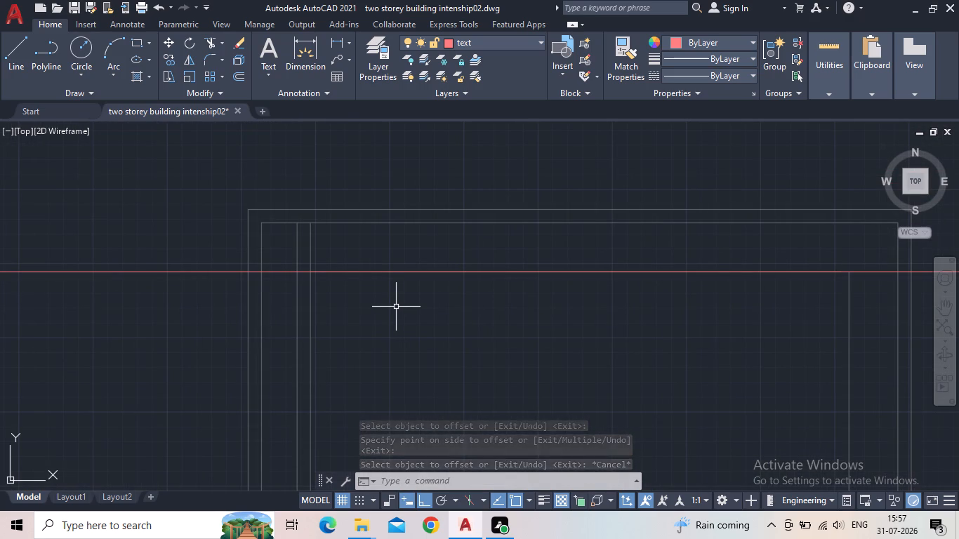
pyautogui.press('Return')
pyautogui.press('Return')
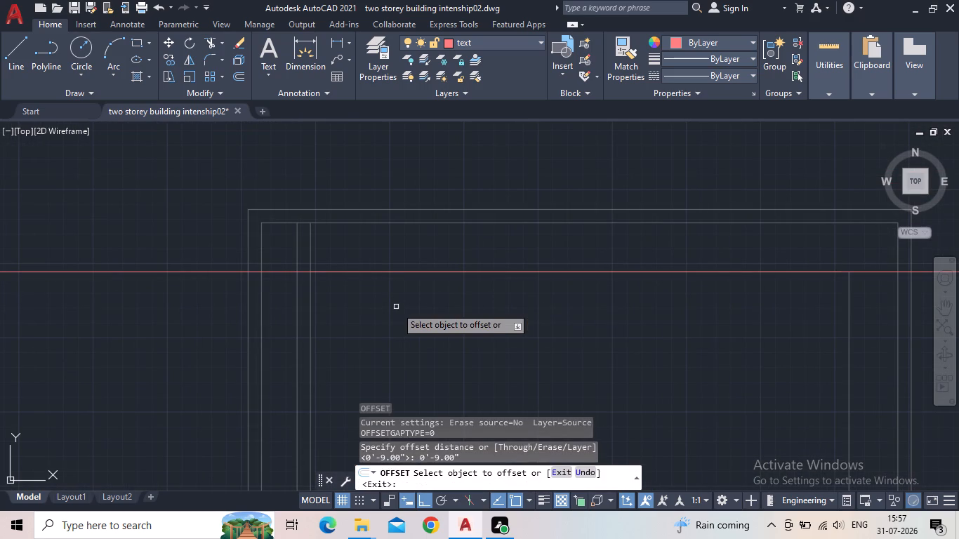
pyautogui.click(449, 271)
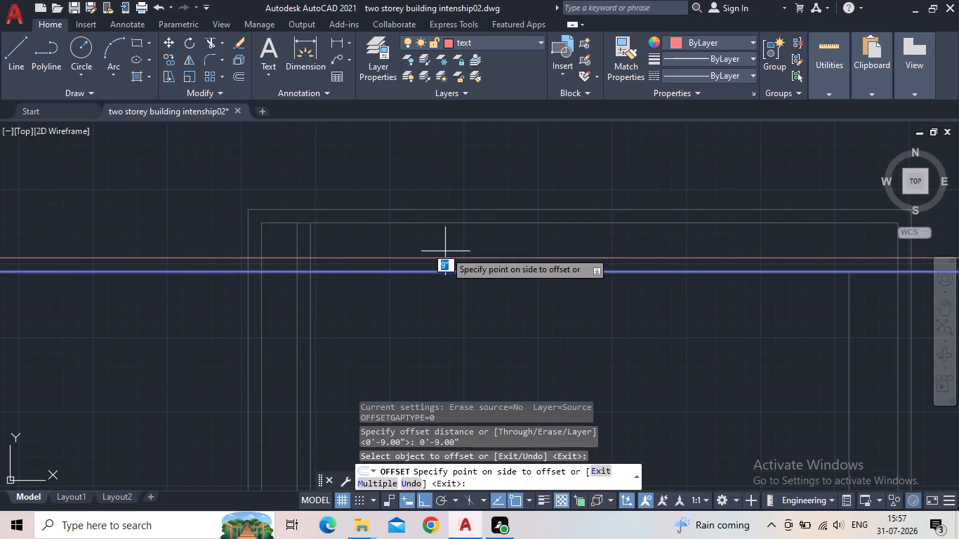
pyautogui.click(445, 251)
# Offset the lower horizontal construction line 9" upward, towards the inside of the second plan.
pyautogui.moveTo(492, 317); pyautogui.dragTo(403, 272, button='middle')
pyautogui.scroll(-2, 401, 269)
pyautogui.moveTo(407, 324); pyautogui.dragTo(399, 164, button='middle')
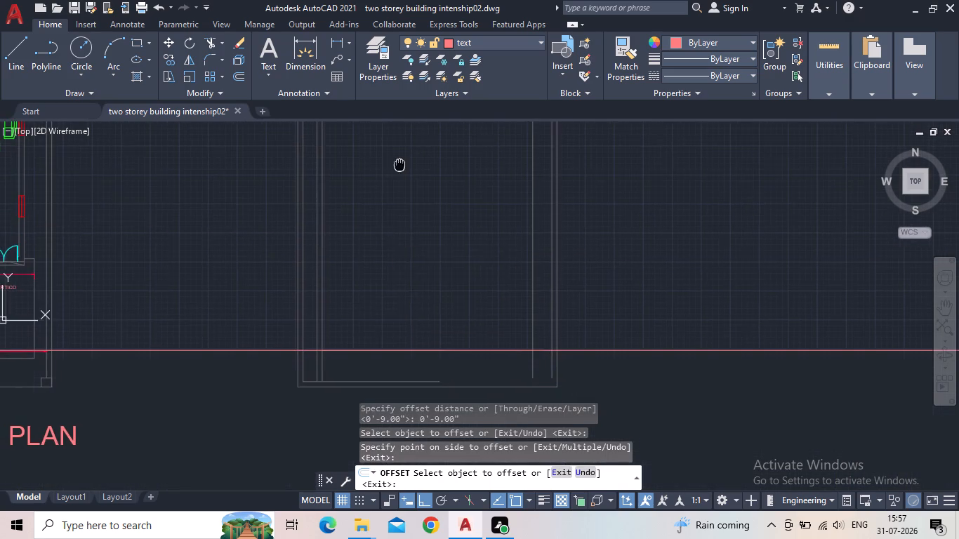
pyautogui.scroll(2, 361, 362)
pyautogui.click(357, 335)
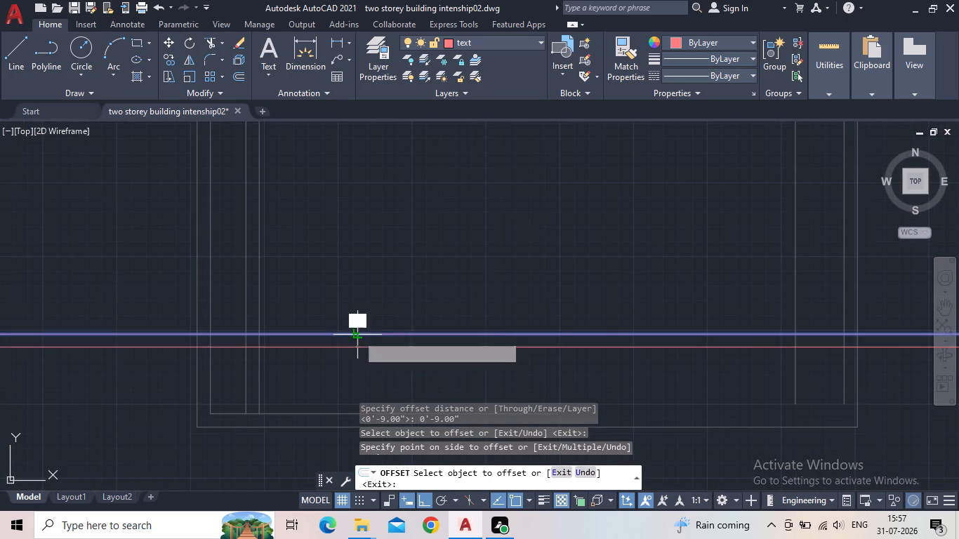
pyautogui.click(357, 297)
pyautogui.scroll(-2, 372, 310)
pyautogui.moveTo(201, 345); pyautogui.dragTo(234, 441, button='middle')
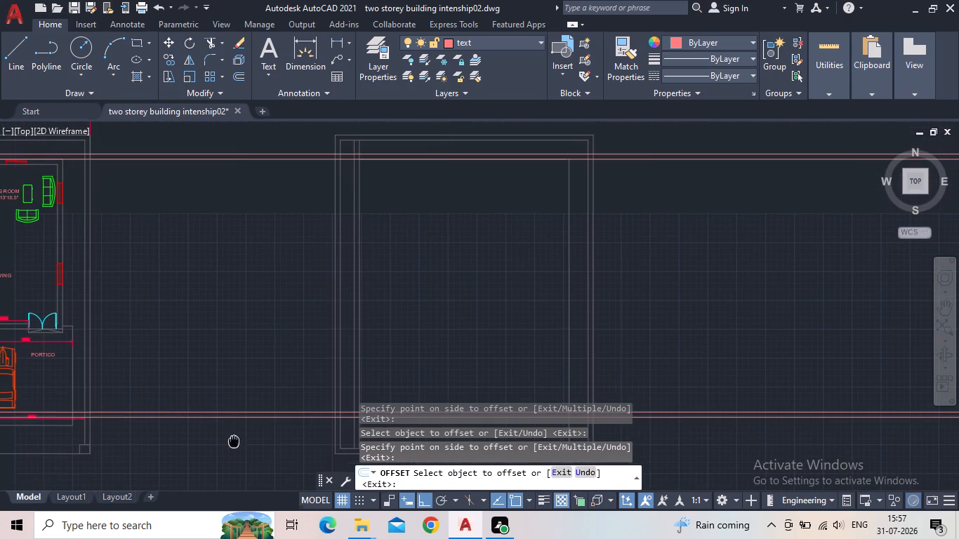
pyautogui.press('Escape')
# Erase the vertical line that was offset inward from the second plan's right inner boundary line.
pyautogui.moveTo(433, 354); pyautogui.dragTo(333, 357, button='middle')
pyautogui.scroll(1, 443, 251)
pyautogui.click(484, 283)
pyautogui.scroll(-2, 414, 277)
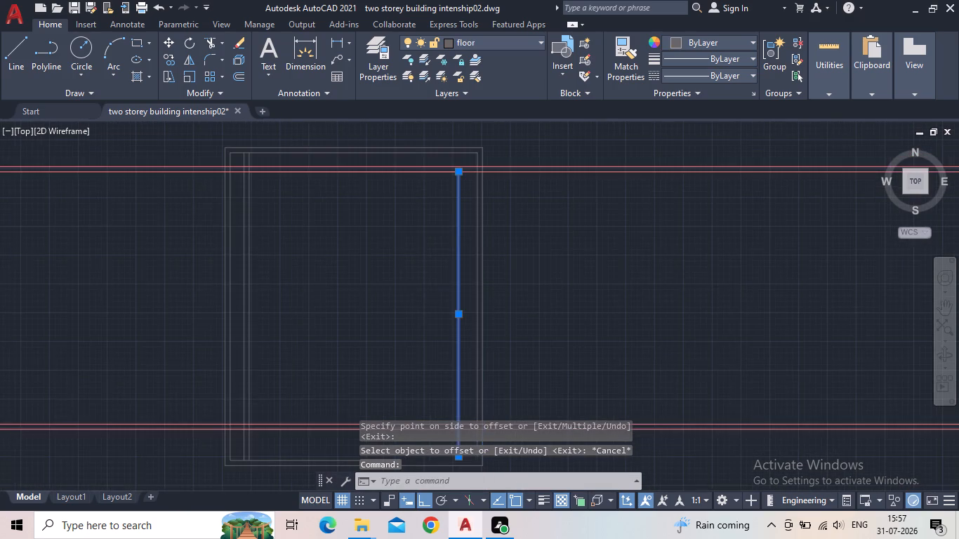
pyautogui.moveTo(404, 295); pyautogui.dragTo(380, 320, button='middle')
pyautogui.scroll(1, 378, 317)
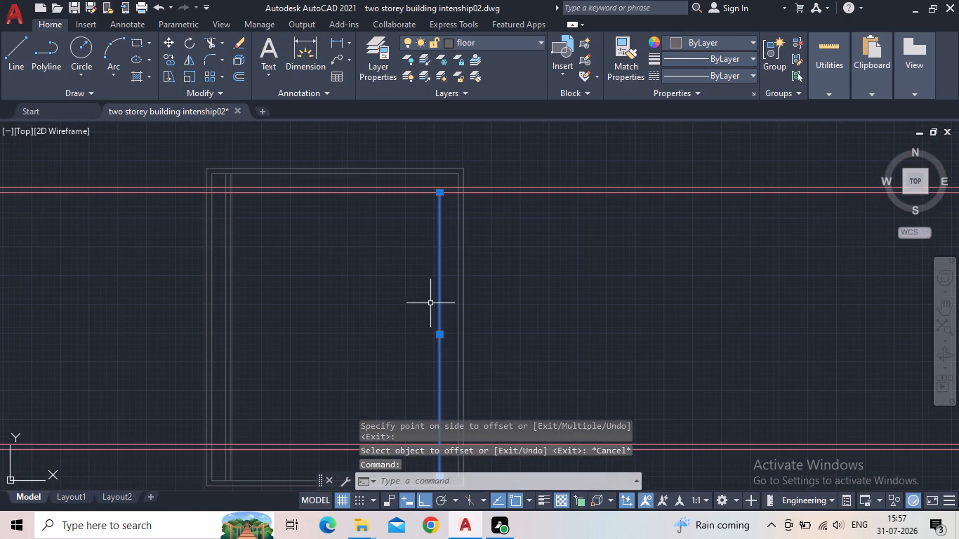
pyautogui.press('Escape')
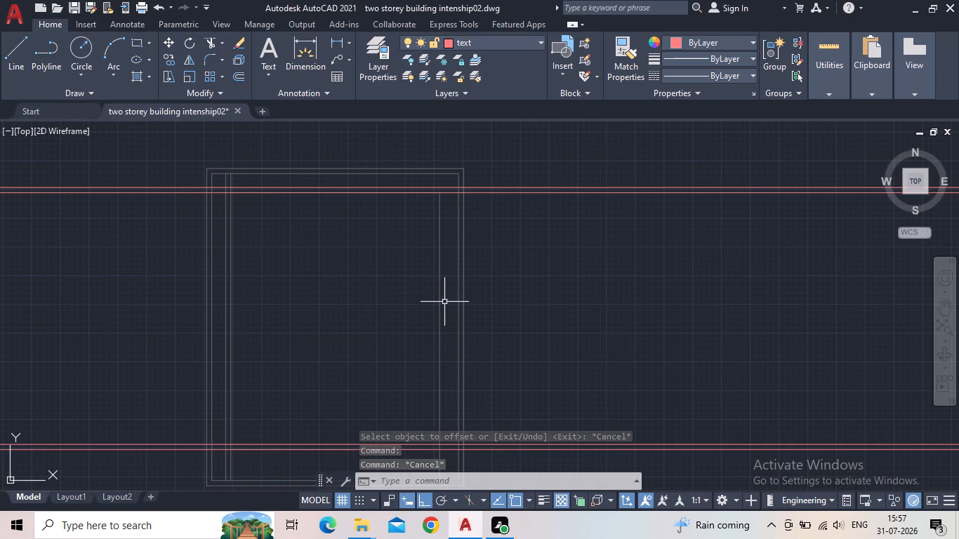
pyautogui.moveTo(333, 263); pyautogui.dragTo(334, 202, button='middle')
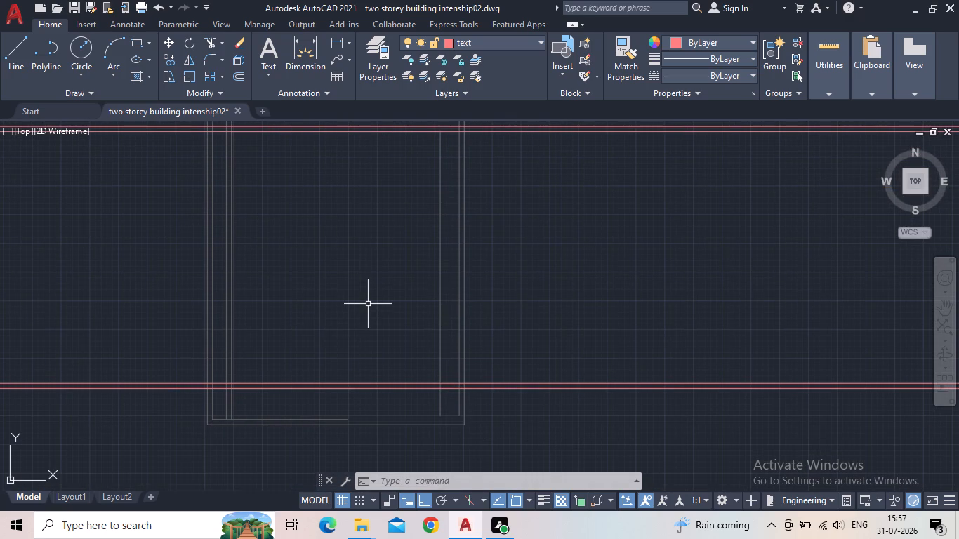
pyautogui.moveTo(349, 300); pyautogui.dragTo(331, 315, button='middle')
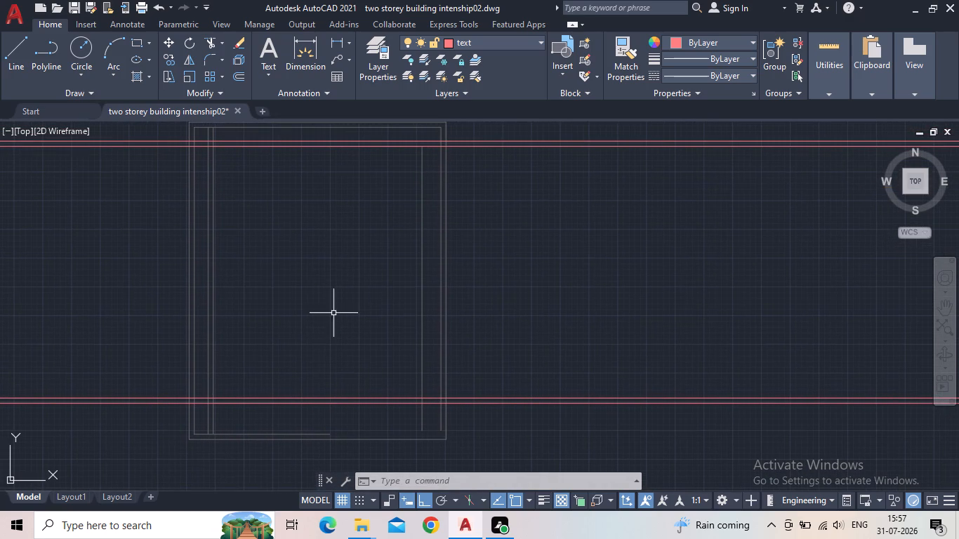
pyautogui.click(421, 285)
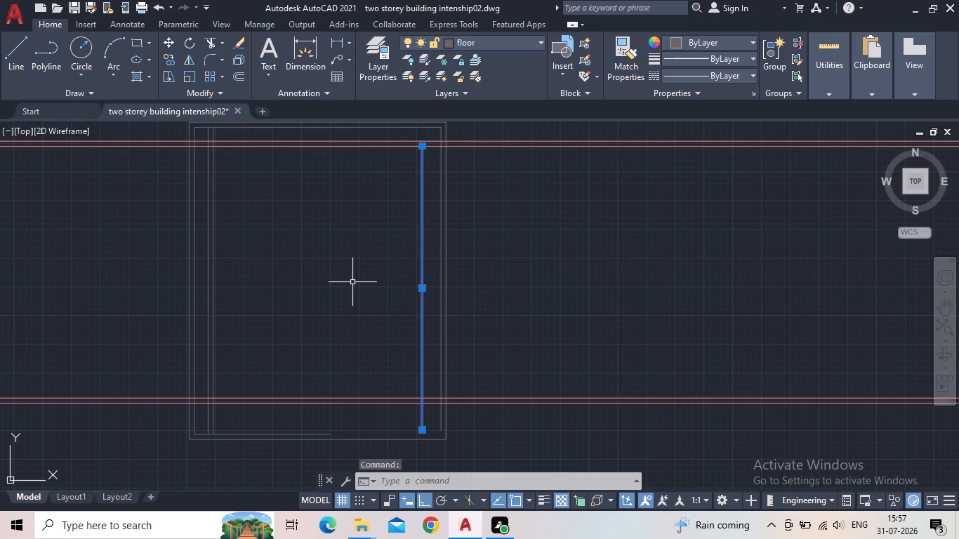
pyautogui.press('Delete')
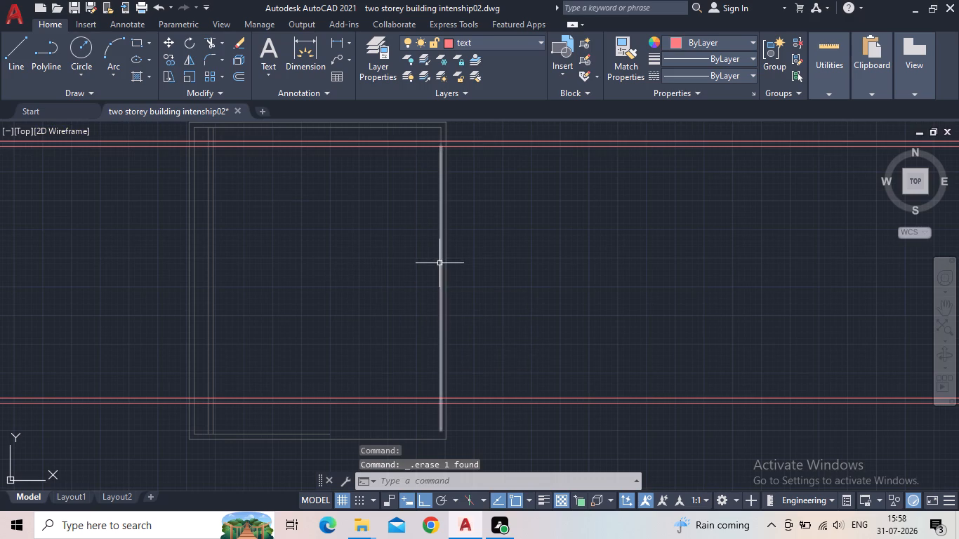
# Offset the second plan's right inner boundary line 3' inward, towards the inside of the plan.
pyautogui.press('o')
pyautogui.press('Return')
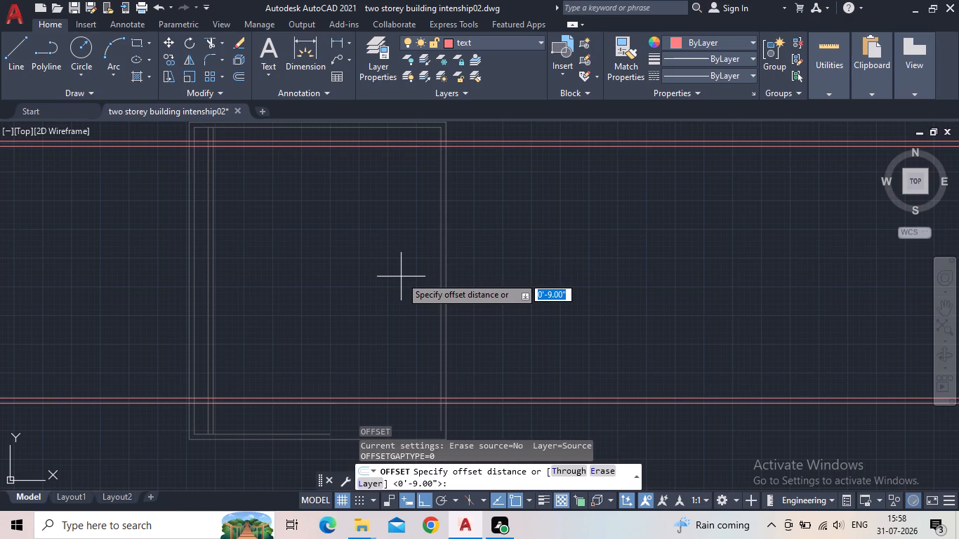
pyautogui.press('3')
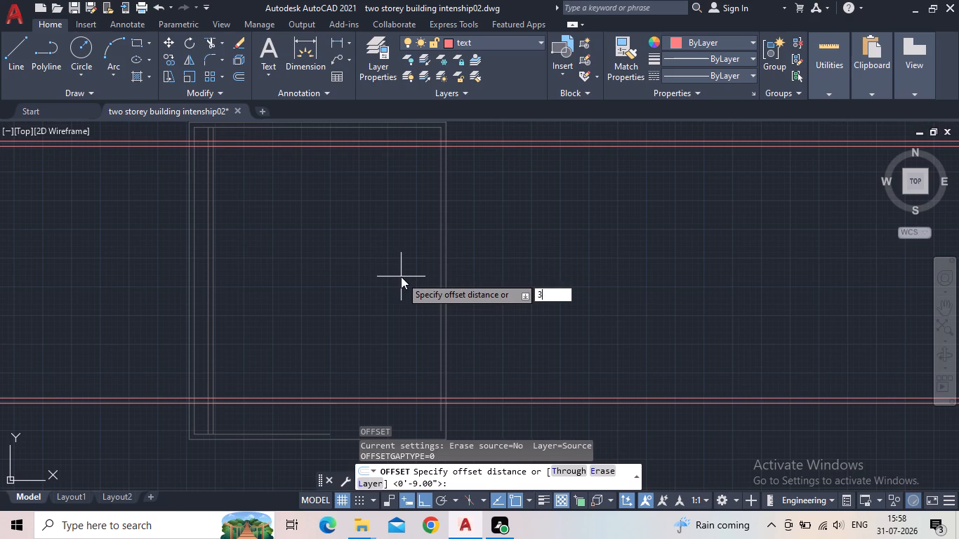
pyautogui.press("'")
pyautogui.press('Return')
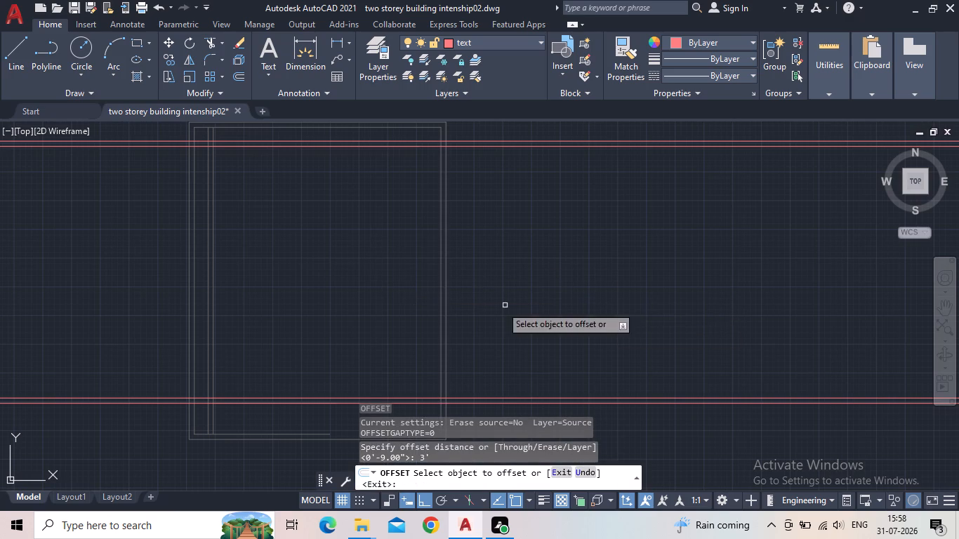
pyautogui.scroll(2, 452, 310)
pyautogui.click(421, 310)
pyautogui.click(307, 312)
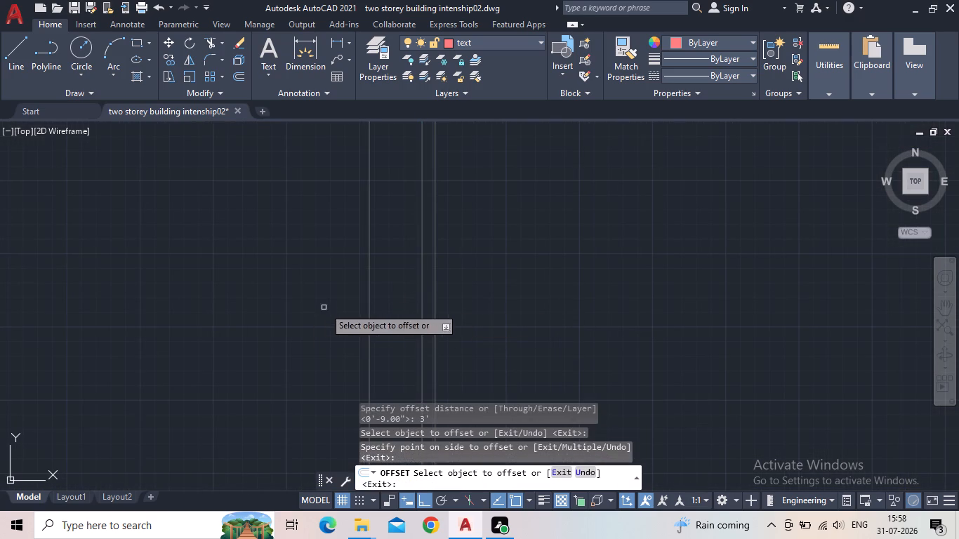
pyautogui.moveTo(341, 324); pyautogui.dragTo(359, 320, button='middle')
pyautogui.moveTo(359, 320); pyautogui.dragTo(477, 300)
pyautogui.moveTo(359, 320); pyautogui.dragTo(477, 300, button='right')
pyautogui.middleClick(477, 300)
pyautogui.click(543, 248)
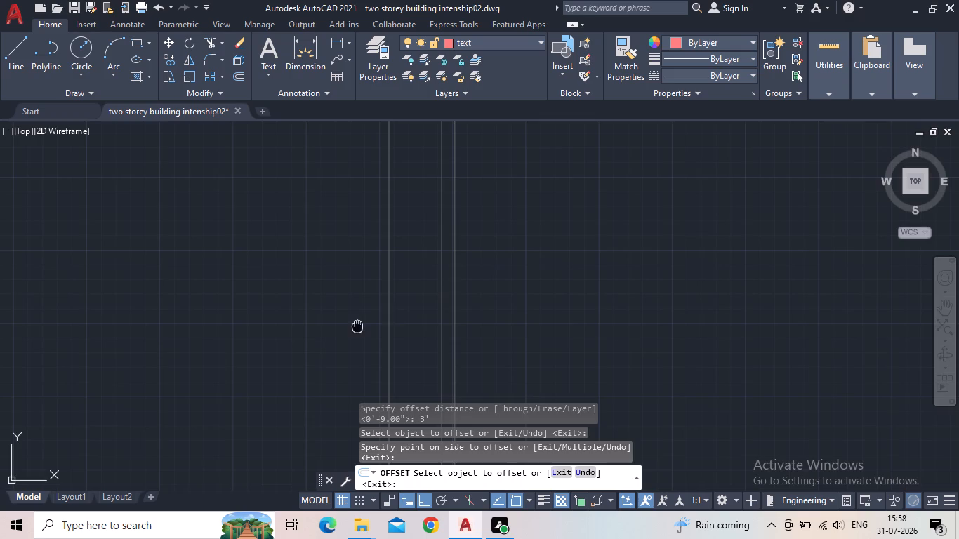
pyautogui.scroll(-3, 356, 327)
pyautogui.scroll(2, 340, 310)
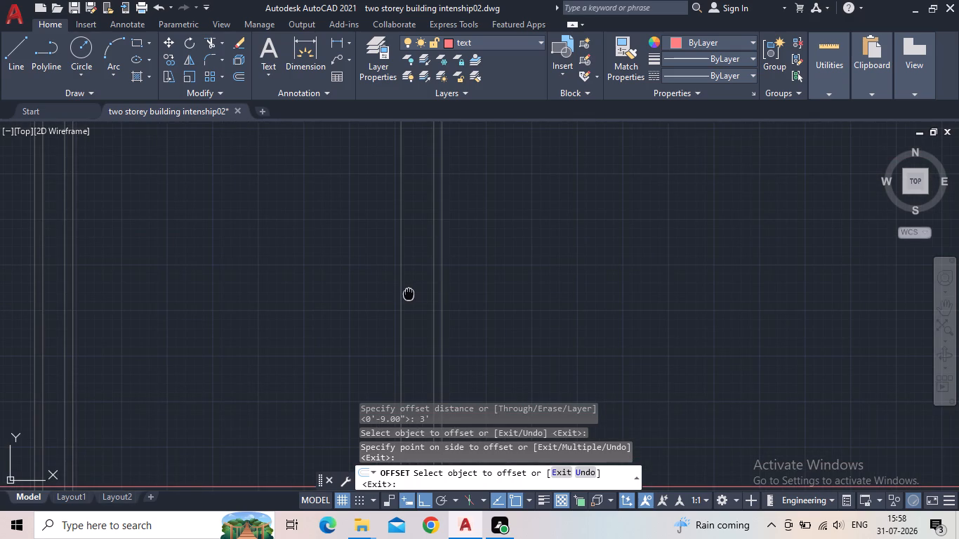
pyautogui.press('Escape')
pyautogui.press('o')
pyautogui.press('Return')
pyautogui.press('Escape')
pyautogui.press('Escape')
pyautogui.press('Escape')
pyautogui.press('Escape')
pyautogui.press('Escape')
pyautogui.scroll(-2, 331, 376)
pyautogui.click(468, 341)
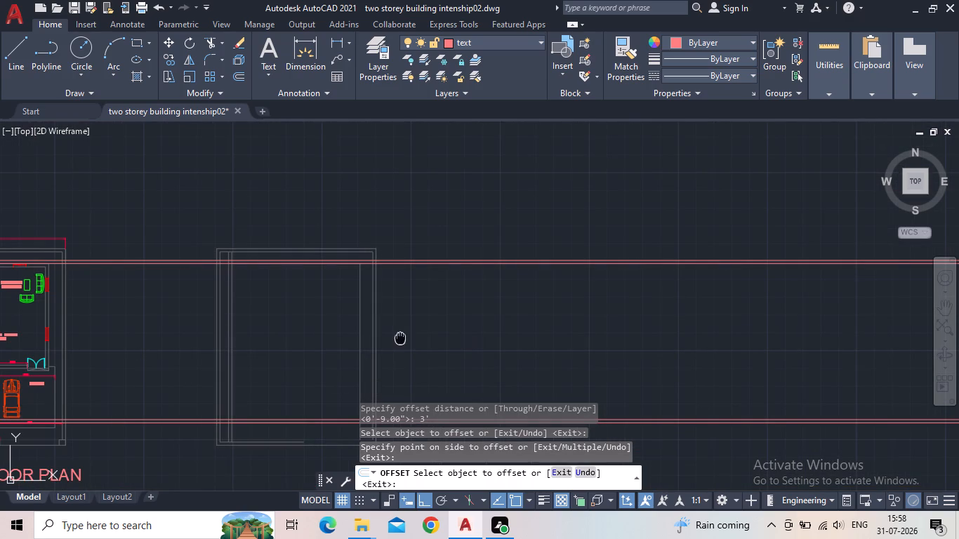
pyautogui.click(328, 336)
pyautogui.click(561, 470)
# Offset the second plan's new right wall line 9" inward to form the right outer wall's thickness.
pyautogui.scroll(1, 356, 323)
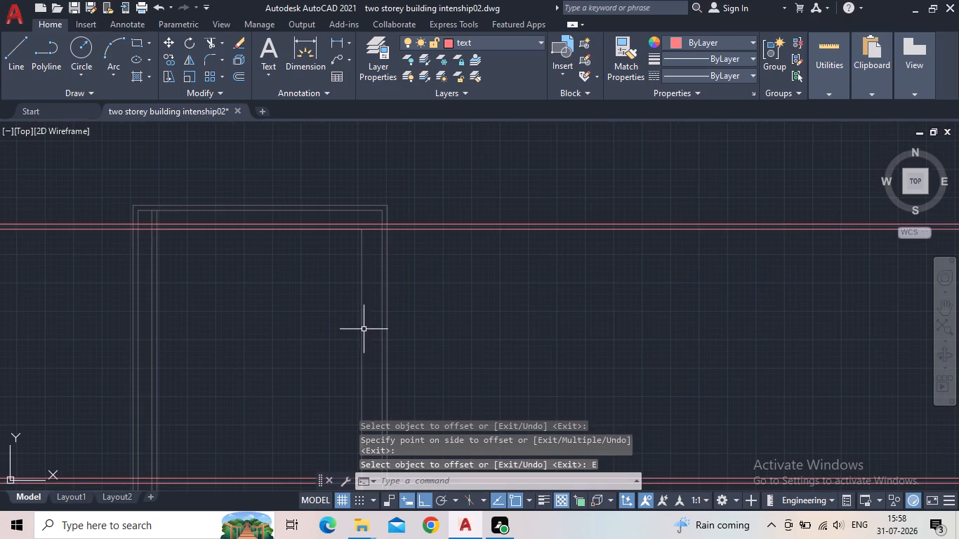
pyautogui.moveTo(362, 330); pyautogui.dragTo(355, 307, button='middle')
pyautogui.press('o')
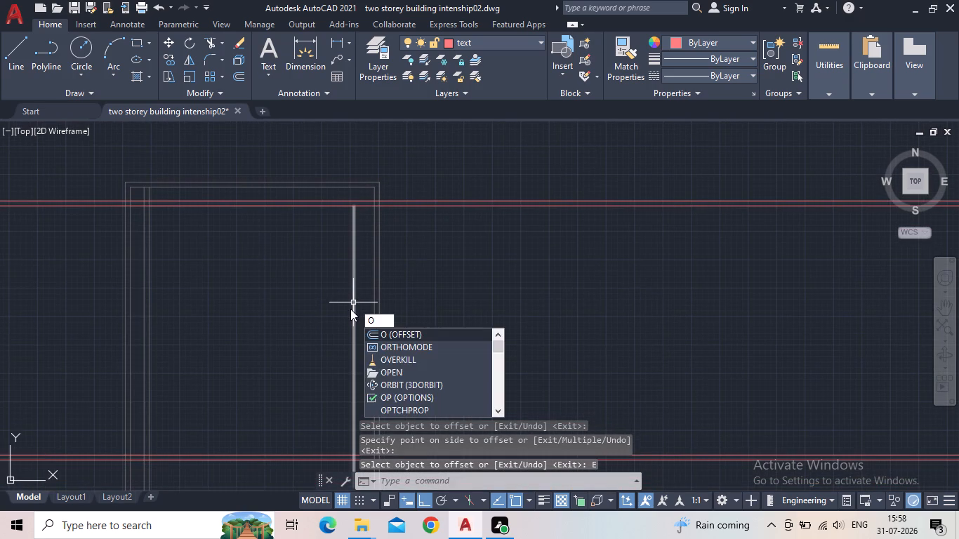
pyautogui.press('Return')
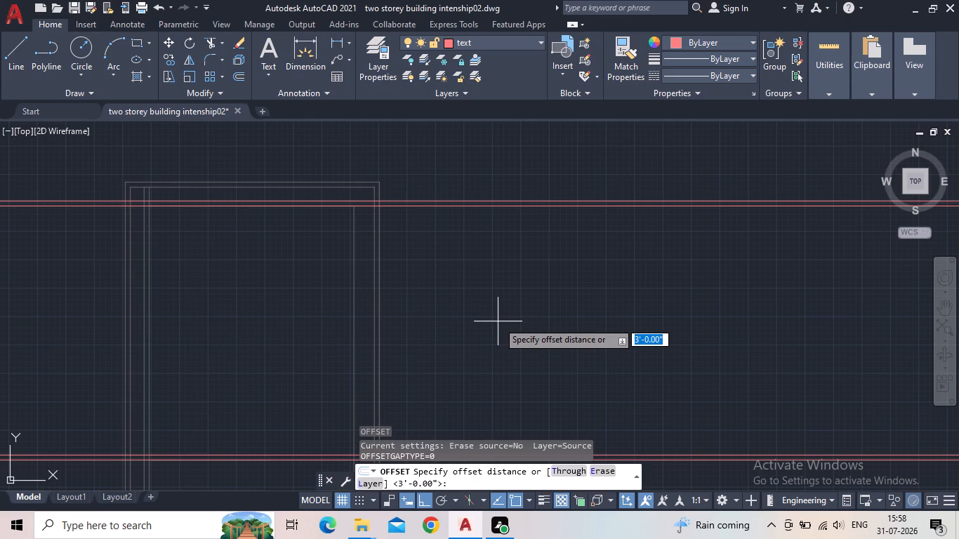
pyautogui.press('9')
pyautogui.hotkey('shift', '"')
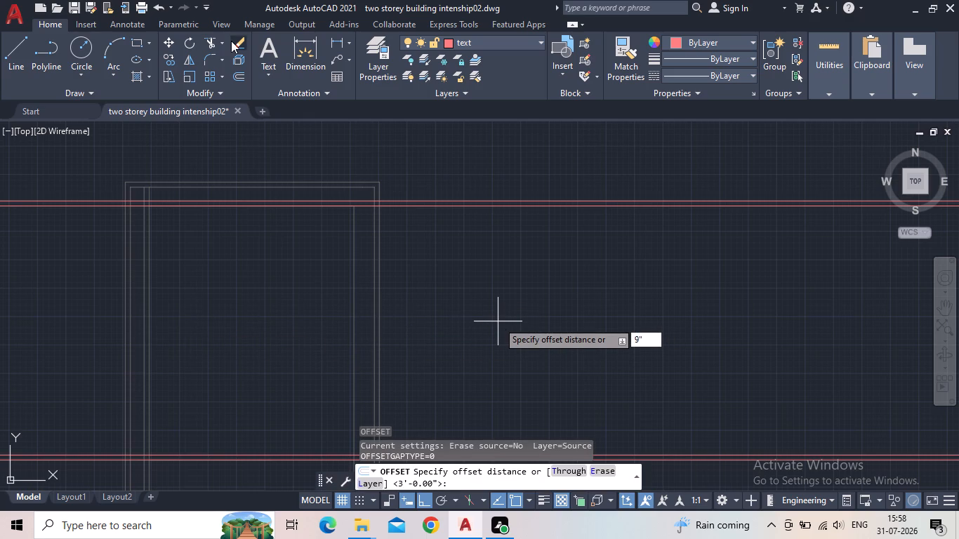
pyautogui.press('Return')
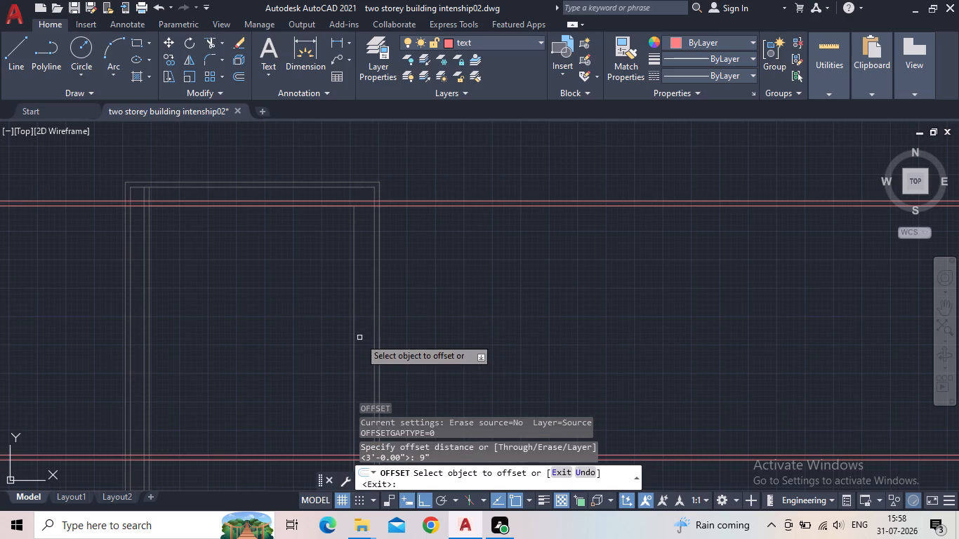
pyautogui.click(355, 337)
pyautogui.click(297, 347)
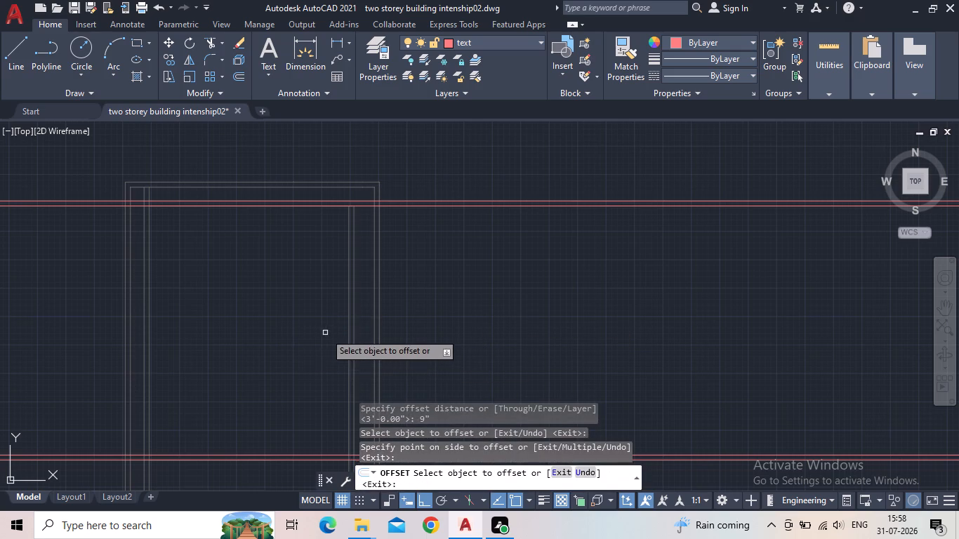
pyautogui.press('Escape')
# Offset the left wall's inner face line 5'4.5" towards the inside of the second plan.
pyautogui.moveTo(339, 342); pyautogui.dragTo(403, 209, button='middle')
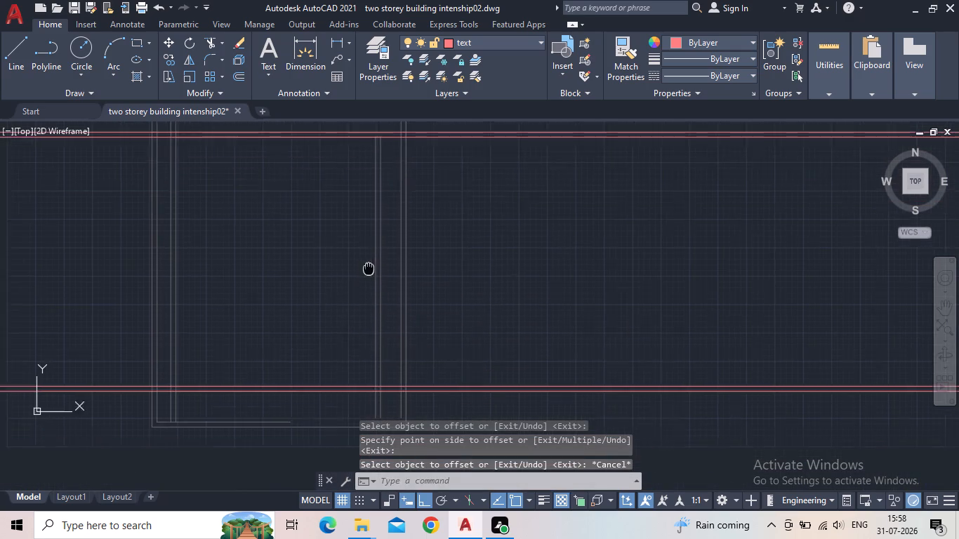
pyautogui.moveTo(403, 209); pyautogui.dragTo(423, 194, button='middle')
pyautogui.scroll(2, 335, 235)
pyautogui.moveTo(343, 295); pyautogui.dragTo(385, 260, button='middle')
pyautogui.scroll(-1, 98, 376)
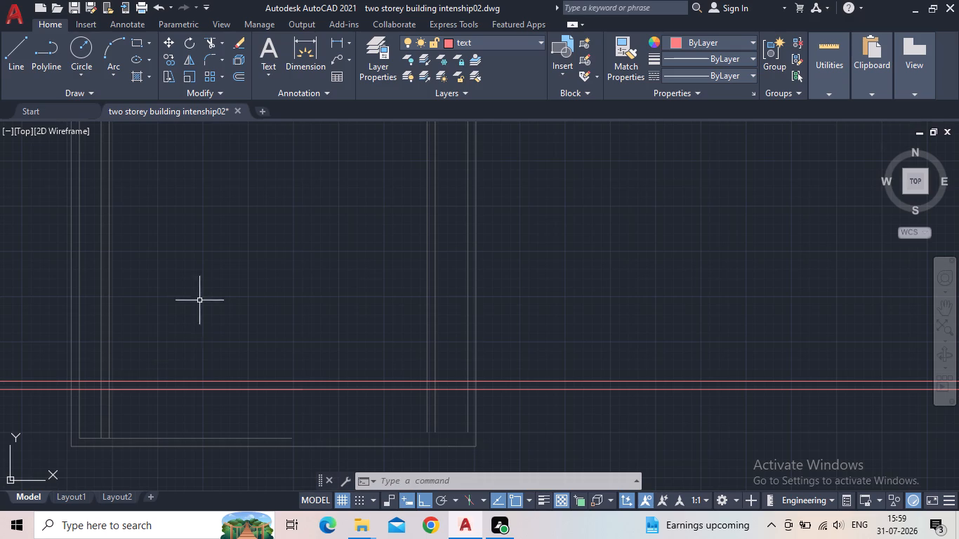
pyautogui.press('o')
pyautogui.press('Return')
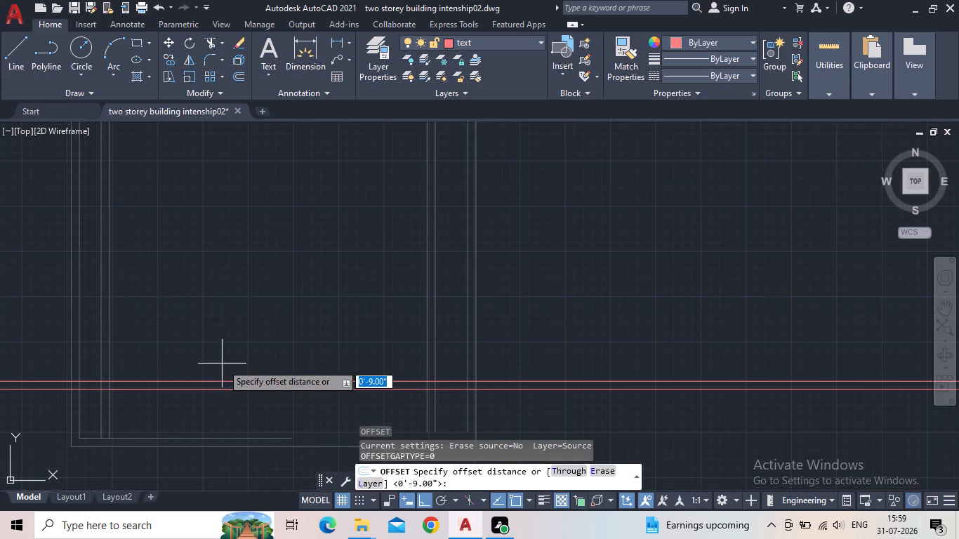
pyautogui.press('5')
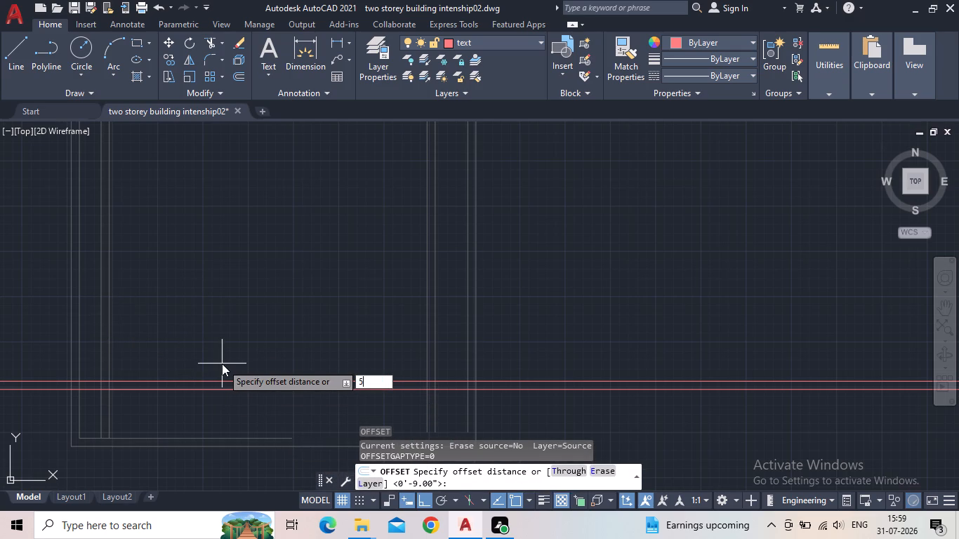
pyautogui.press("'")
pyautogui.write('4.5"')
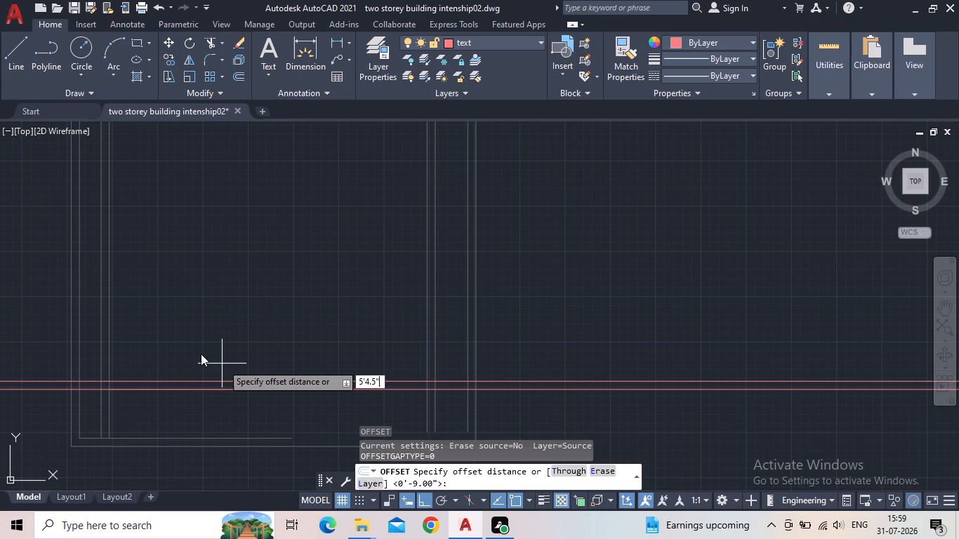
pyautogui.press('Return')
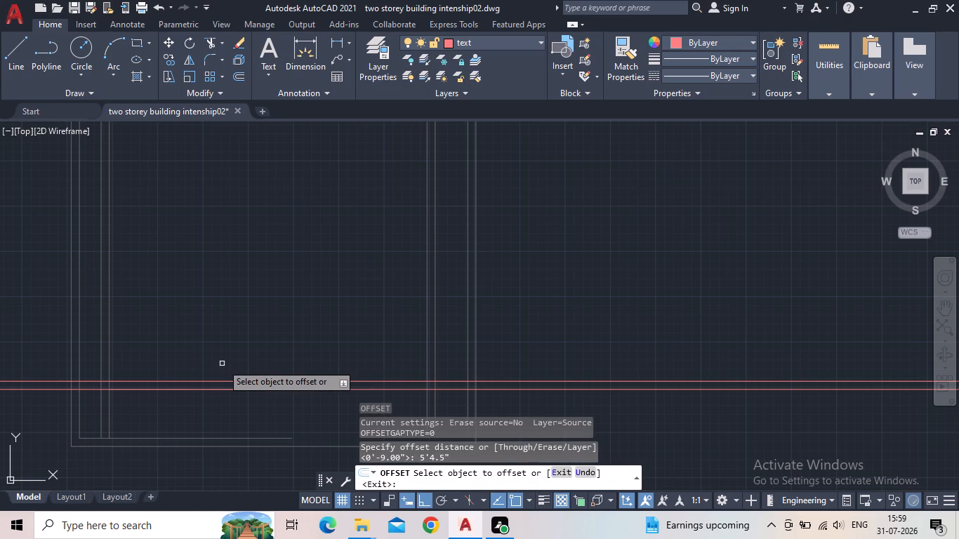
pyautogui.moveTo(107, 365); pyautogui.dragTo(108, 365)
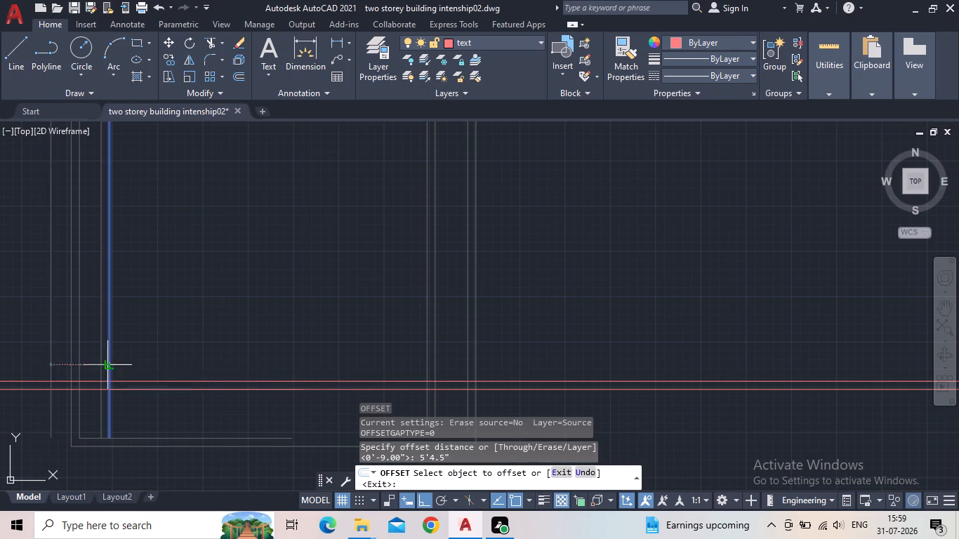
pyautogui.moveTo(108, 365); pyautogui.dragTo(124, 363)
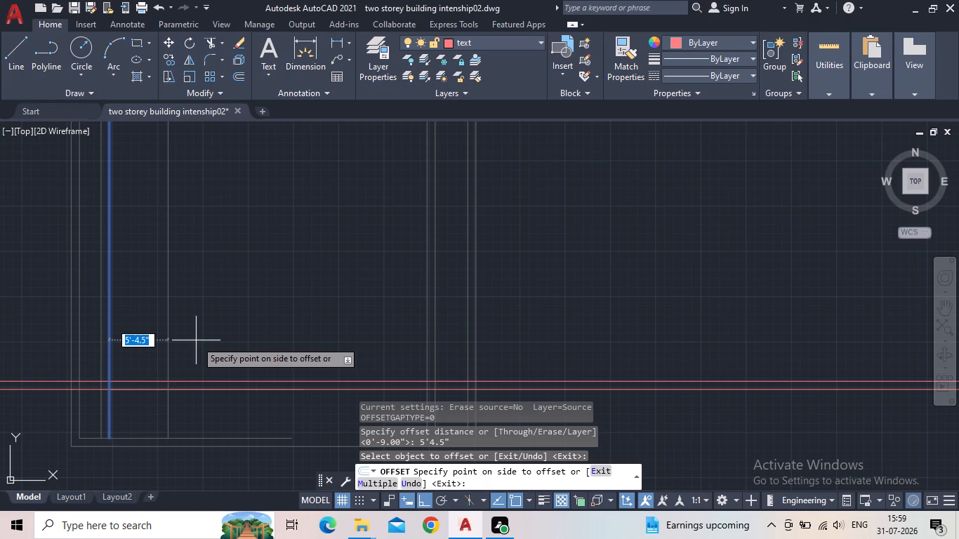
pyautogui.click(196, 340)
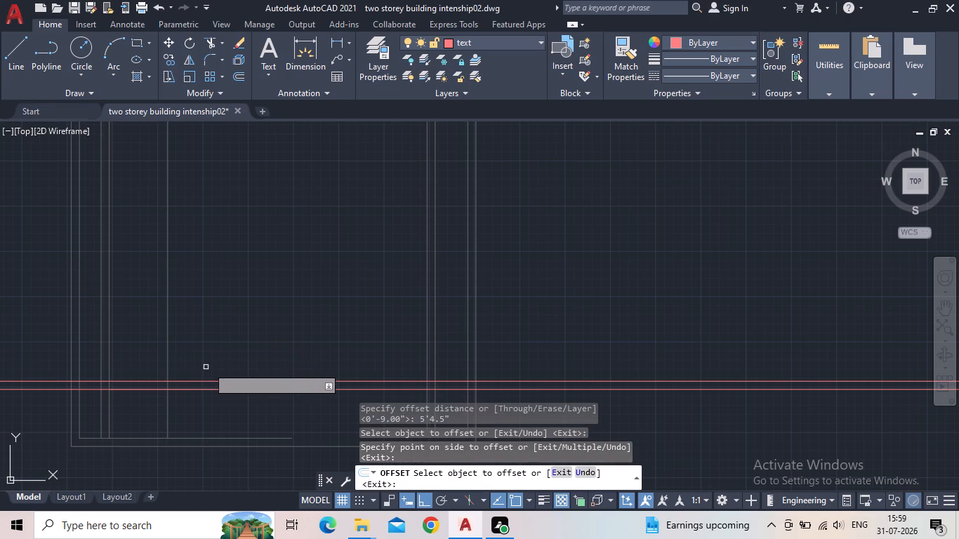
pyautogui.press('Escape')
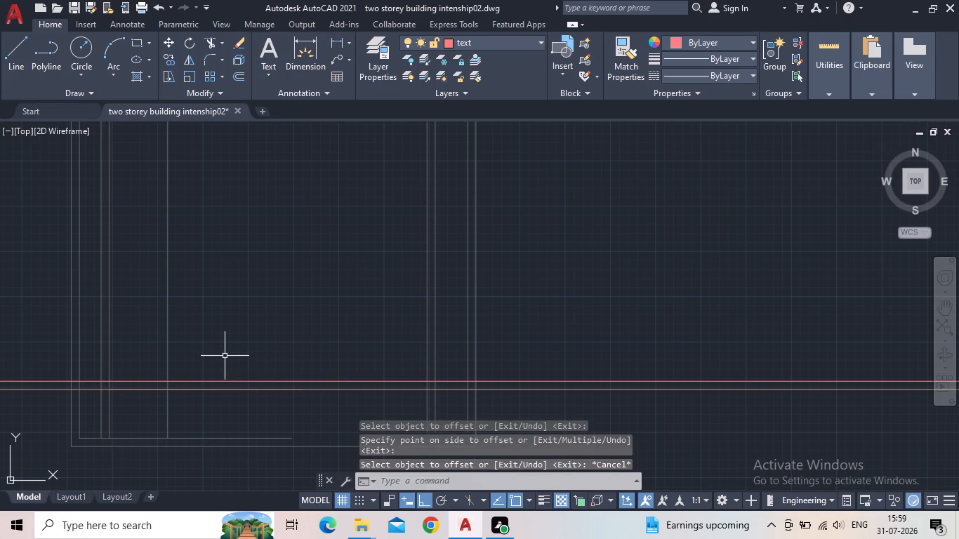
# Offset the upper line of the lower horizontal construction pair 4'1.5" upward, into the second plan.
pyautogui.press('o')
pyautogui.press('Return')
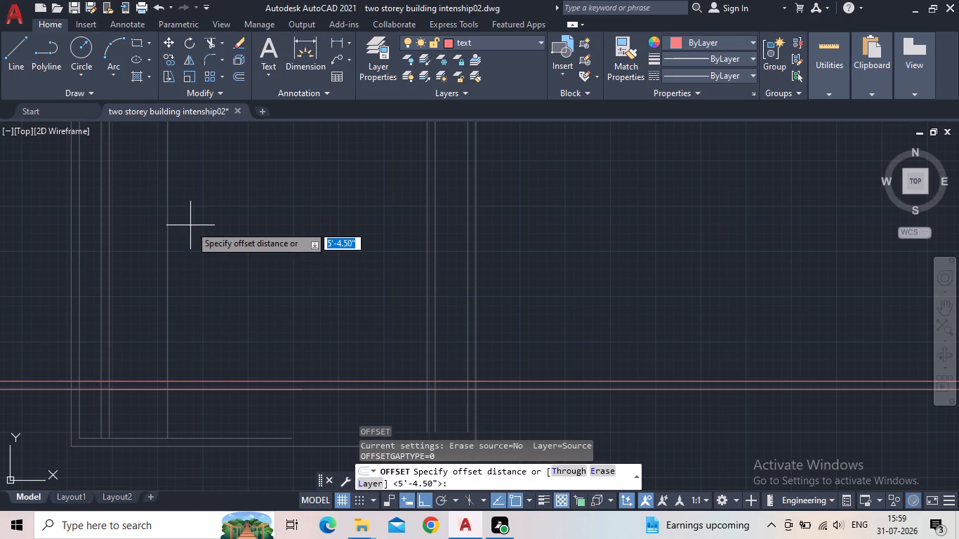
pyautogui.press('4')
pyautogui.press("'")
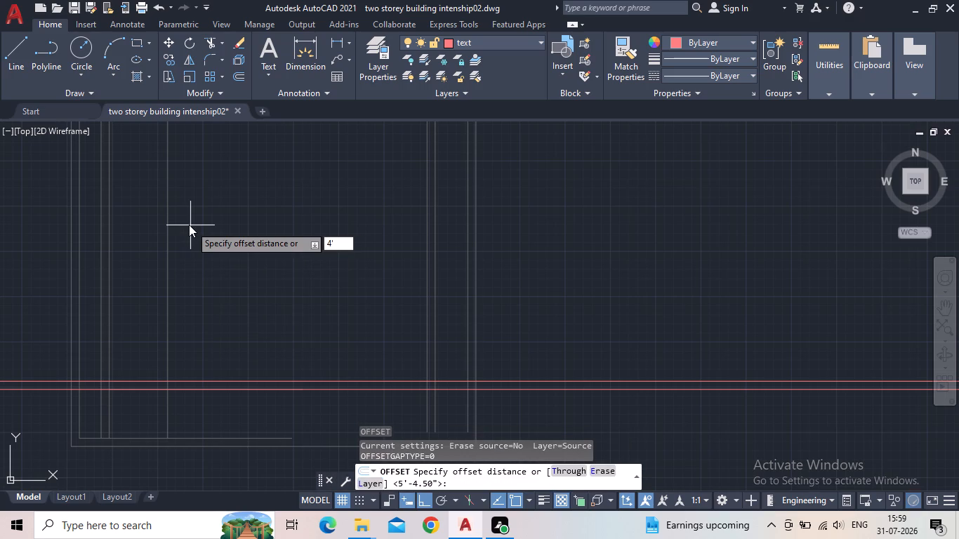
pyautogui.write('1.5"')
pyautogui.press('Return')
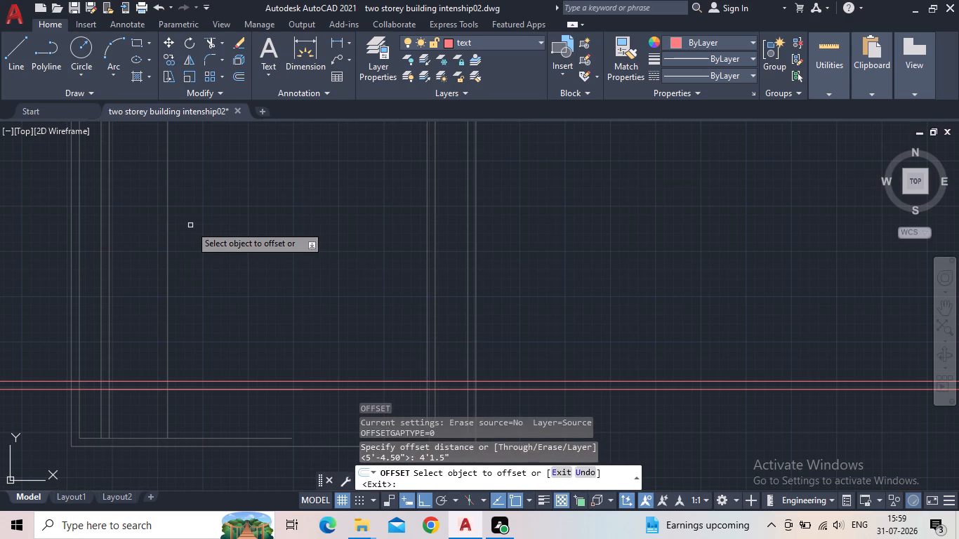
pyautogui.click(132, 381)
pyautogui.click(140, 316)
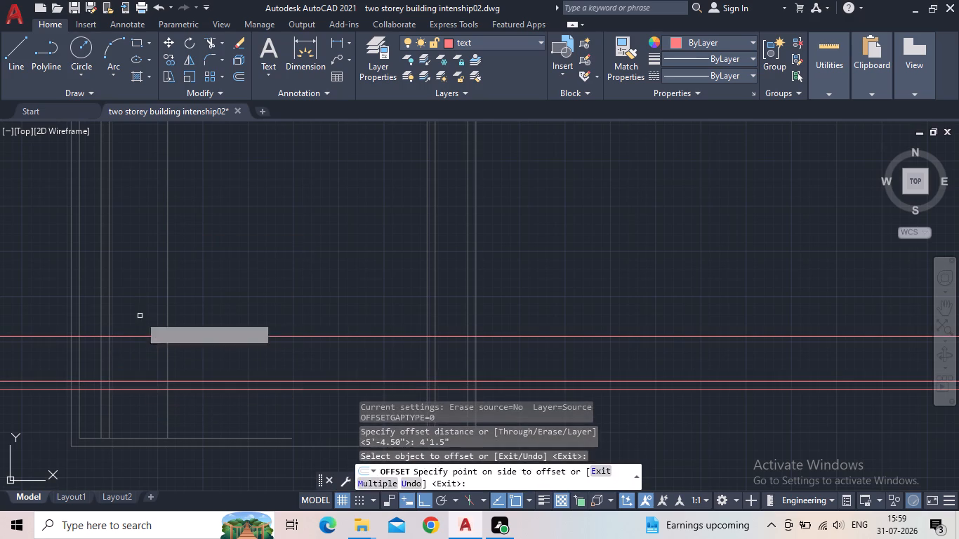
pyautogui.press('Escape')
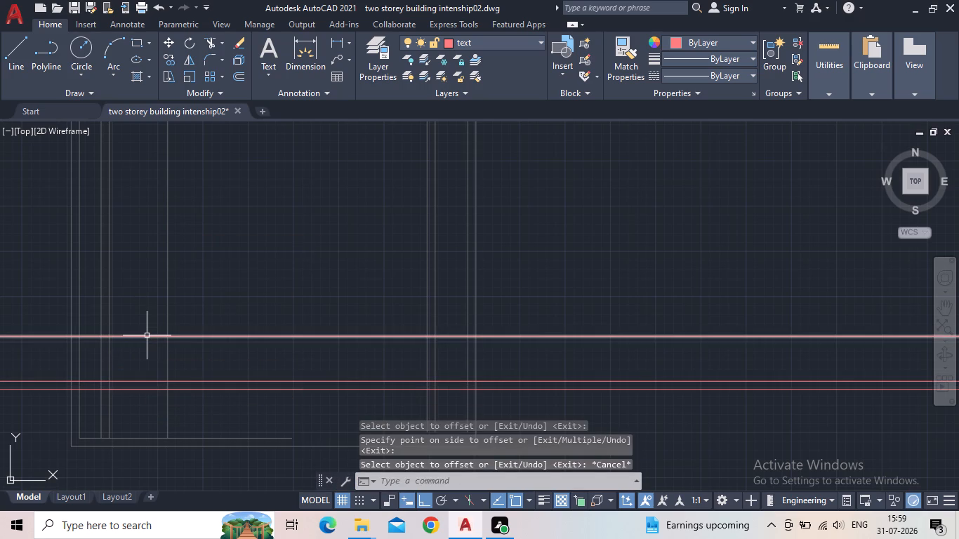
# Offset the second plan's upper horizontal construction line 5" upward to form the interior wall's thickness.
pyautogui.press('o')
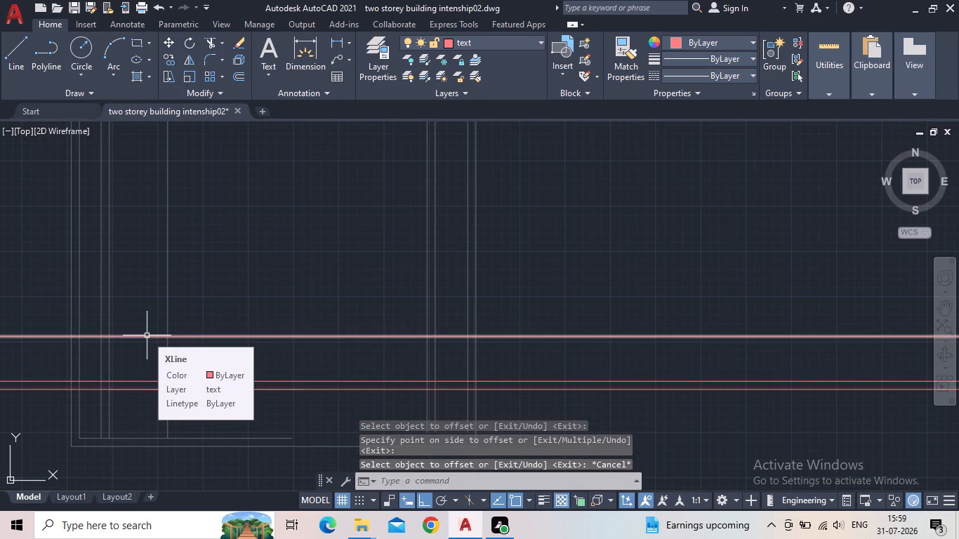
pyautogui.press('Return')
pyautogui.write('5"')
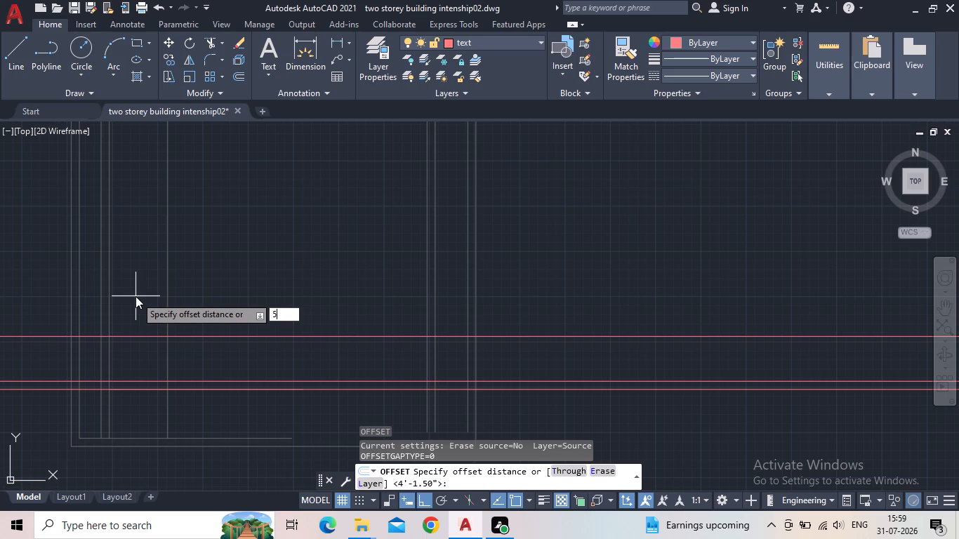
pyautogui.press('Return')
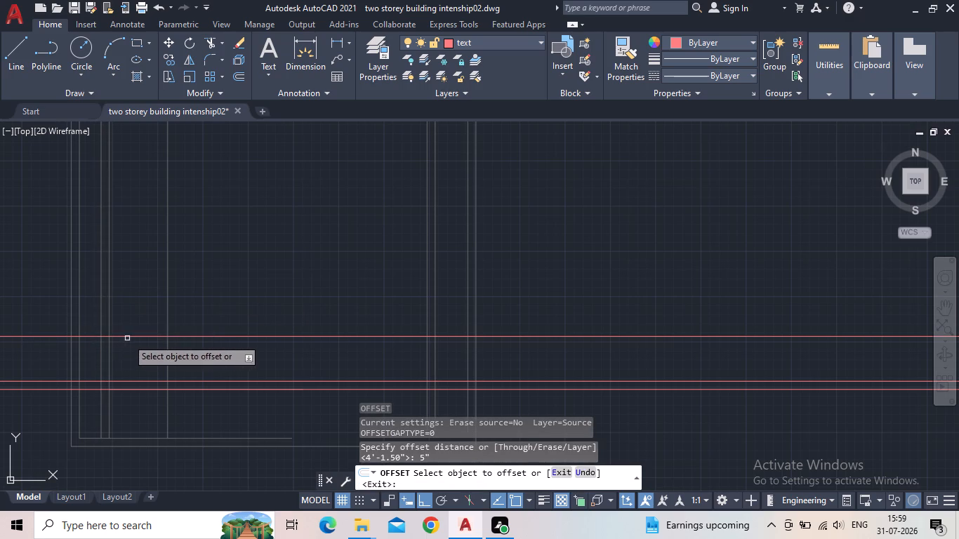
pyautogui.click(131, 336)
pyautogui.click(136, 311)
pyautogui.press('Escape')
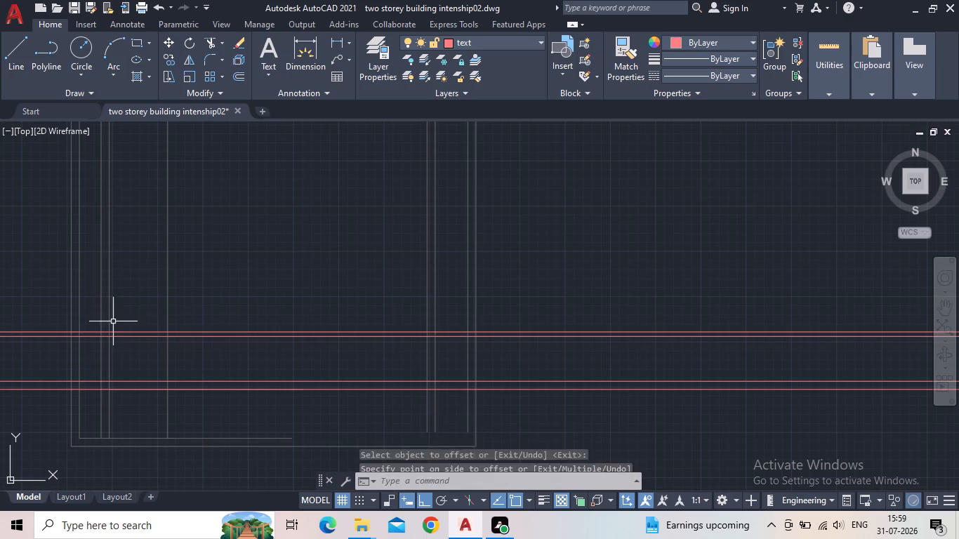
# Trim the four horizontal wall lines where they extend past the second plan's left outer boundary line.
pyautogui.moveTo(91, 378); pyautogui.dragTo(230, 343, button='middle')
pyautogui.scroll(1, 213, 347)
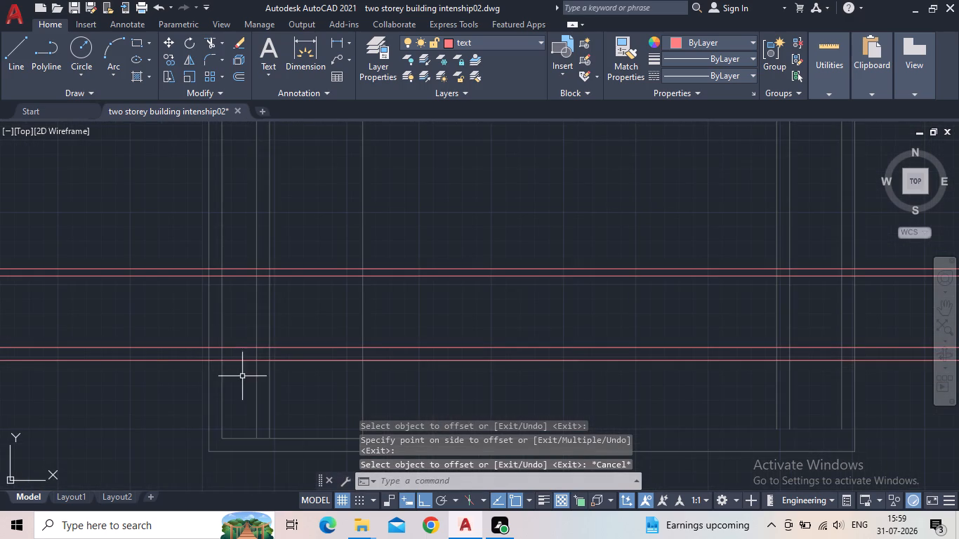
pyautogui.scroll(1, 241, 377)
pyautogui.press('t')
pyautogui.press('r')
pyautogui.press('Return')
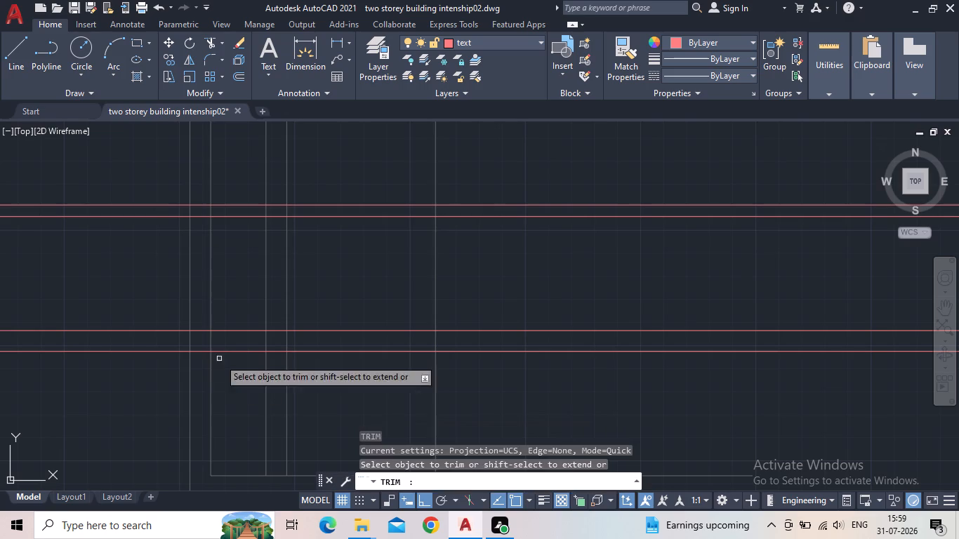
pyautogui.moveTo(120, 382); pyautogui.dragTo(114, 364)
pyautogui.moveTo(81, 162); pyautogui.dragTo(84, 168)
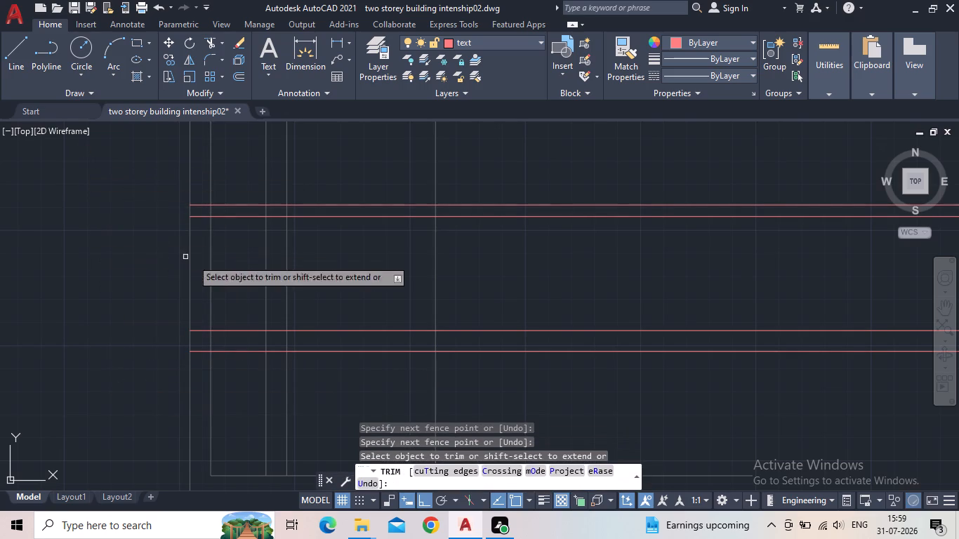
# Trim the lower and upper horizontal wall pairs between the left outer and inner boundary lines.
pyautogui.scroll(1, 192, 362)
pyautogui.click(206, 357)
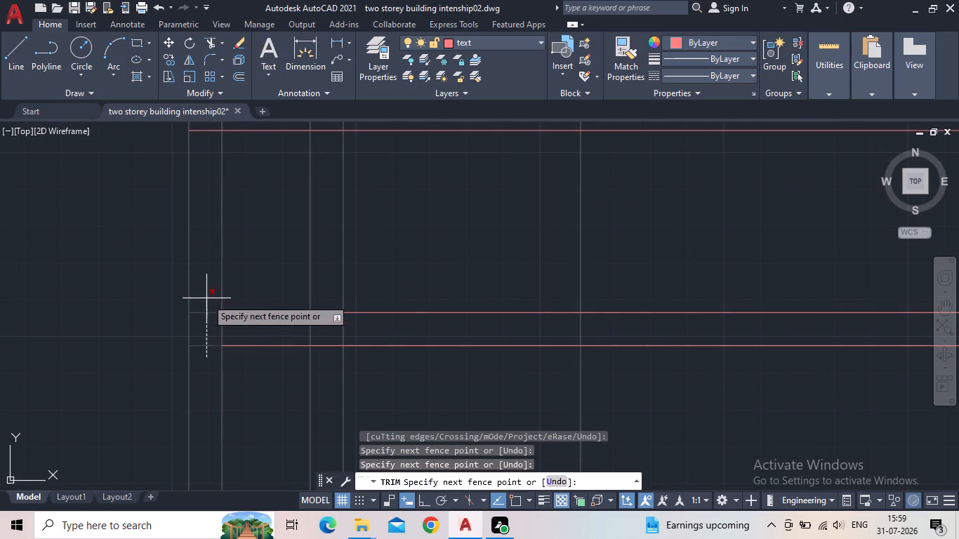
pyautogui.click(206, 298)
pyautogui.moveTo(207, 304); pyautogui.dragTo(208, 439, button='middle')
pyautogui.scroll(1, 207, 314)
pyautogui.scroll(-1, 192, 200)
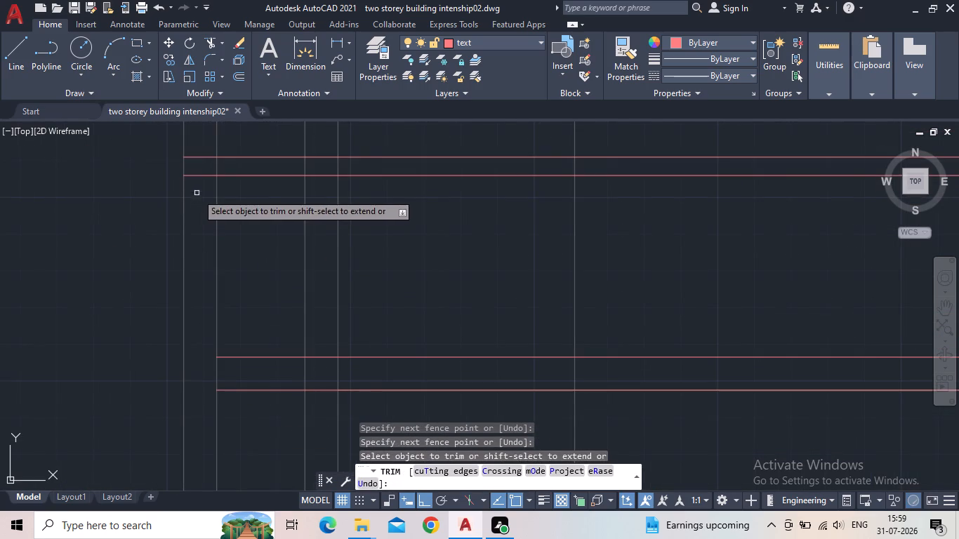
pyautogui.moveTo(197, 191); pyautogui.dragTo(195, 180)
pyautogui.moveTo(190, 137); pyautogui.dragTo(193, 143)
# Trim all four horizontal lines between the left inner boundary line and the left wall's outer face.
pyautogui.moveTo(173, 233); pyautogui.dragTo(21, 274, button='middle')
pyautogui.scroll(-2, 17, 276)
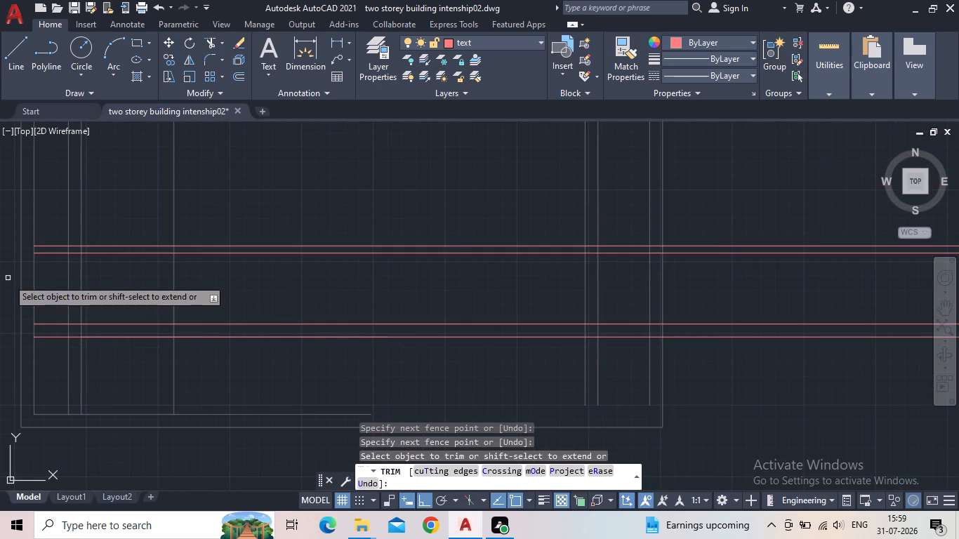
pyautogui.moveTo(70, 296); pyautogui.dragTo(213, 287, button='middle')
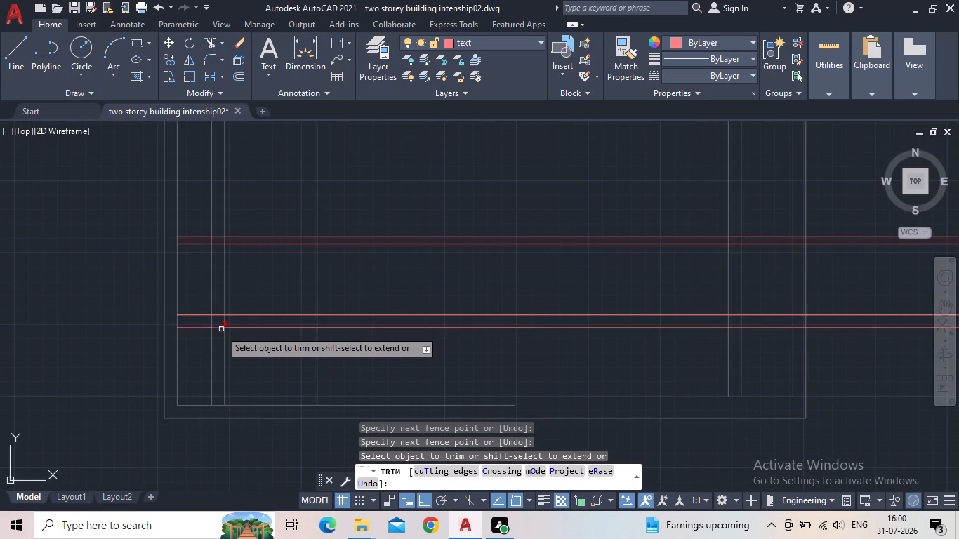
pyautogui.scroll(-1, 192, 346)
pyautogui.scroll(1, 196, 345)
pyautogui.click(200, 342)
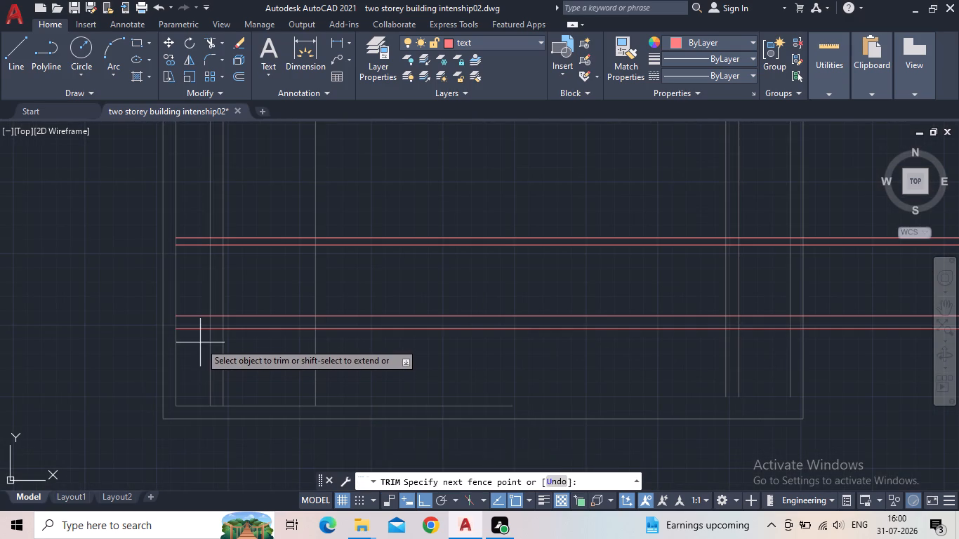
pyautogui.click(195, 223)
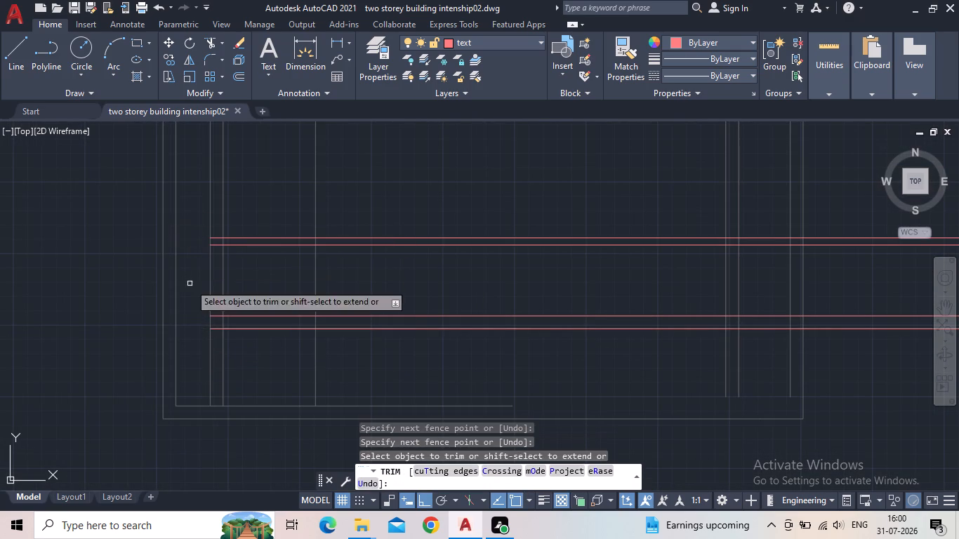
pyautogui.scroll(-1, 262, 291)
pyautogui.moveTo(278, 346); pyautogui.dragTo(232, 349, button='middle')
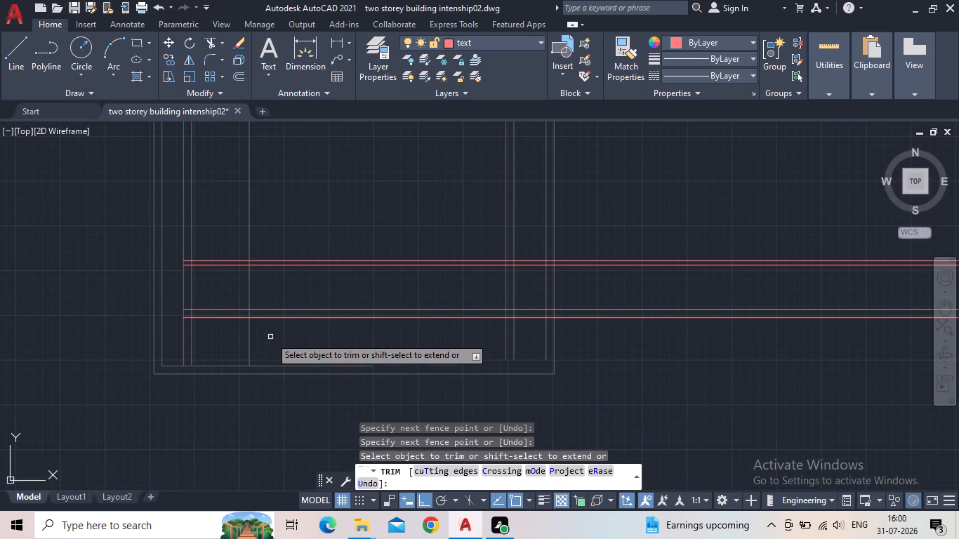
pyautogui.press('Escape')
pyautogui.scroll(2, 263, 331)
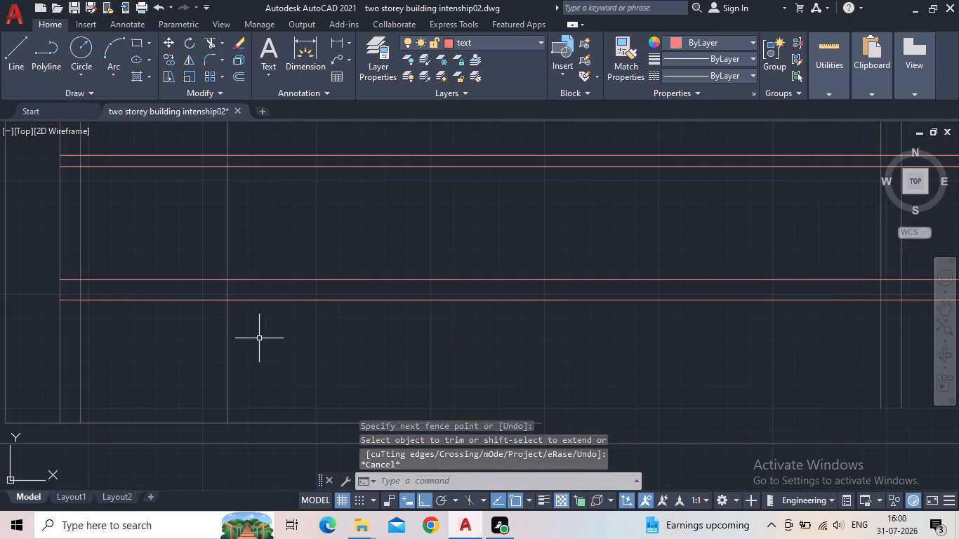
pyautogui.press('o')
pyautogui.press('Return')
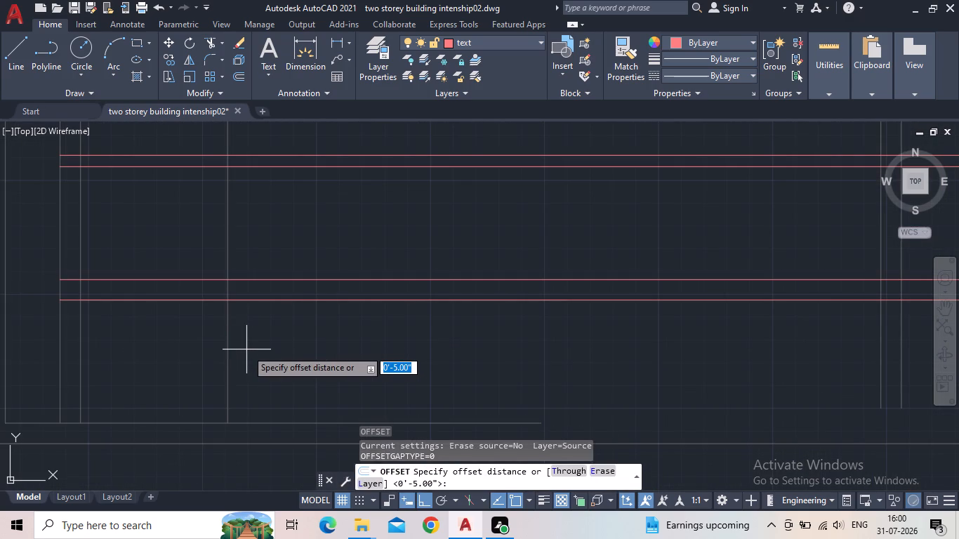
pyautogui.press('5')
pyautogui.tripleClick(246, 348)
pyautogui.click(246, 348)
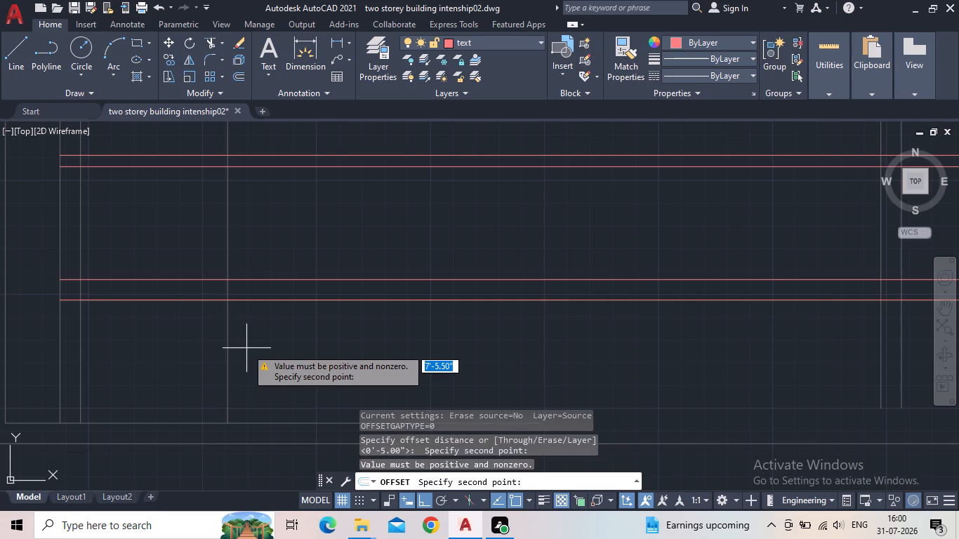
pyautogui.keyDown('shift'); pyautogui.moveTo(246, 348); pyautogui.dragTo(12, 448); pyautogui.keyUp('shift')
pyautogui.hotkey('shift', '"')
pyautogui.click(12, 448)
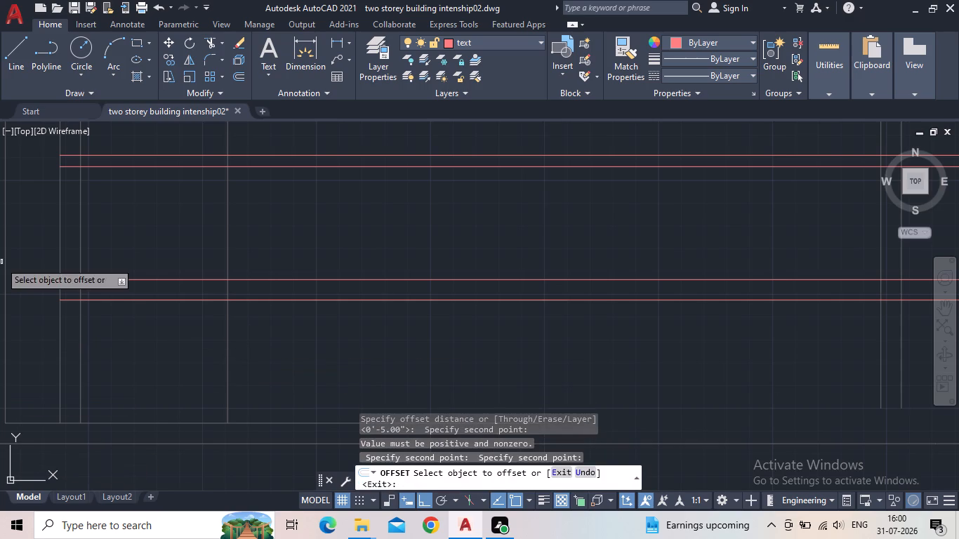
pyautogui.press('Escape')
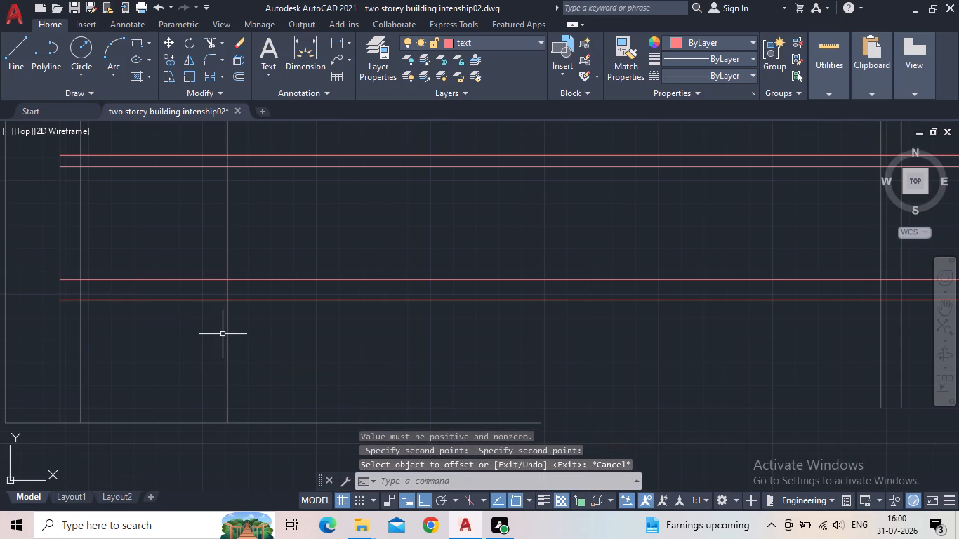
# Offset the vertical interior wall line near the second plan's left wall 5" to the right.
pyautogui.press('o')
pyautogui.press('Return')
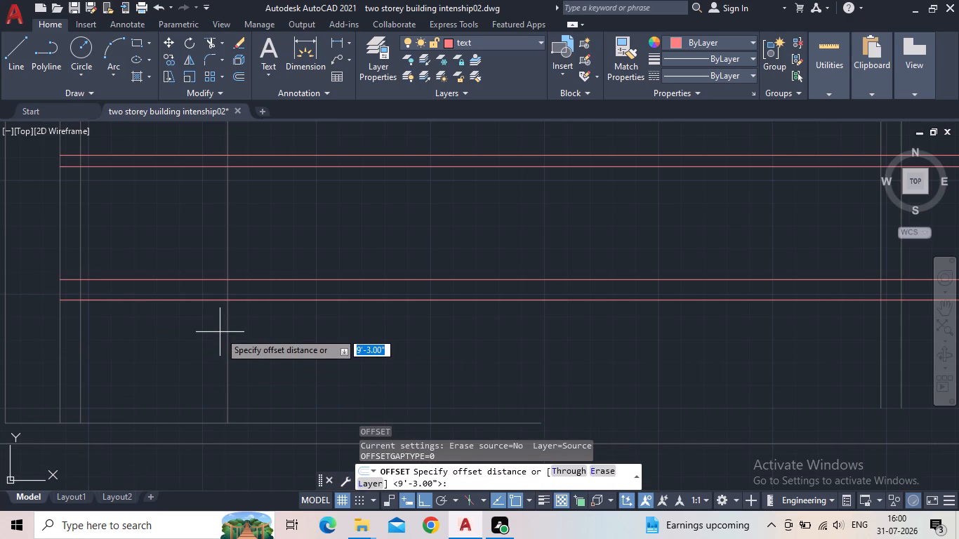
pyautogui.press('5')
pyautogui.hotkey('shift', '"')
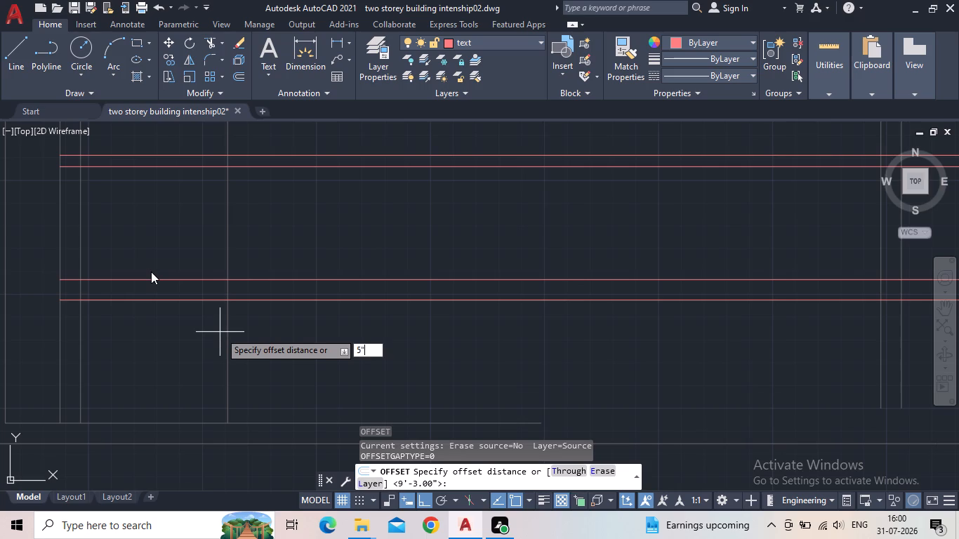
pyautogui.press('Return')
pyautogui.moveTo(230, 325); pyautogui.dragTo(217, 333)
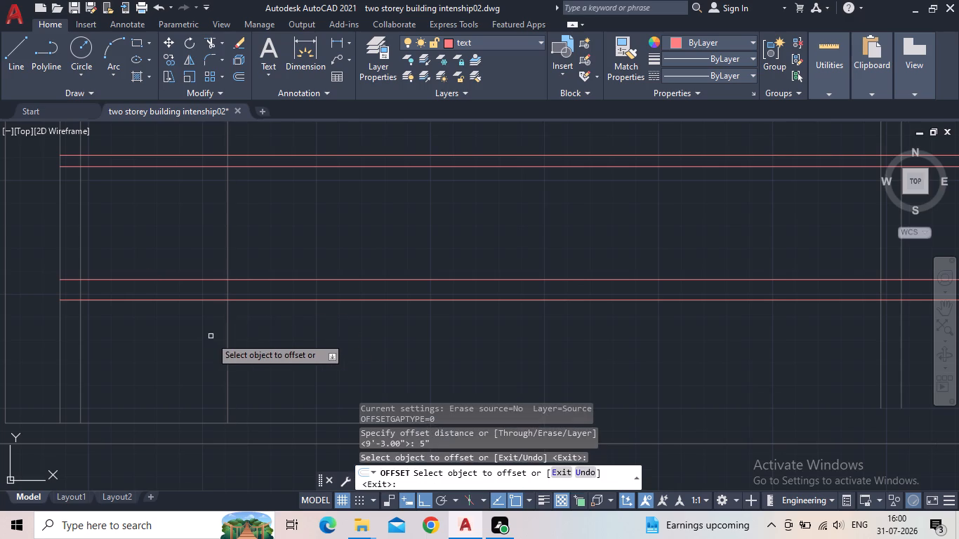
pyautogui.click(227, 335)
pyautogui.click(306, 331)
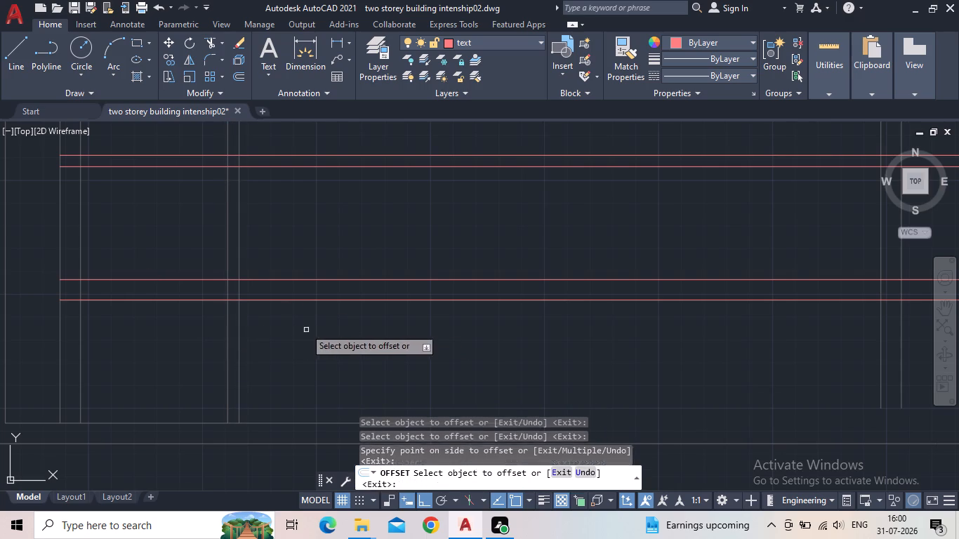
pyautogui.press('Escape')
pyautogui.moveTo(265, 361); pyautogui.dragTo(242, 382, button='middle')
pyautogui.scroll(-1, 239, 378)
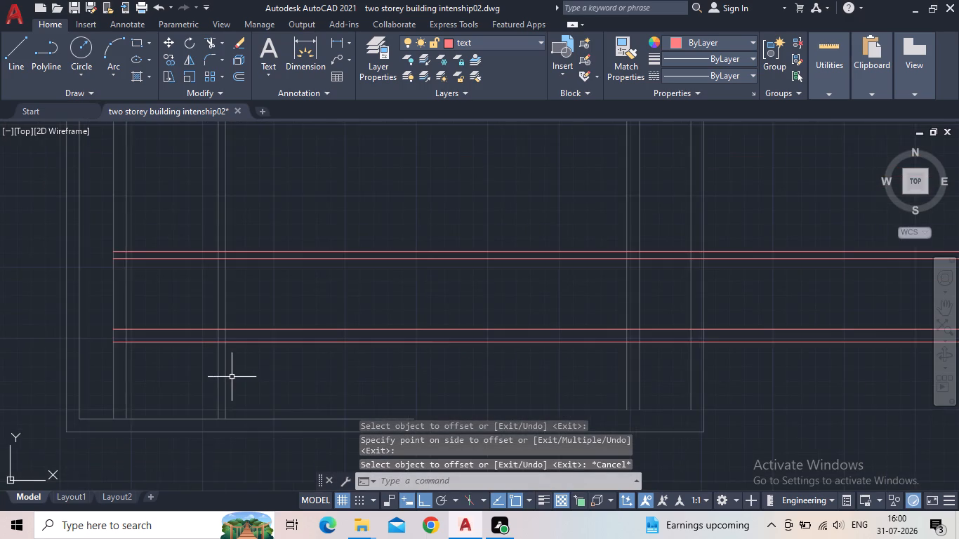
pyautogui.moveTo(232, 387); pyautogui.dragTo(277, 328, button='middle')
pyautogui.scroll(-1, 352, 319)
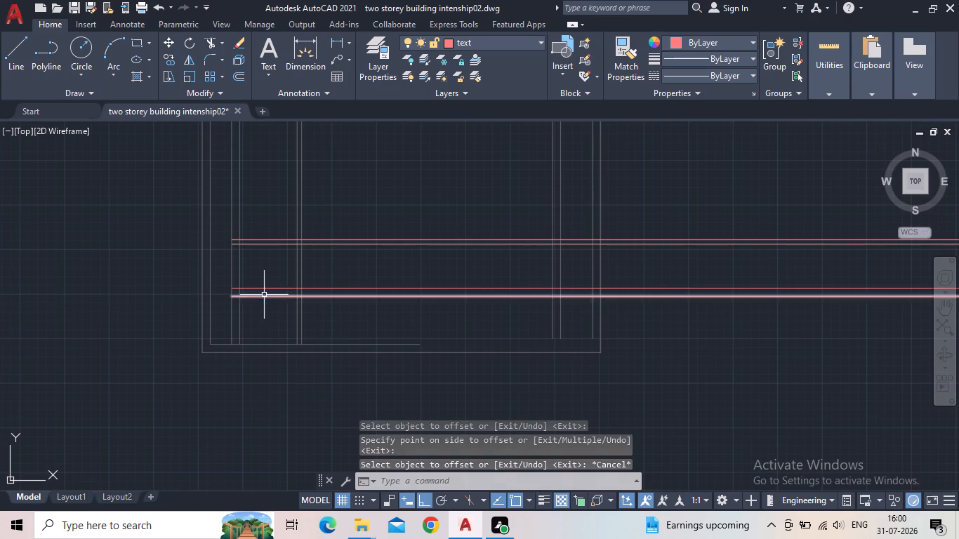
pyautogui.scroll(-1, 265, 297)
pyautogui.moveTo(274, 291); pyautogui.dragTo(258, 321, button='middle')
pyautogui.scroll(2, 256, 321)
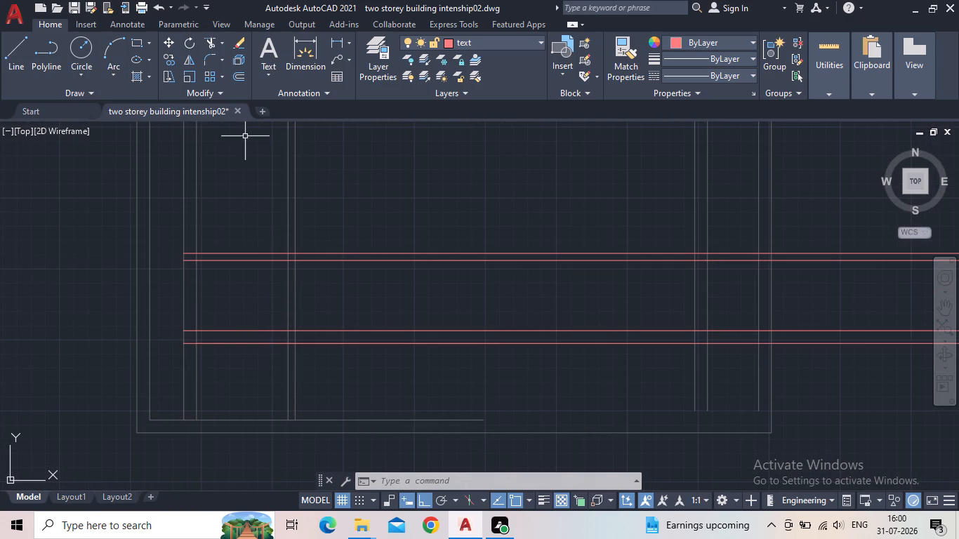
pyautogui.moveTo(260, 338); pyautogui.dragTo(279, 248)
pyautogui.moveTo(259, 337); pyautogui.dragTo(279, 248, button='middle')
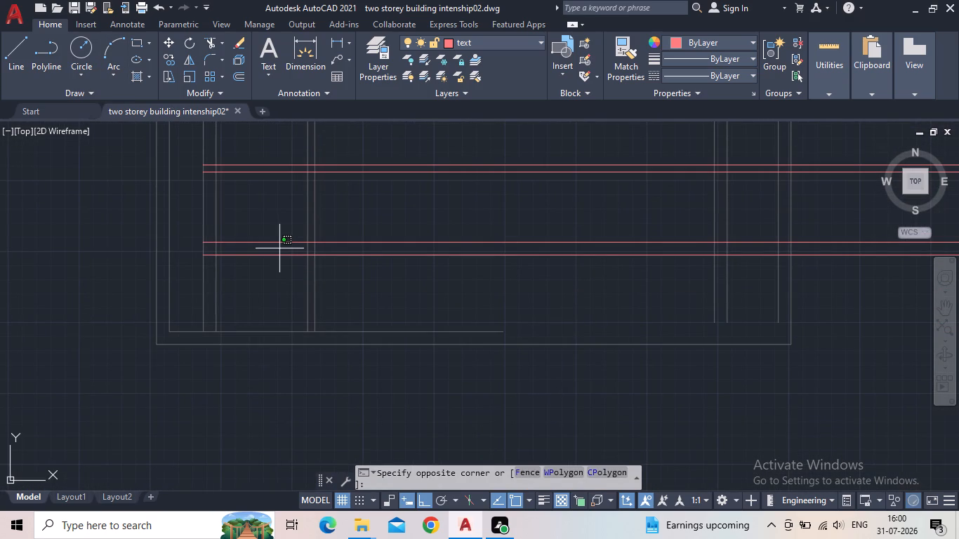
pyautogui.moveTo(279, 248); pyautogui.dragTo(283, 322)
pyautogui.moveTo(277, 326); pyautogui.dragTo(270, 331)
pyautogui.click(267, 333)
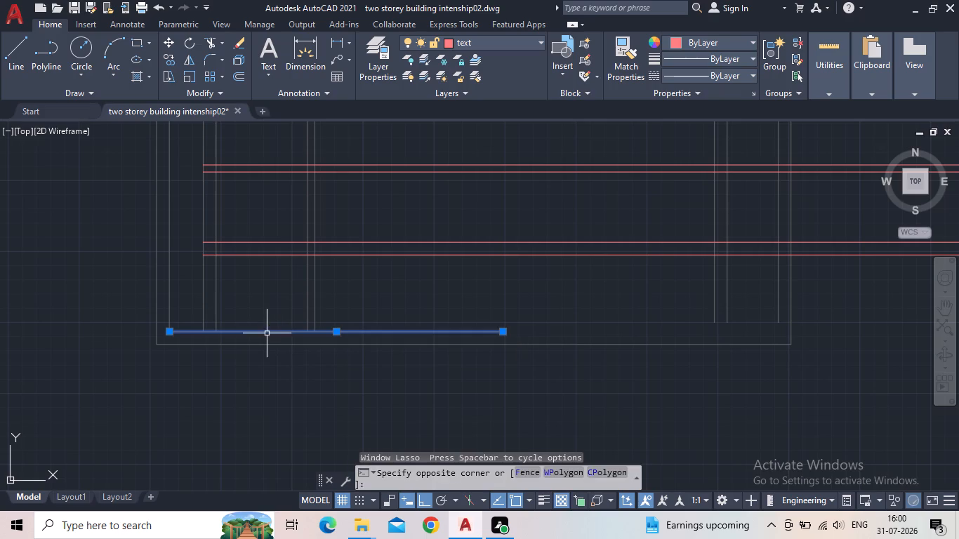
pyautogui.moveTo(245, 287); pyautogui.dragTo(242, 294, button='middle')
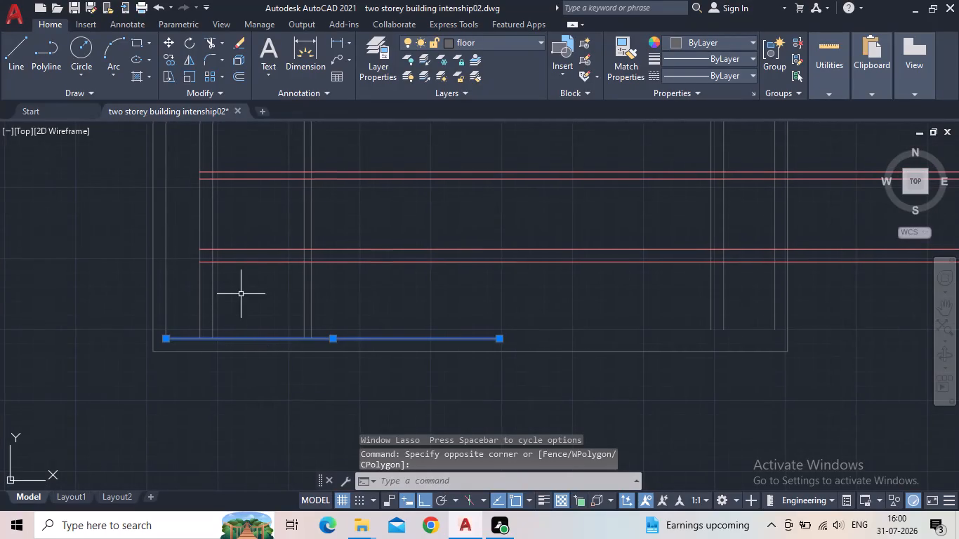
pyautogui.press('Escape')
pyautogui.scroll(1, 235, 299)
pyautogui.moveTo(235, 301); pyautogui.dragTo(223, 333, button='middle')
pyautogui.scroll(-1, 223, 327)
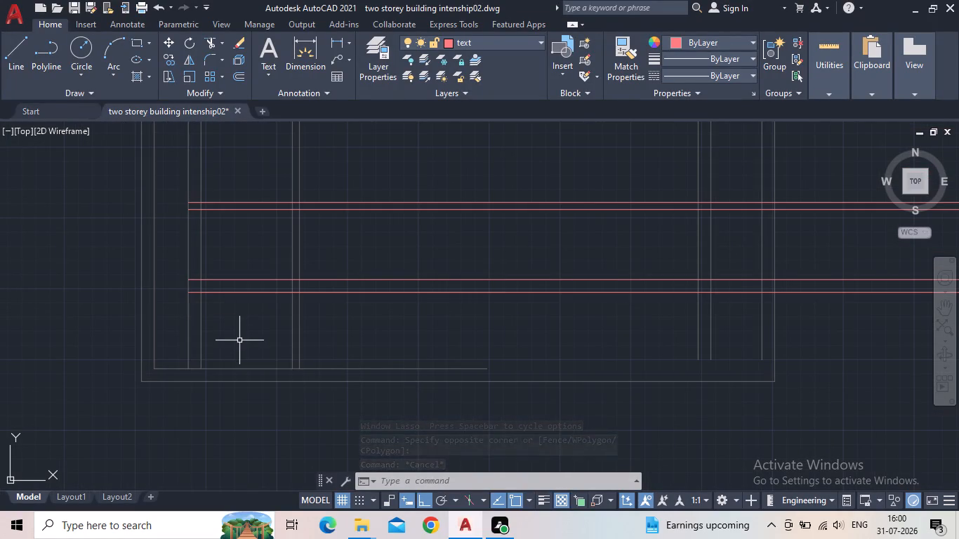
# Trim the left wall's and vertical interior wall's line pairs below the lower horizontal wall's bottom line.
pyautogui.scroll(-2, 261, 316)
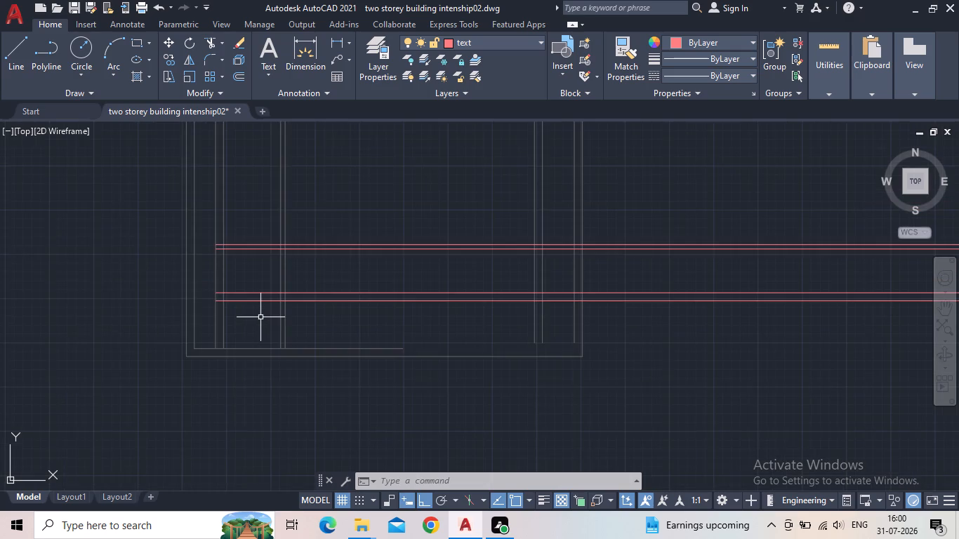
pyautogui.scroll(2, 260, 317)
pyautogui.press('t')
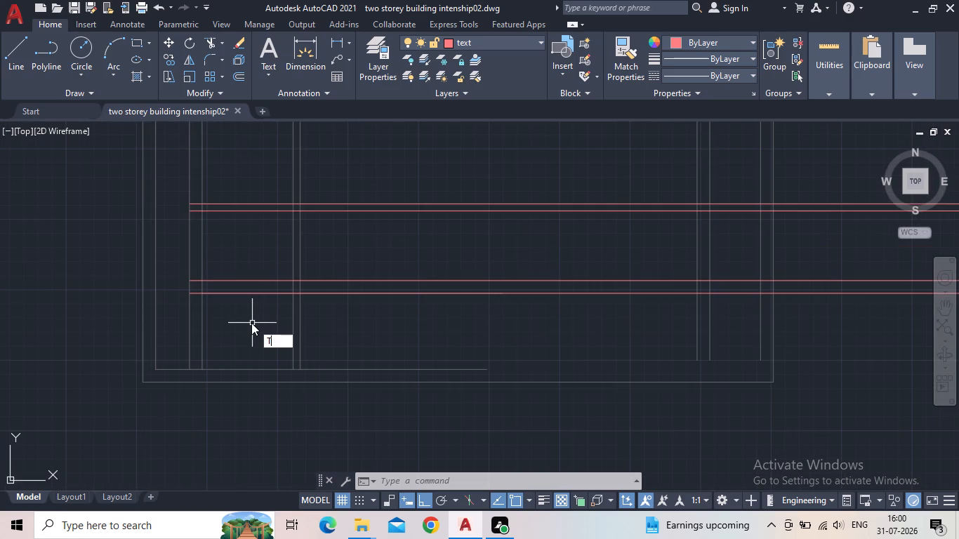
pyautogui.press('r')
pyautogui.press('Return')
pyautogui.click(324, 326)
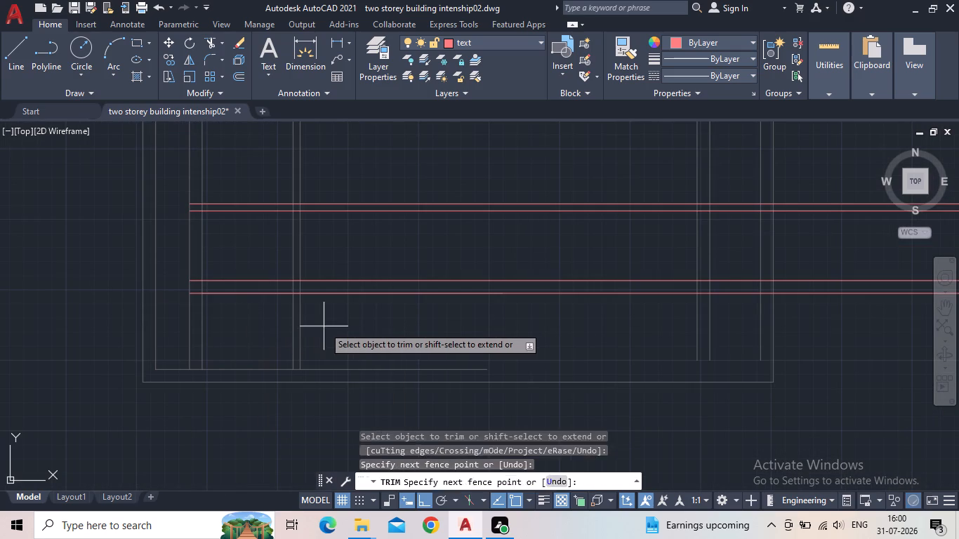
pyautogui.click(178, 320)
pyautogui.moveTo(262, 255); pyautogui.dragTo(256, 279, button='middle')
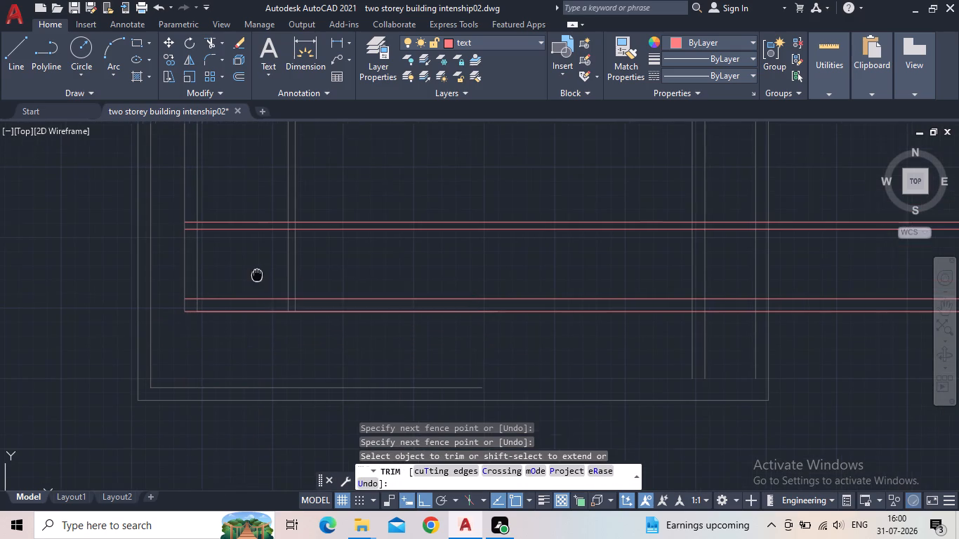
pyautogui.moveTo(256, 279); pyautogui.dragTo(237, 335, button='middle')
pyautogui.press('Escape')
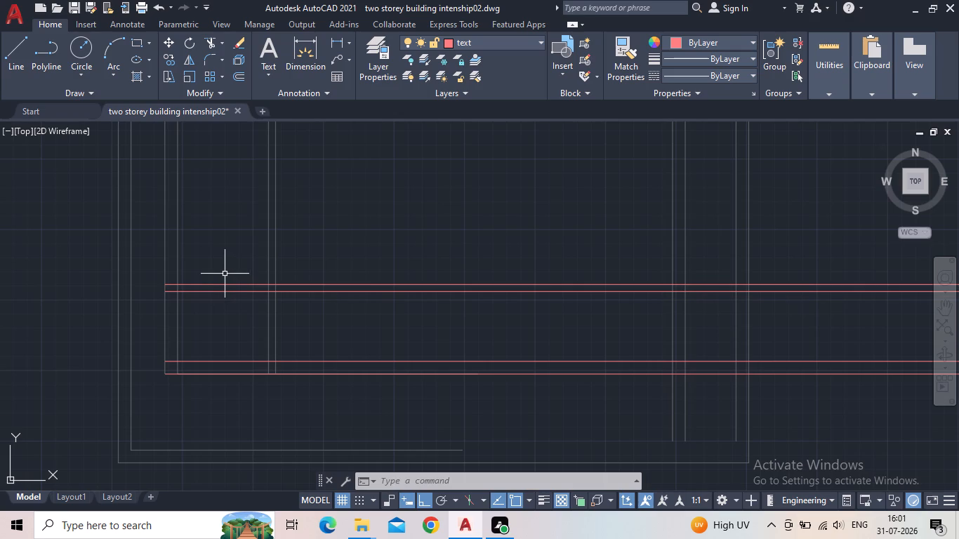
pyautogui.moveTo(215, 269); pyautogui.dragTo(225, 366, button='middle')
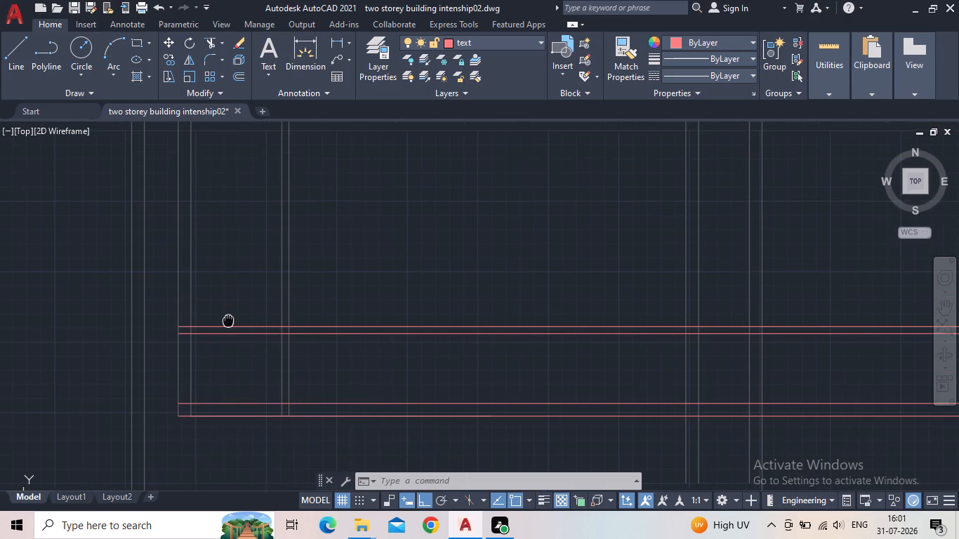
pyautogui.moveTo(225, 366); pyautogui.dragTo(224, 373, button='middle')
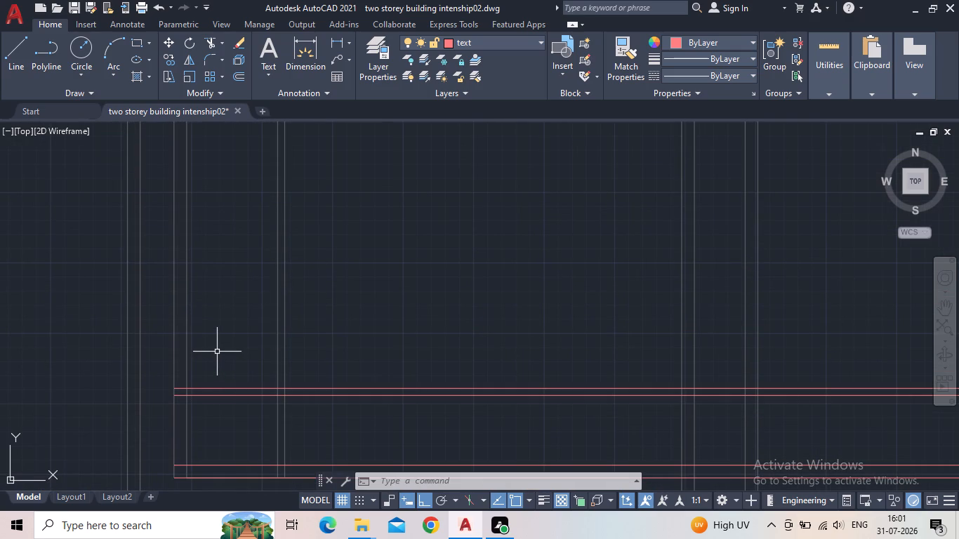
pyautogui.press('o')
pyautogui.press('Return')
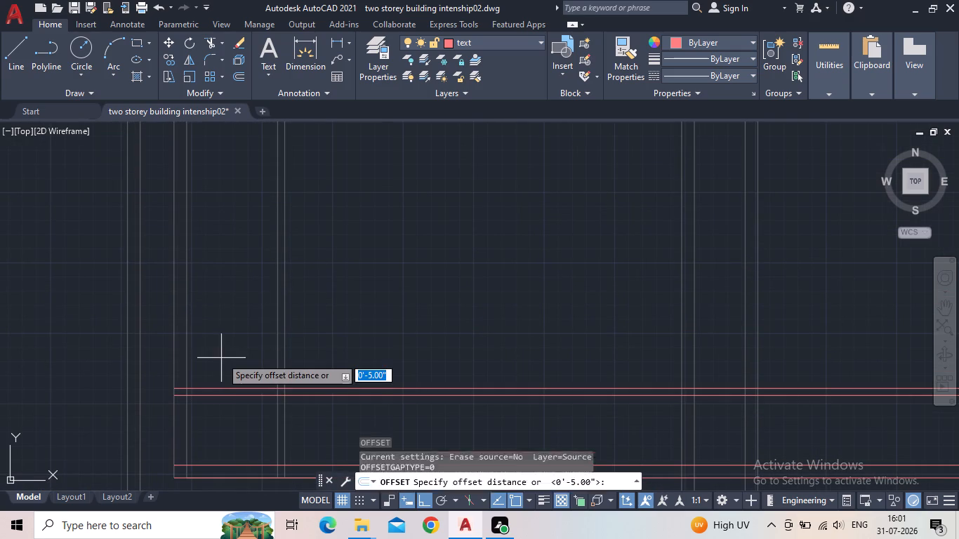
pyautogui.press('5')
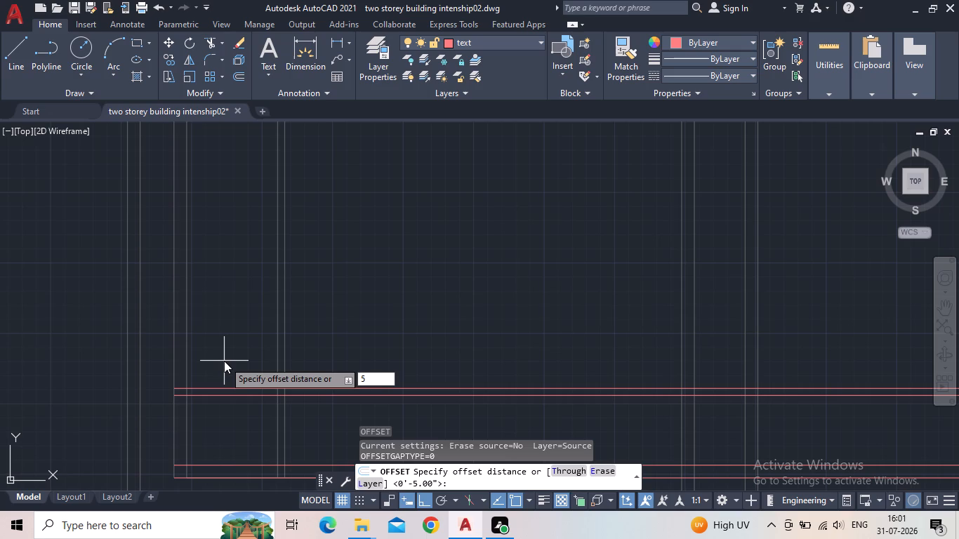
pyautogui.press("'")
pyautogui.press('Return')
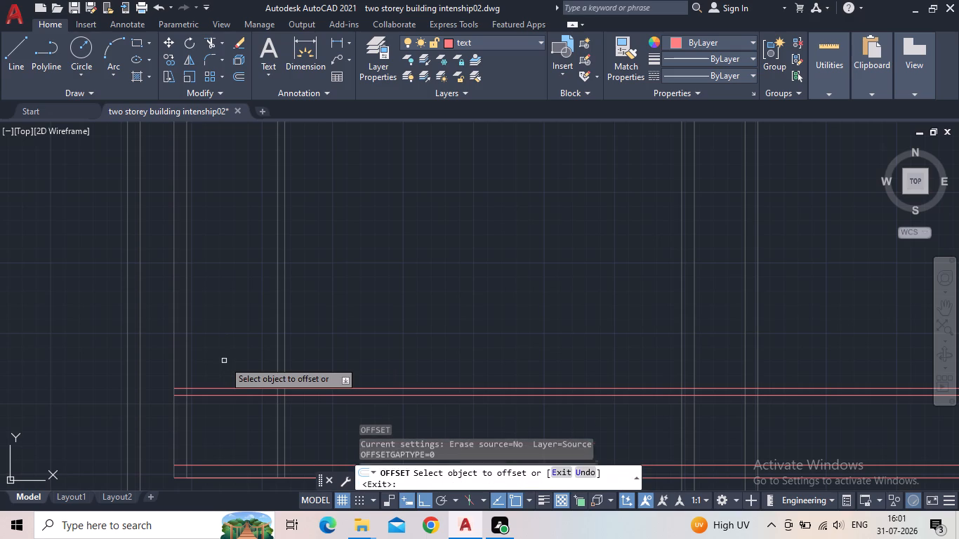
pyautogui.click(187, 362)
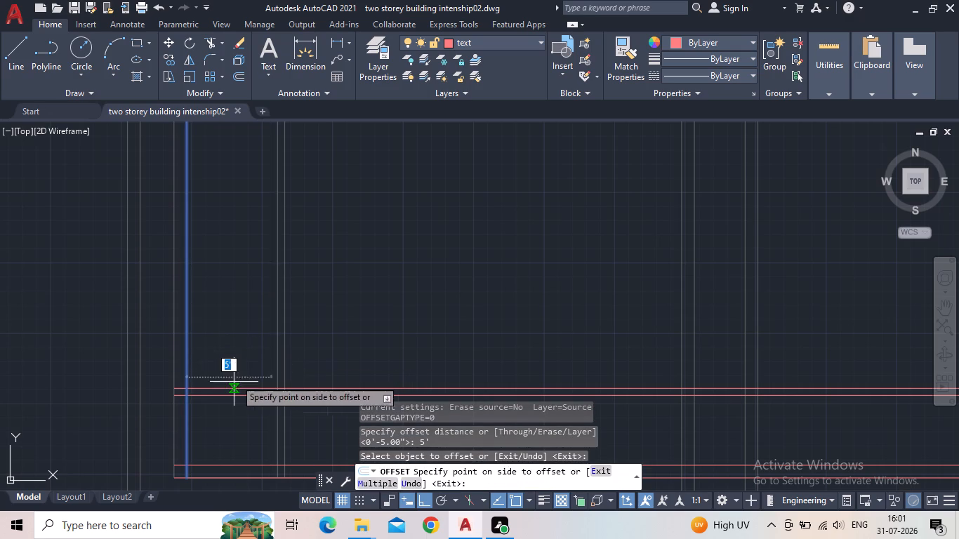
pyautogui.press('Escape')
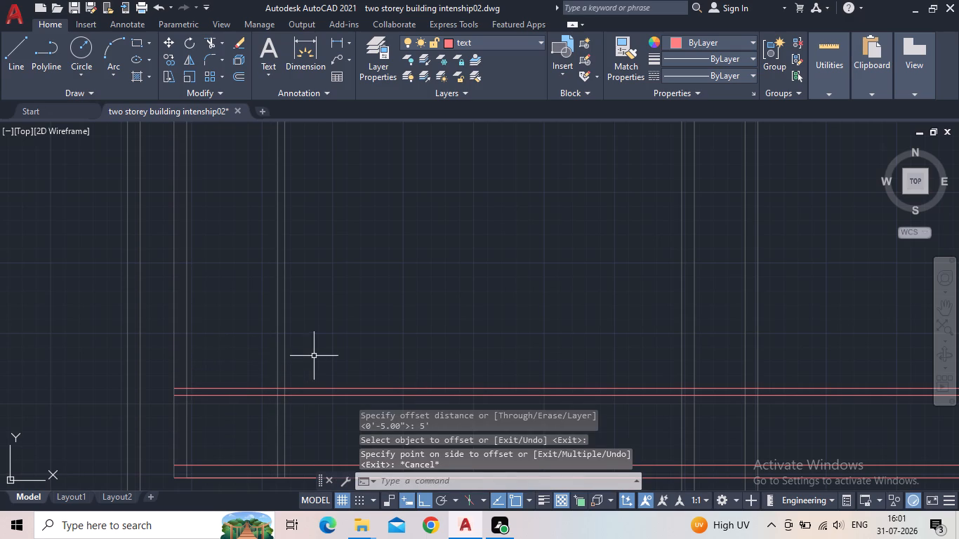
# Trim the vertical interior wall's line pair above the upper horizontal wall near the second plan's left wall.
pyautogui.press('t')
pyautogui.press('r')
pyautogui.press('Return')
pyautogui.moveTo(319, 354); pyautogui.dragTo(302, 349)
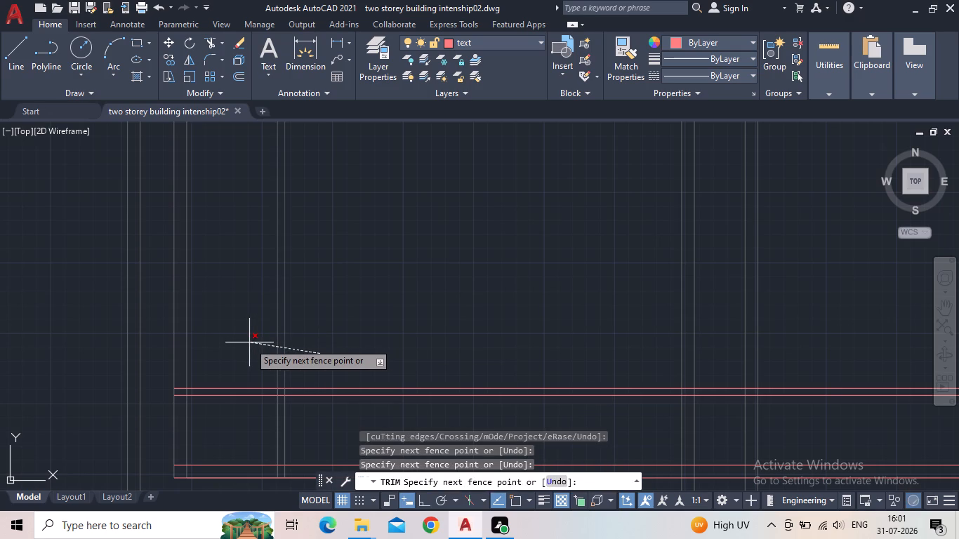
pyautogui.click(249, 342)
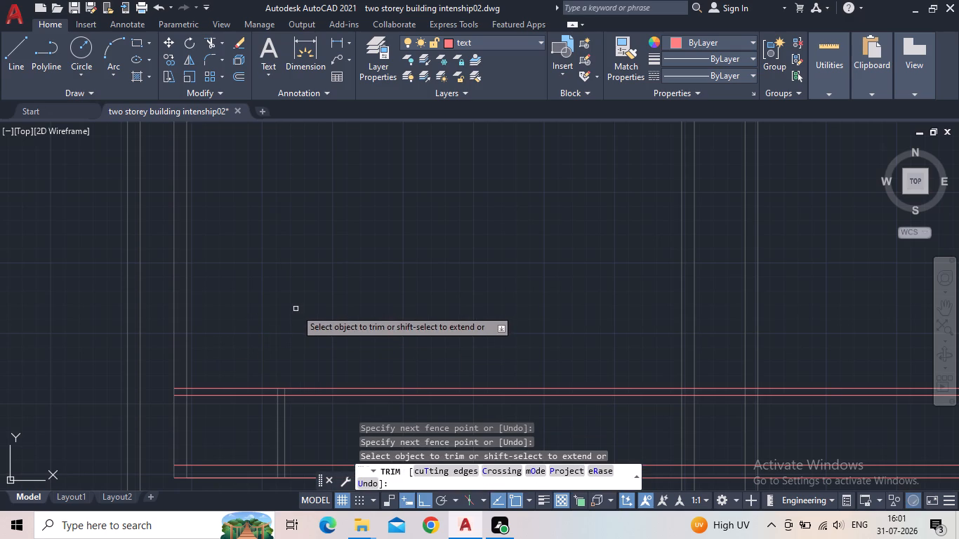
pyautogui.press('Escape')
# Offset the left wall's inner face line 5' to the right.
pyautogui.press('o')
pyautogui.press('Return')
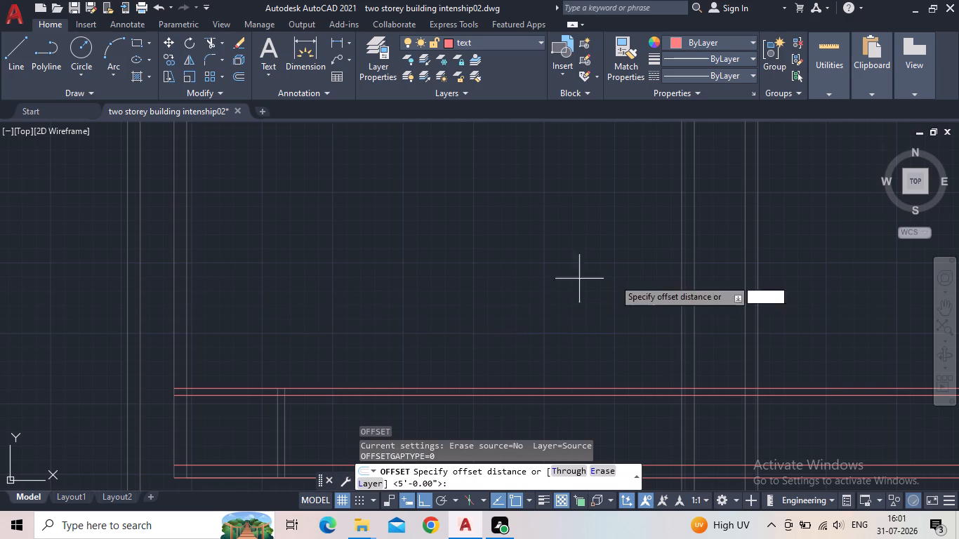
pyautogui.press('5')
pyautogui.press("'")
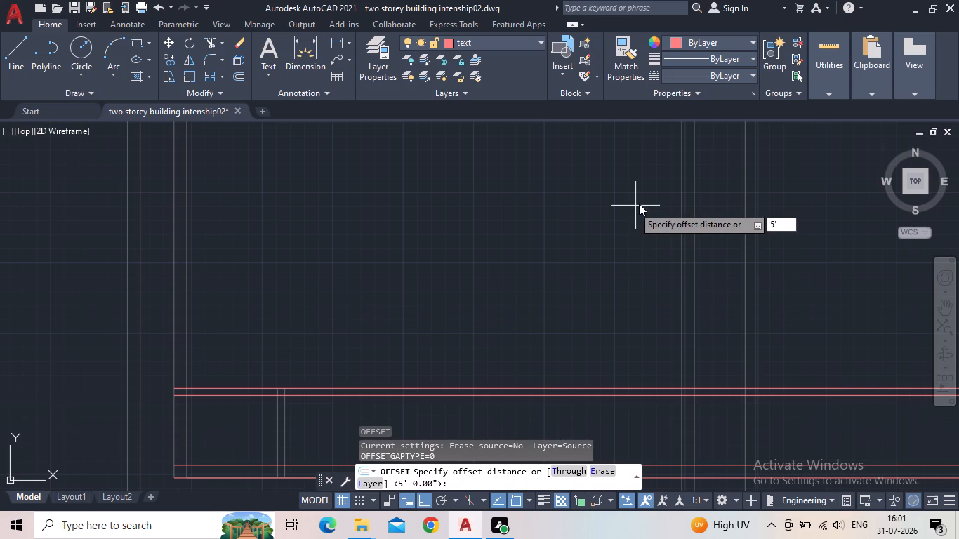
pyautogui.press('Return')
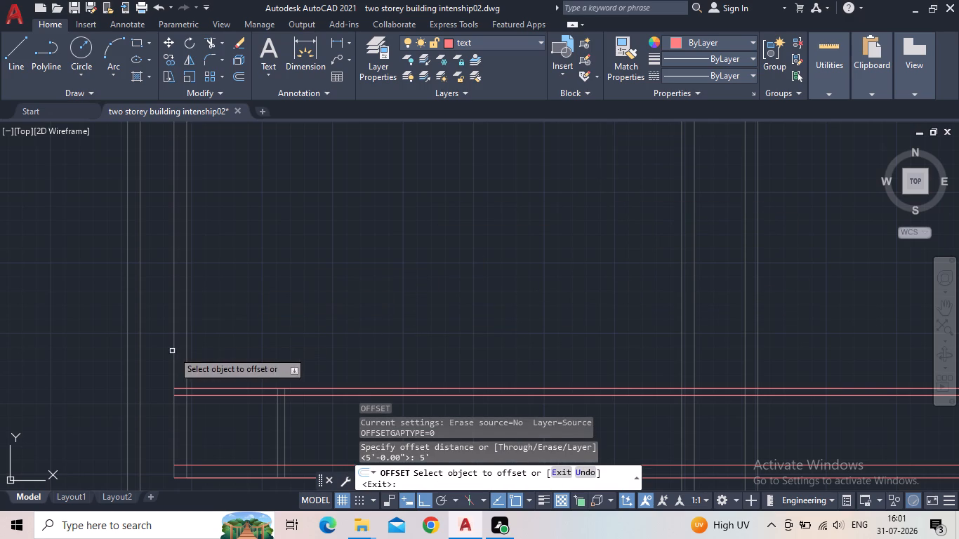
pyautogui.moveTo(187, 342); pyautogui.dragTo(195, 341)
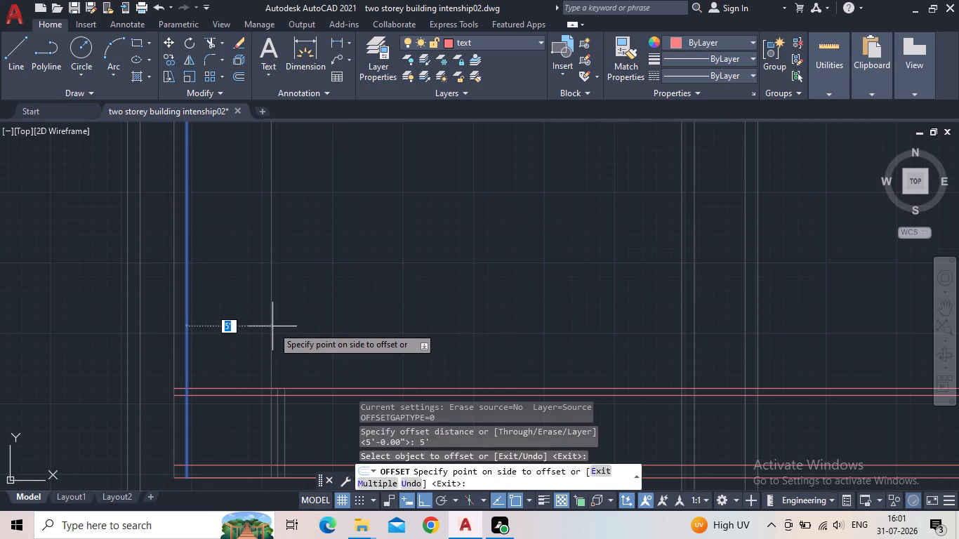
pyautogui.click(272, 326)
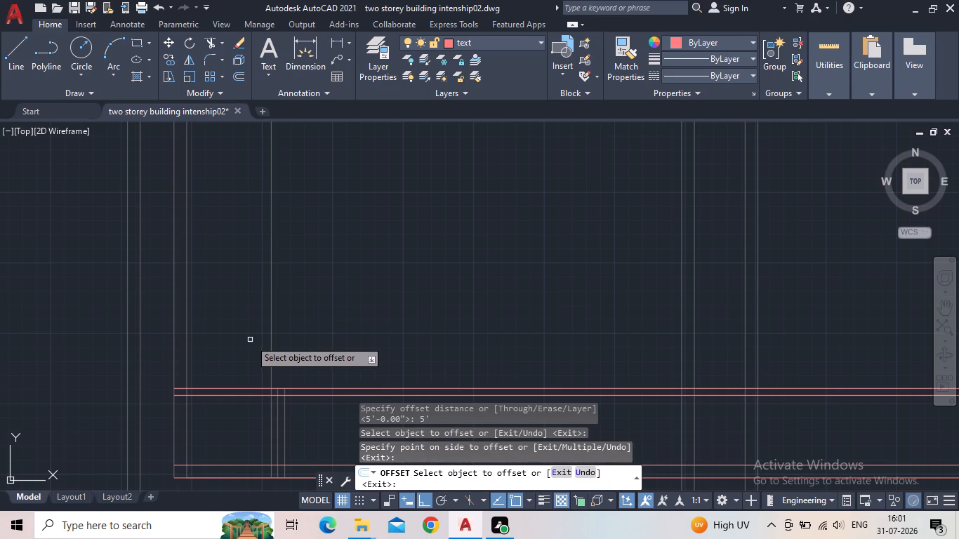
pyautogui.press('Escape')
# Offset the new vertical interior wall line 5" to the right.
pyautogui.press('o')
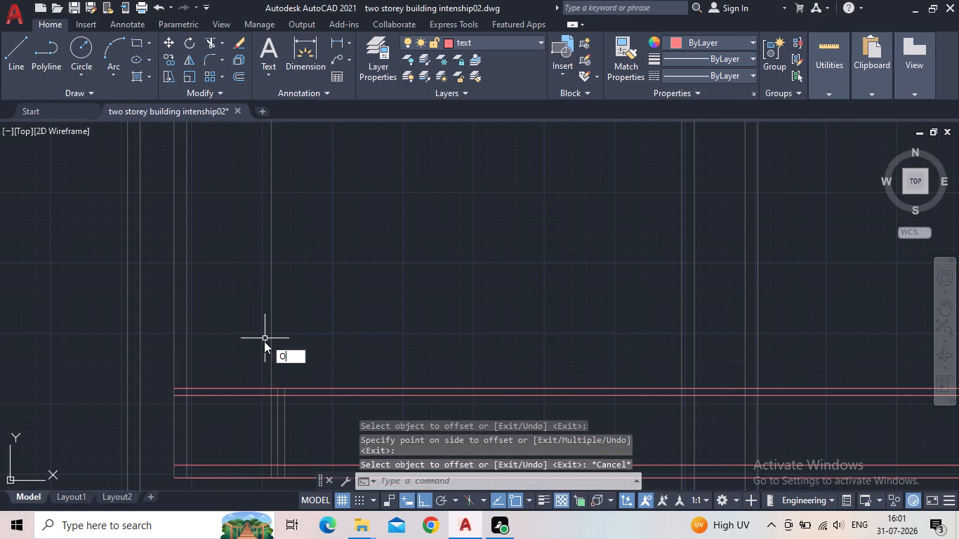
pyautogui.press('Return')
pyautogui.press('5')
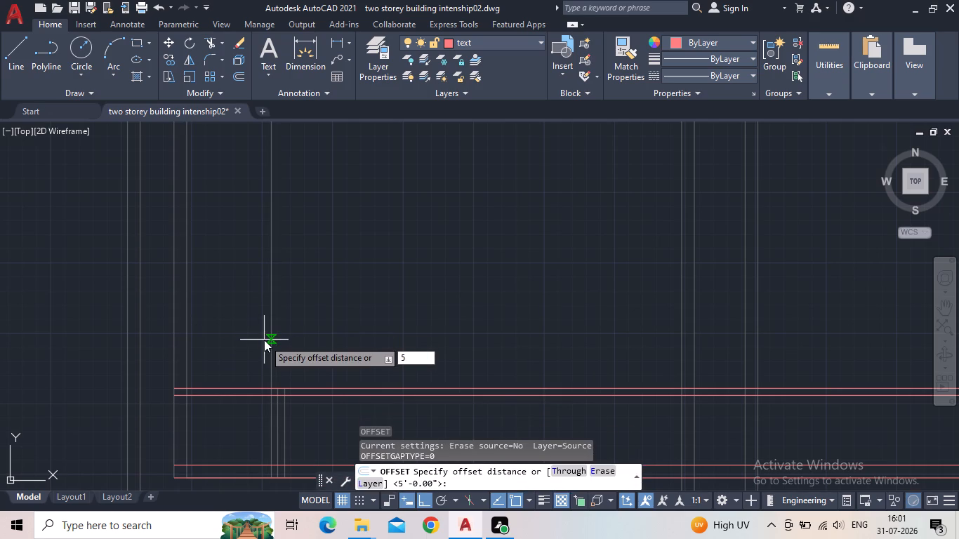
pyautogui.hotkey('shift', '"')
pyautogui.press('Return')
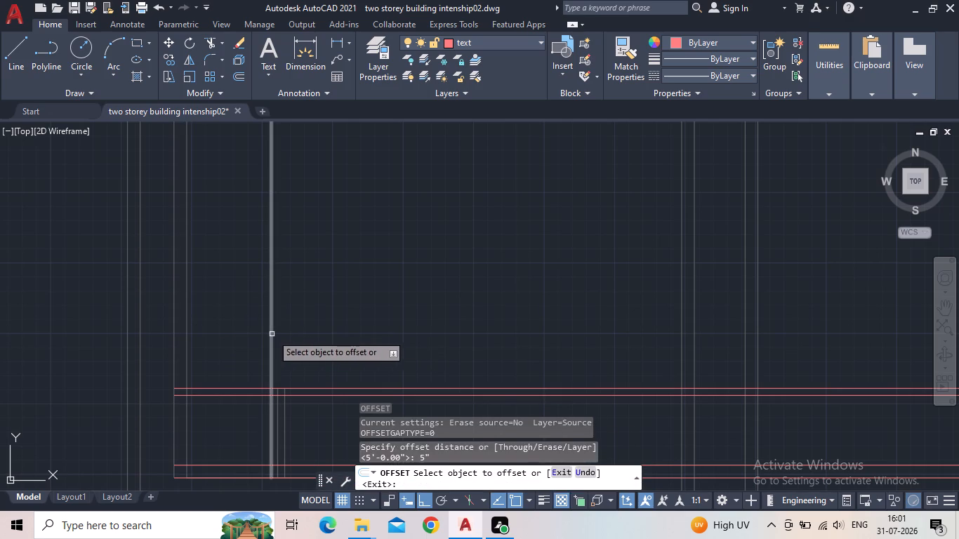
pyautogui.click(272, 333)
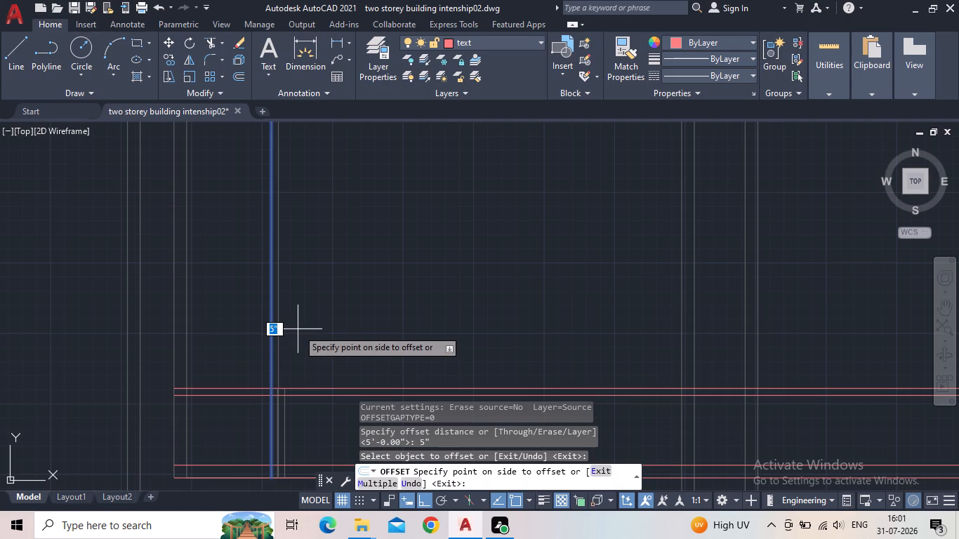
pyautogui.click(298, 329)
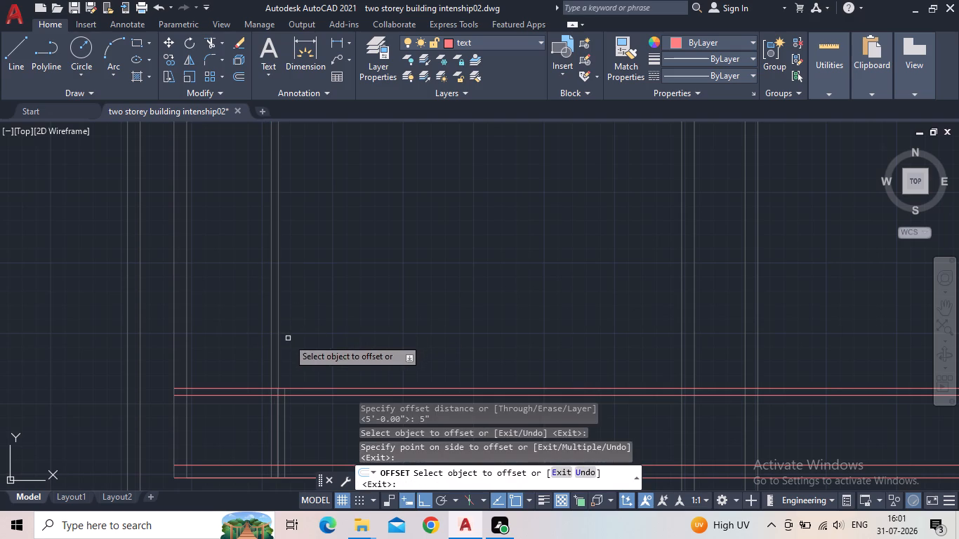
pyautogui.press('Escape')
# Trim all four vertical interior wall lines between the two horizontal walls and inside the lower horizontal wall.
pyautogui.write('TR')
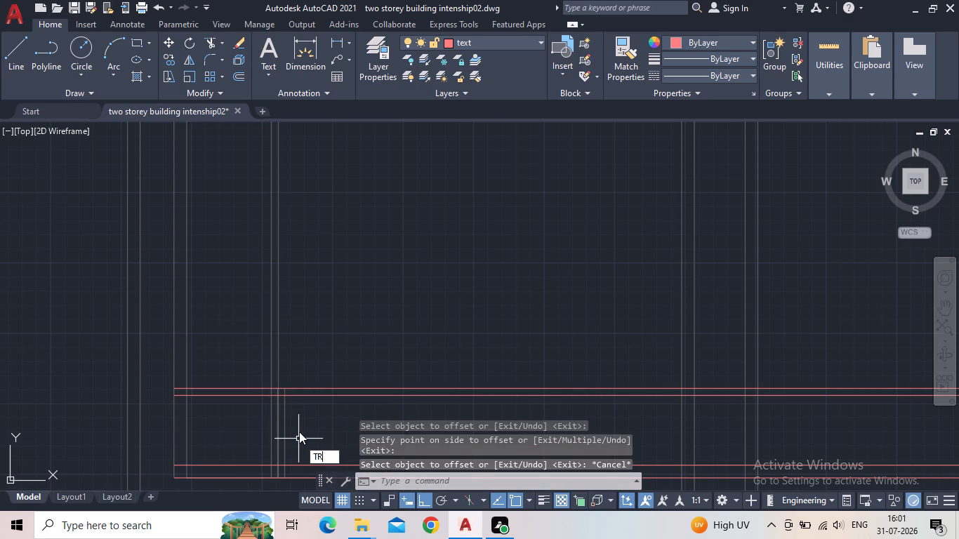
pyautogui.press('Return')
pyautogui.scroll(1, 295, 409)
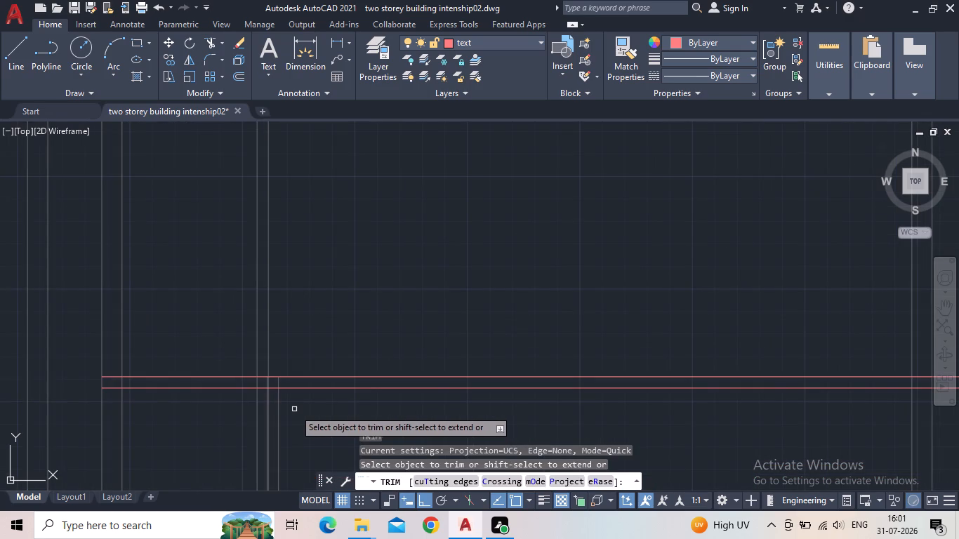
pyautogui.moveTo(293, 416); pyautogui.dragTo(356, 331, button='middle')
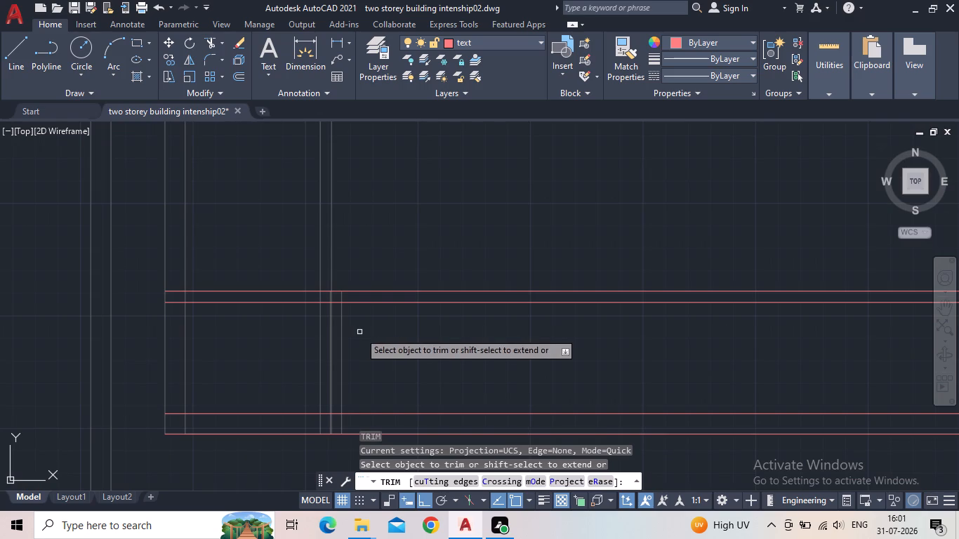
pyautogui.moveTo(360, 331); pyautogui.dragTo(338, 330)
pyautogui.moveTo(312, 329); pyautogui.dragTo(364, 332)
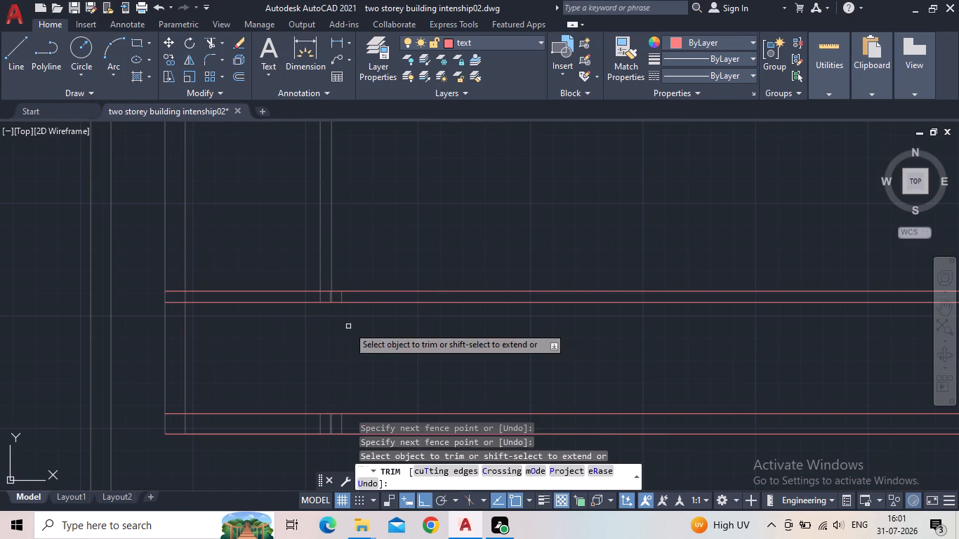
pyautogui.scroll(2, 340, 431)
pyautogui.moveTo(357, 417); pyautogui.dragTo(255, 411)
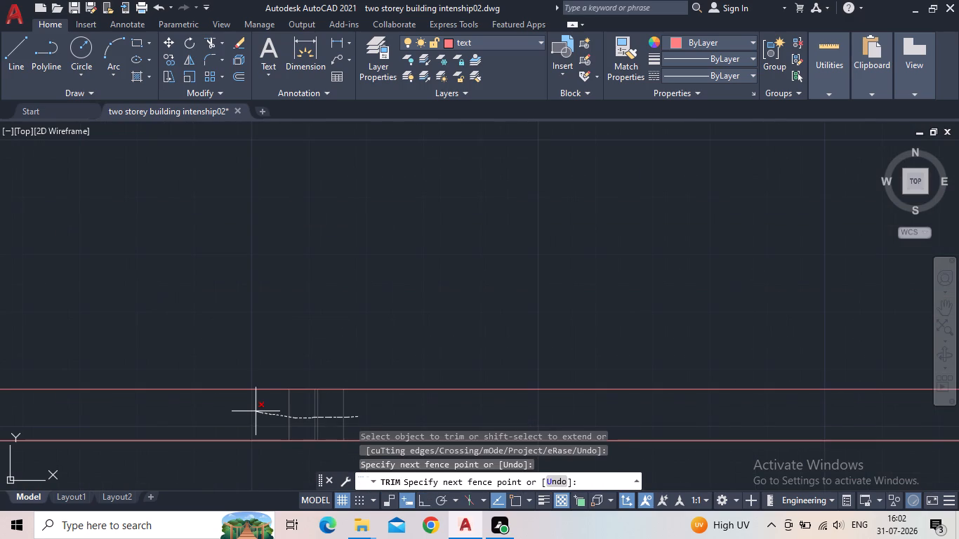
pyautogui.moveTo(255, 411); pyautogui.dragTo(256, 411)
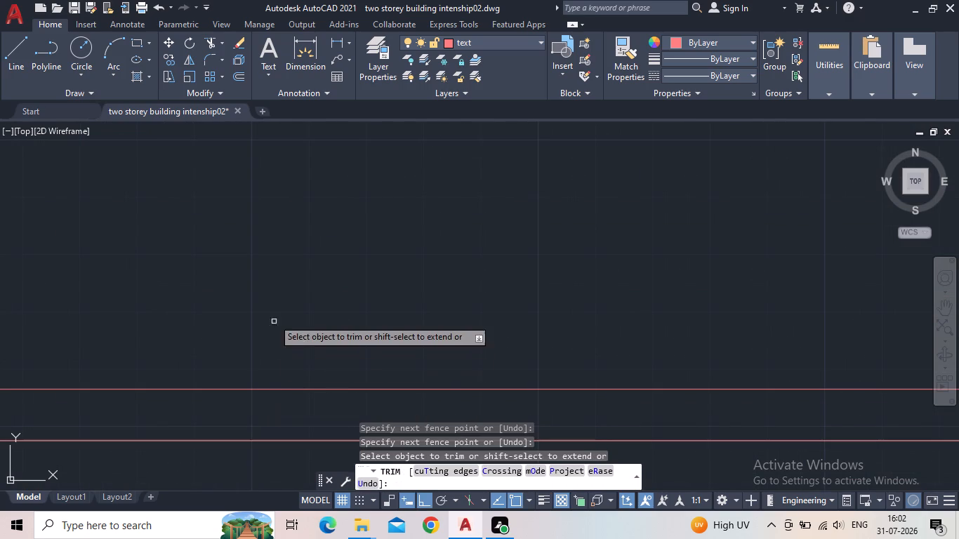
# Trim away the two leftover stubs of the old interior wall lines inside the upper horizontal wall.
pyautogui.scroll(-2, 272, 307)
pyautogui.moveTo(258, 271); pyautogui.dragTo(289, 391, button='middle')
pyautogui.scroll(5, 298, 358)
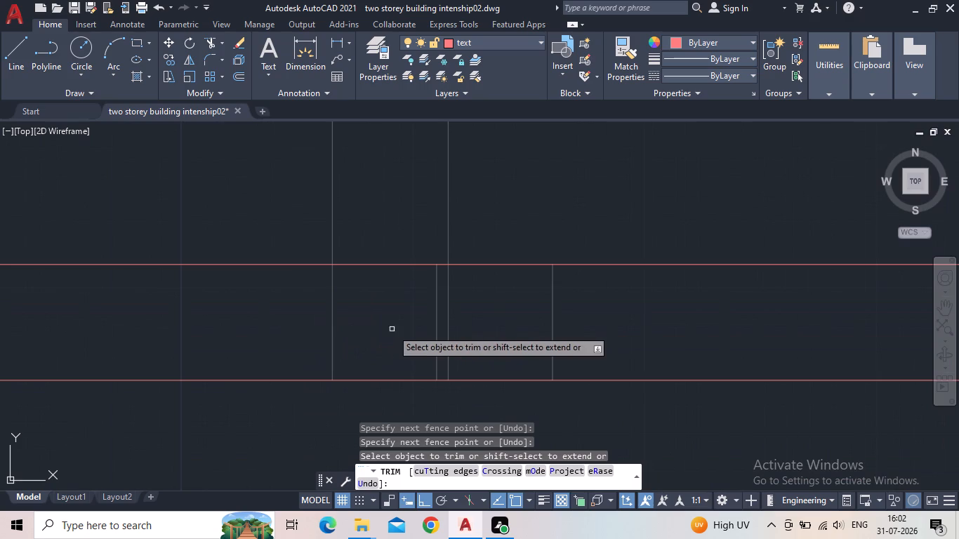
pyautogui.click(434, 322)
pyautogui.click(438, 322)
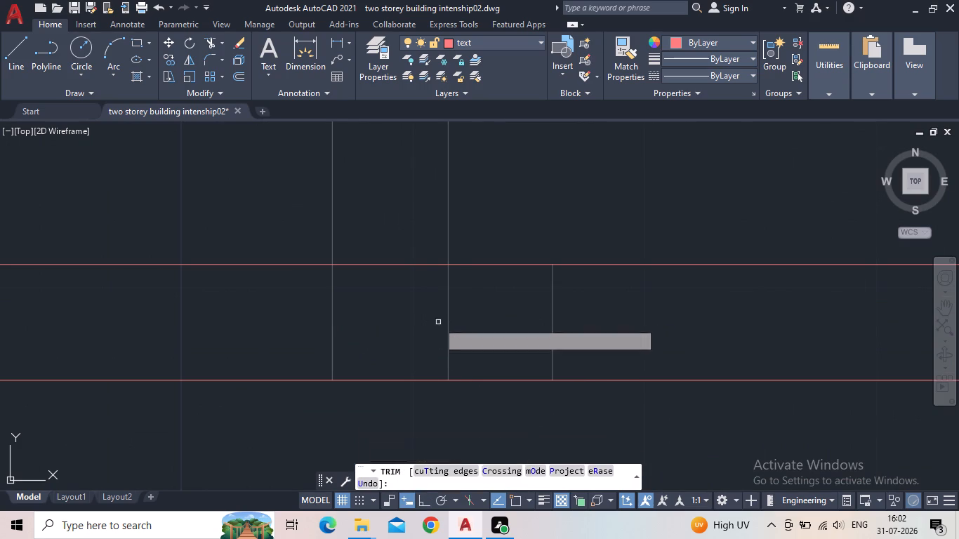
pyautogui.click(550, 312)
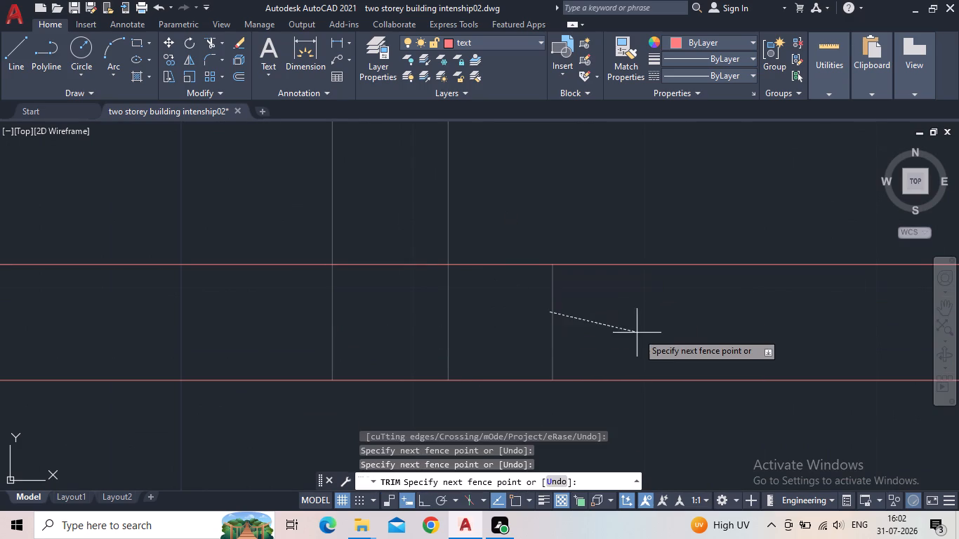
pyautogui.click(604, 328)
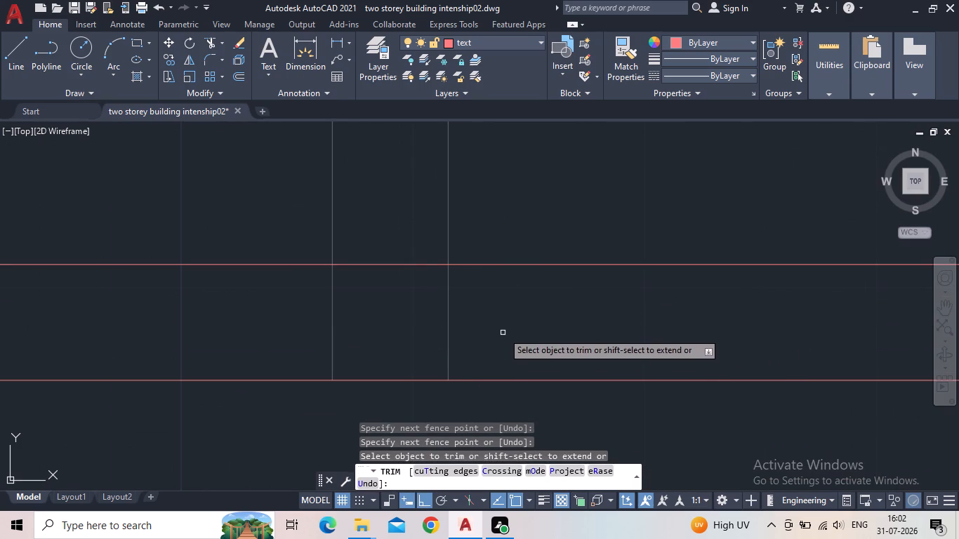
pyautogui.press('Escape')
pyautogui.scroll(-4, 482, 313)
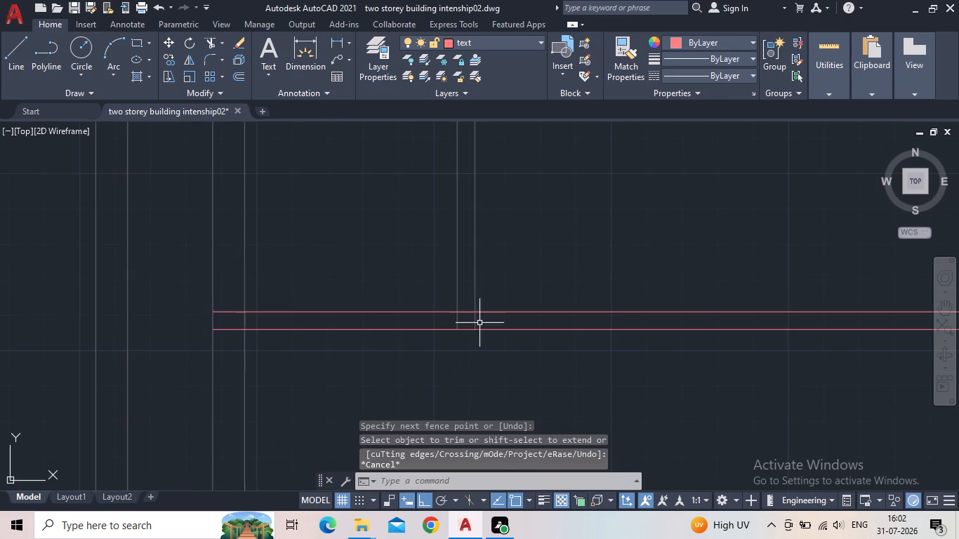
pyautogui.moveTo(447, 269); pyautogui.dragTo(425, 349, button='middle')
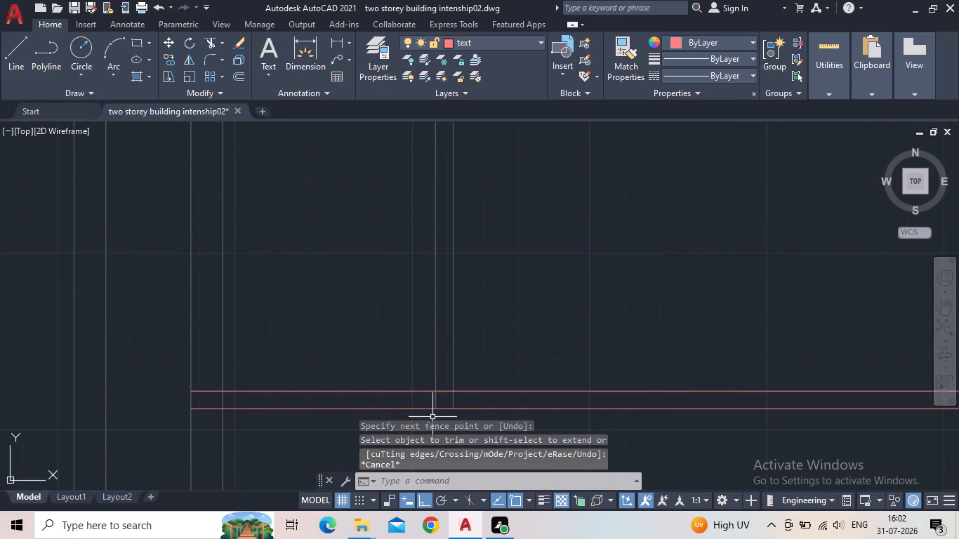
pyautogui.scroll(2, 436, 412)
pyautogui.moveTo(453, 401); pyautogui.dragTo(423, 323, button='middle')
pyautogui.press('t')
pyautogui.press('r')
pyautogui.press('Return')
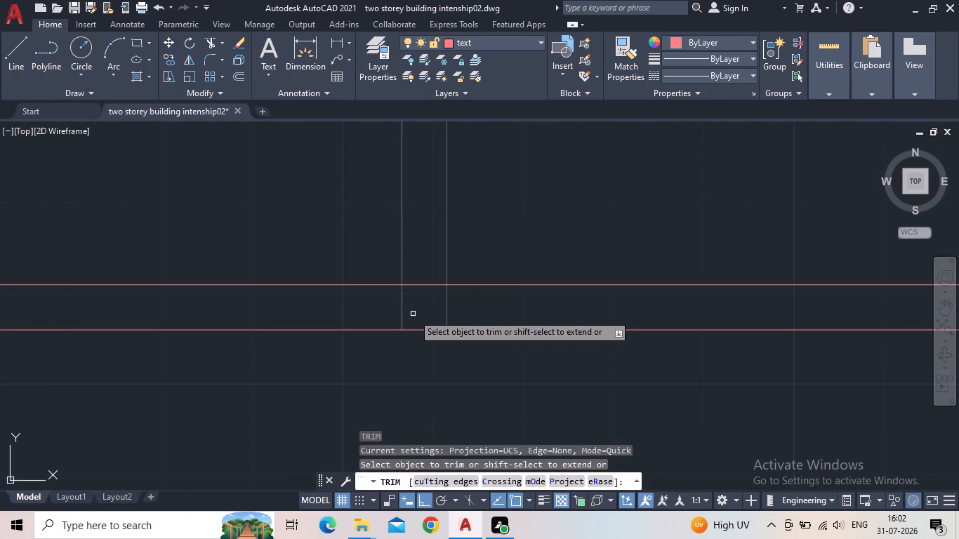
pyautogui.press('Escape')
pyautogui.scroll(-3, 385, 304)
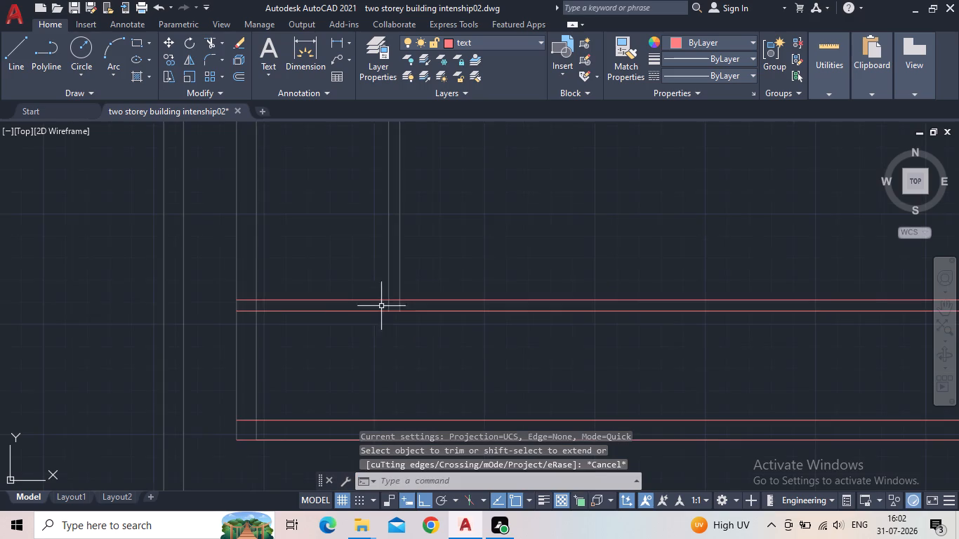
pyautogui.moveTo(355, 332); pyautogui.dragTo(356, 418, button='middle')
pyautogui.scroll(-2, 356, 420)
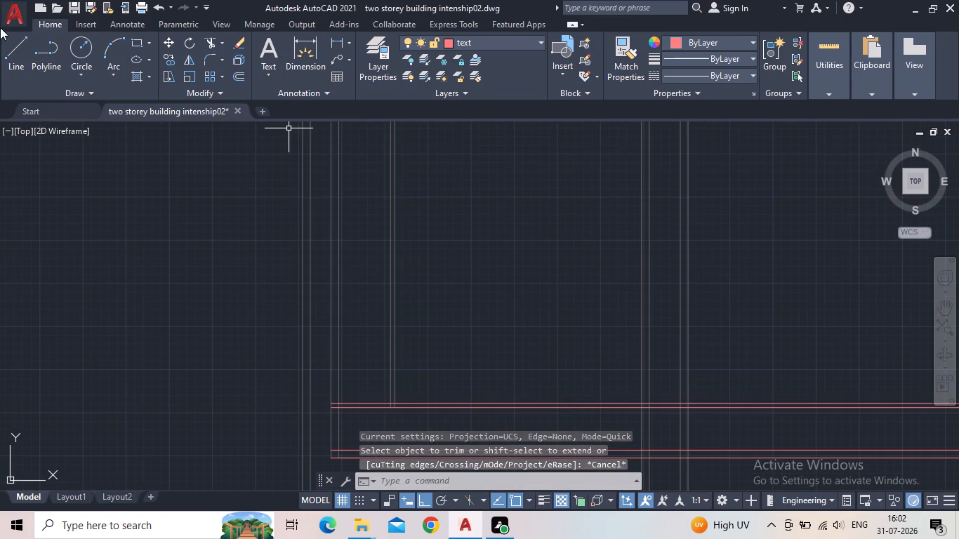
# Make the floor layer the current layer.
pyautogui.click(361, 70)
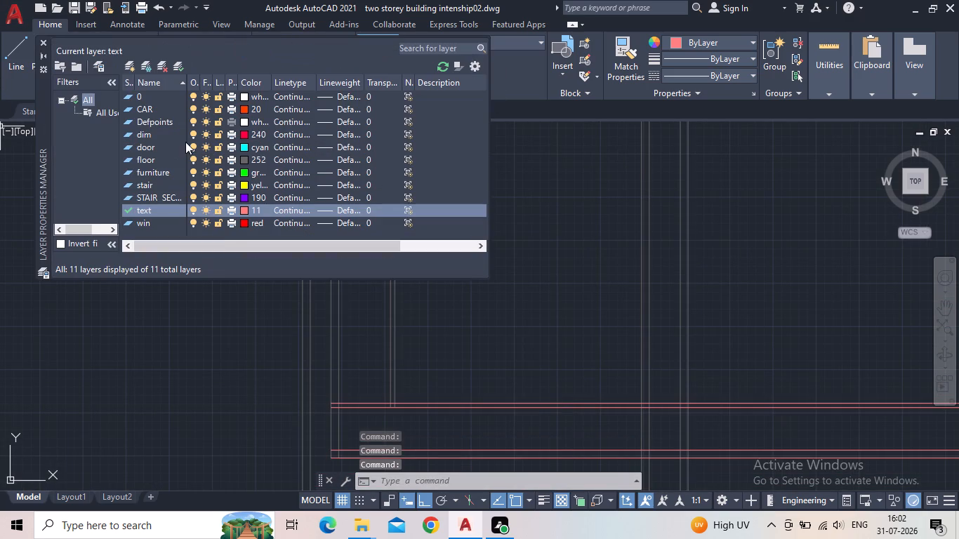
pyautogui.doubleClick(127, 159)
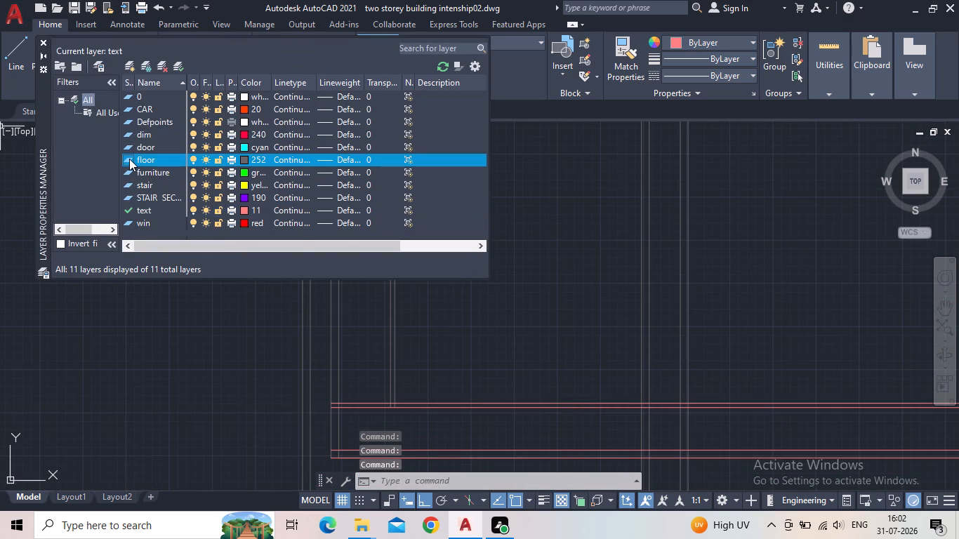
pyautogui.click(129, 159)
pyautogui.click(41, 39)
# Try to assign the pink horizontal wall lines to the floor layer, accepting colour 252 for that layer.
pyautogui.scroll(-2, 415, 321)
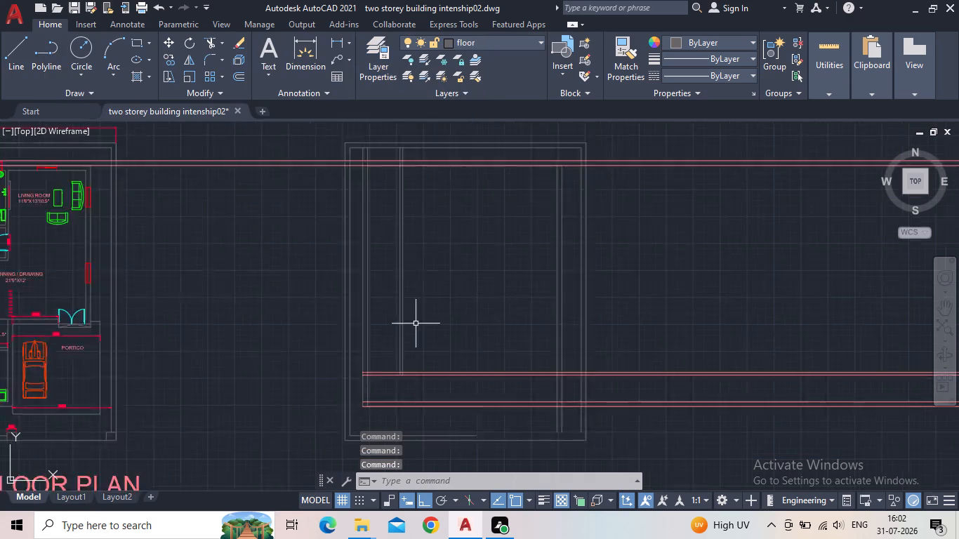
pyautogui.scroll(-1, 416, 324)
pyautogui.moveTo(427, 326); pyautogui.dragTo(312, 310, button='middle')
pyautogui.moveTo(584, 378); pyautogui.dragTo(575, 359)
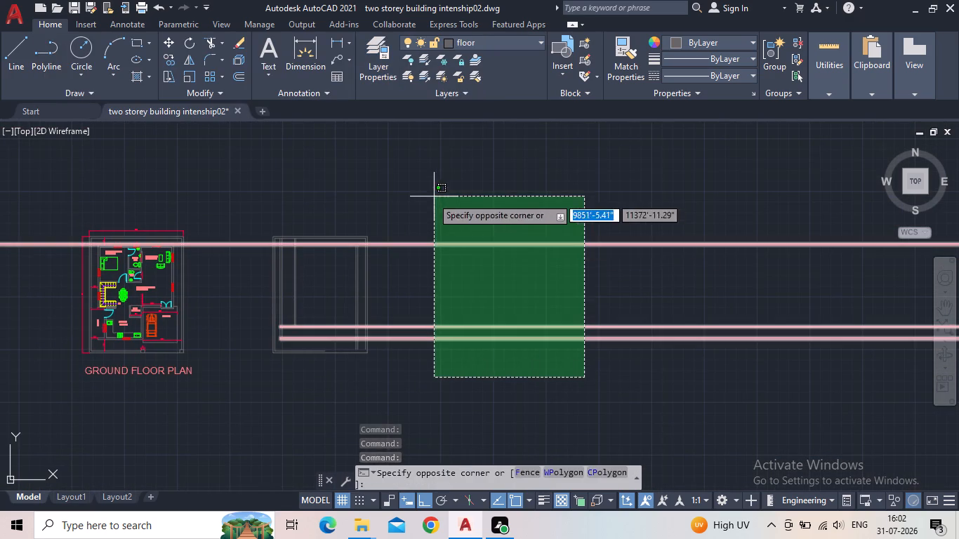
pyautogui.click(431, 199)
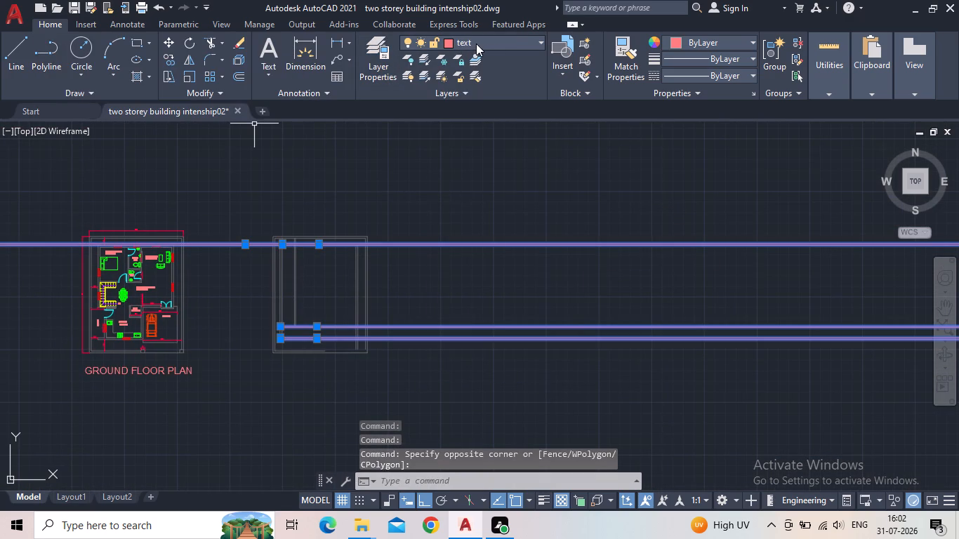
pyautogui.click(476, 44)
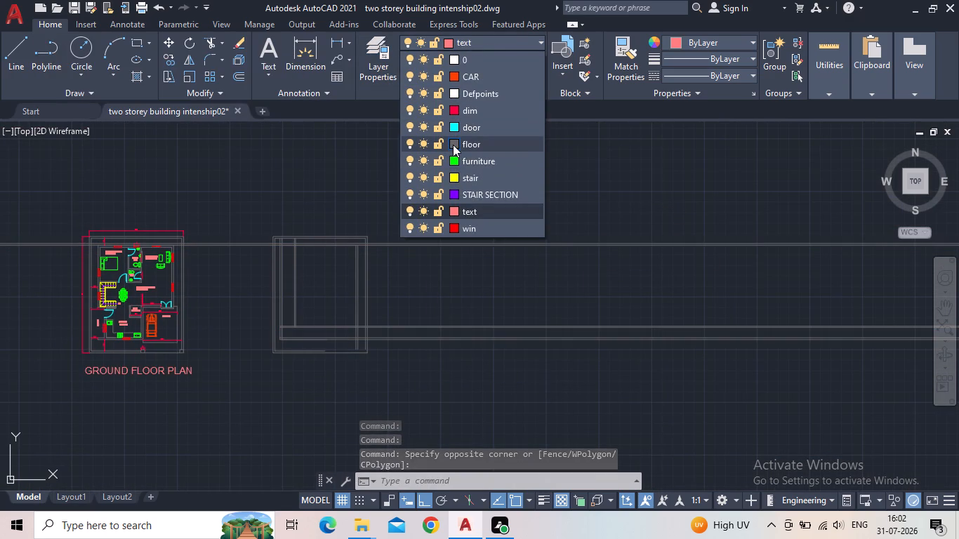
pyautogui.click(453, 145)
pyautogui.click(682, 371)
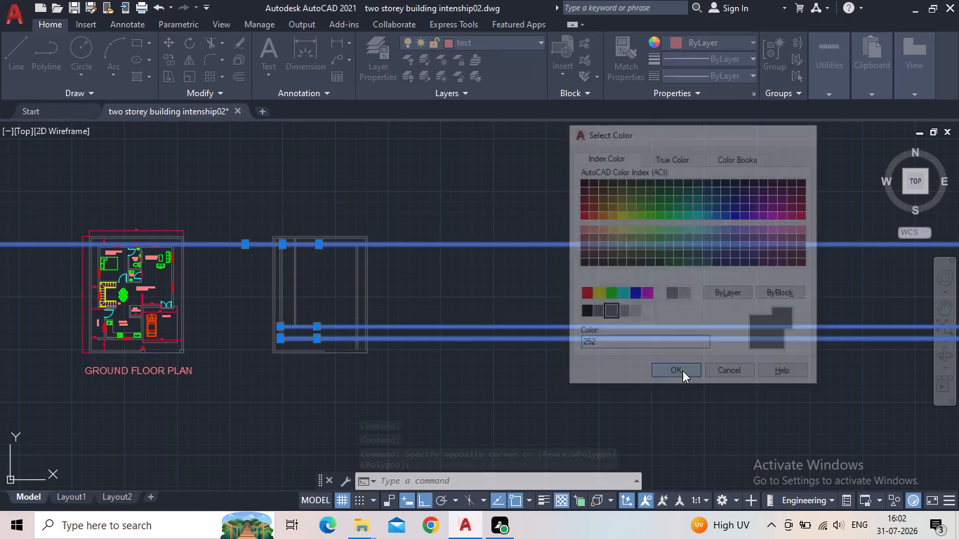
pyautogui.press('Escape')
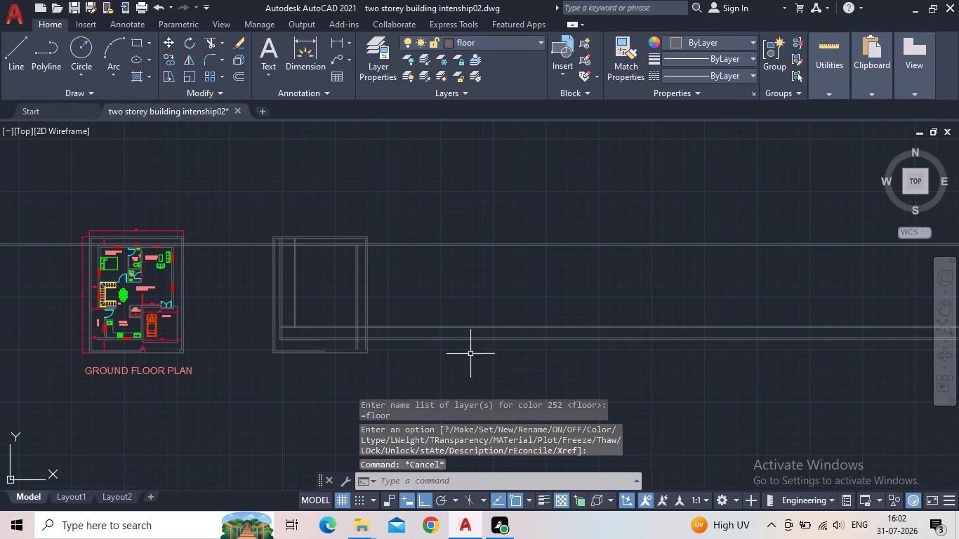
# Examine the second plan's lower left corner, where the lower horizontal interior wall meets the left wall and the vertical interior wall.
pyautogui.scroll(3, 323, 341)
pyautogui.moveTo(282, 383); pyautogui.dragTo(359, 370, button='middle')
pyautogui.scroll(1, 258, 314)
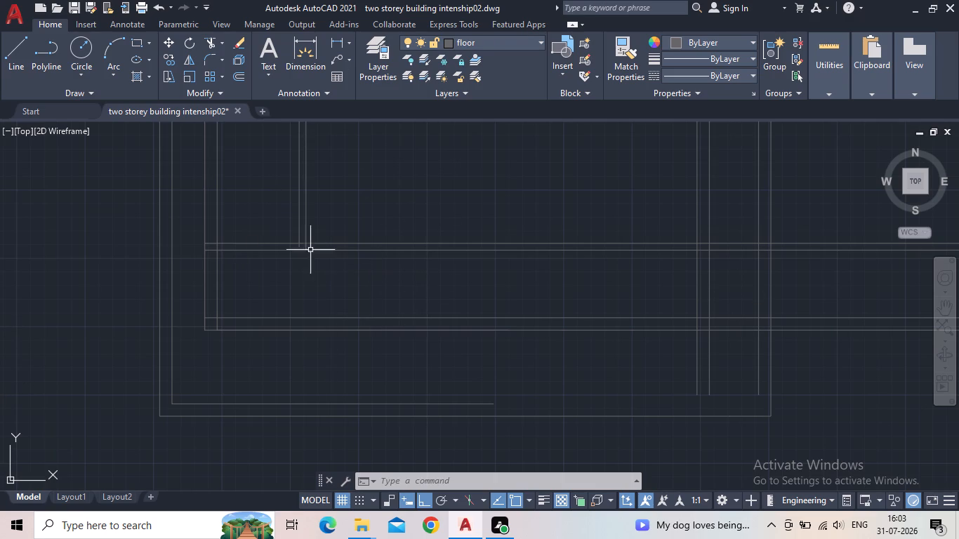
pyautogui.moveTo(285, 257); pyautogui.dragTo(286, 275, button='middle')
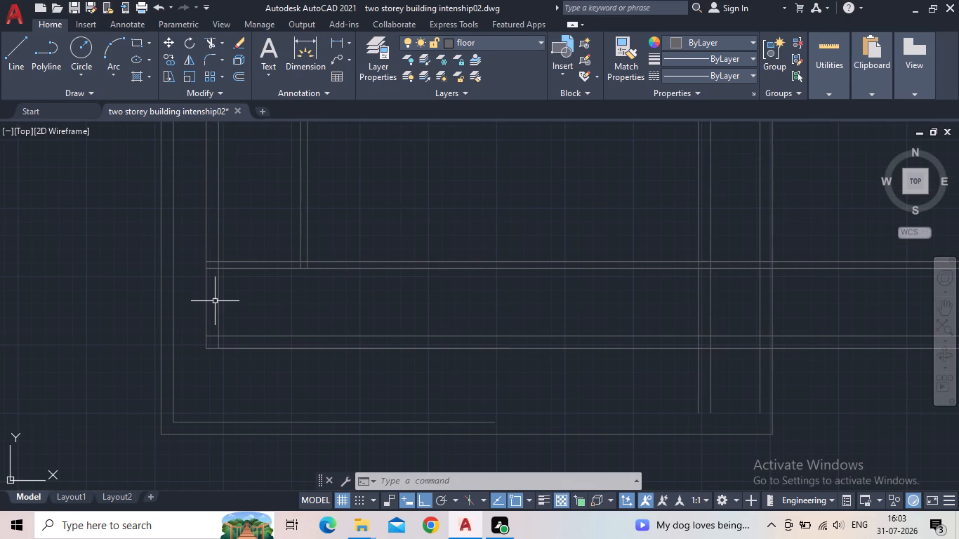
pyautogui.scroll(1, 183, 283)
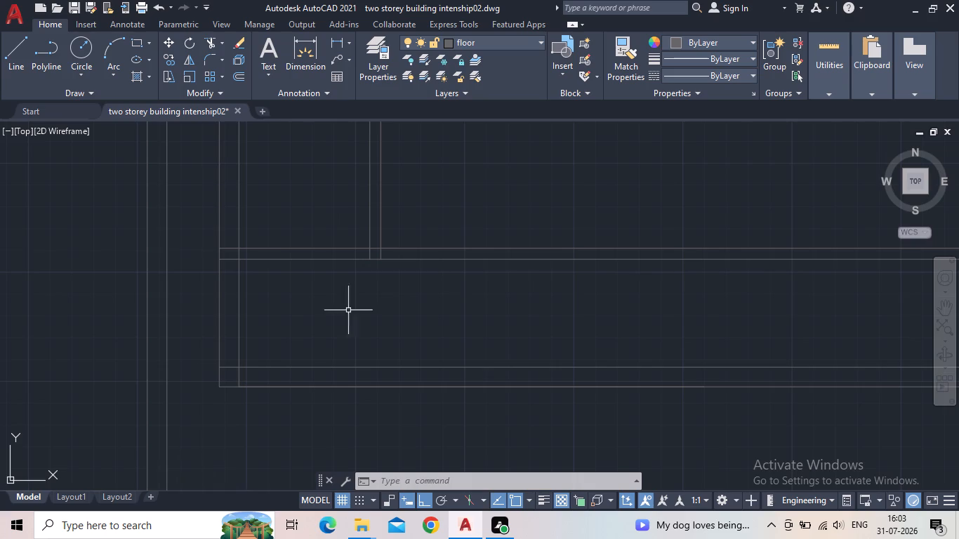
pyautogui.moveTo(398, 290); pyautogui.dragTo(309, 394, button='middle')
pyautogui.scroll(-2, 307, 393)
pyautogui.scroll(1, 258, 407)
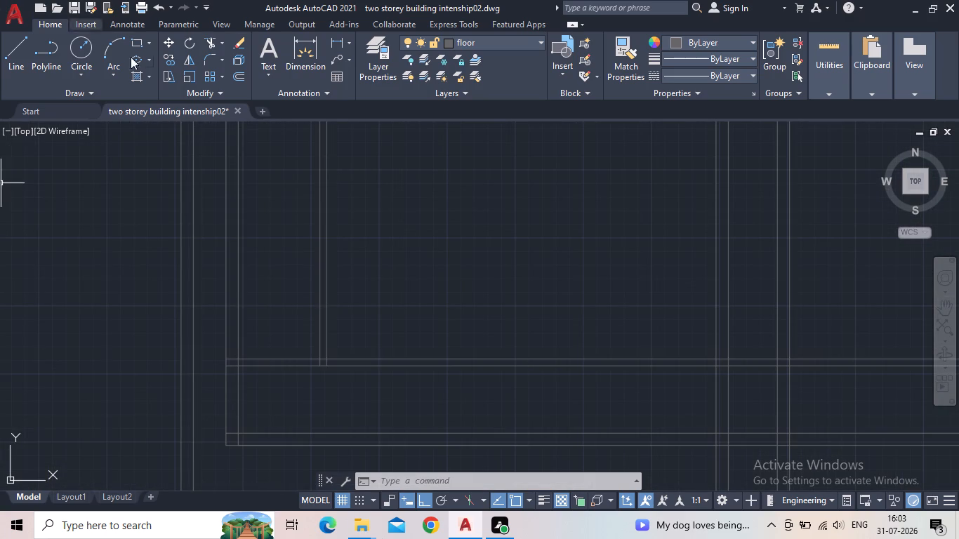
pyautogui.moveTo(272, 298); pyautogui.dragTo(209, 307, button='middle')
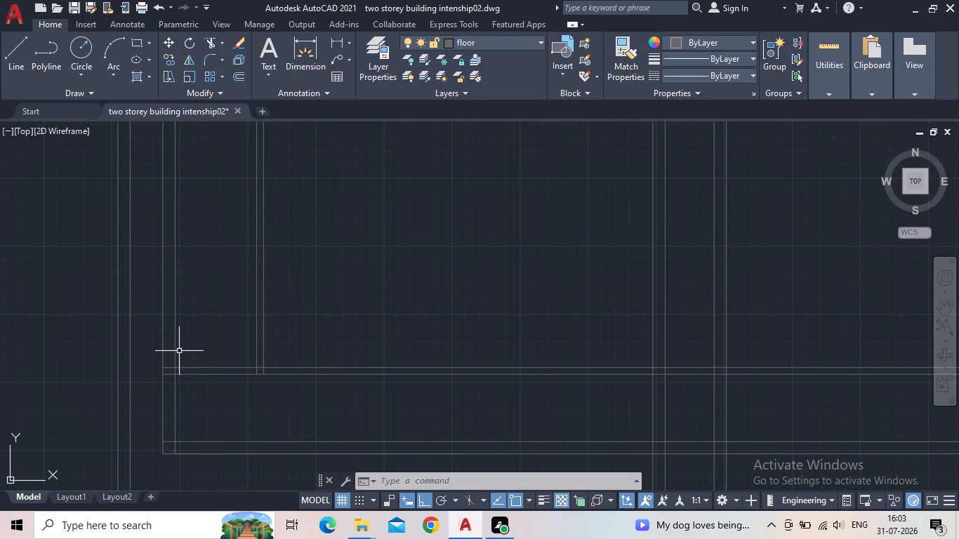
pyautogui.scroll(2, 194, 394)
pyautogui.moveTo(193, 396); pyautogui.dragTo(226, 238, button='middle')
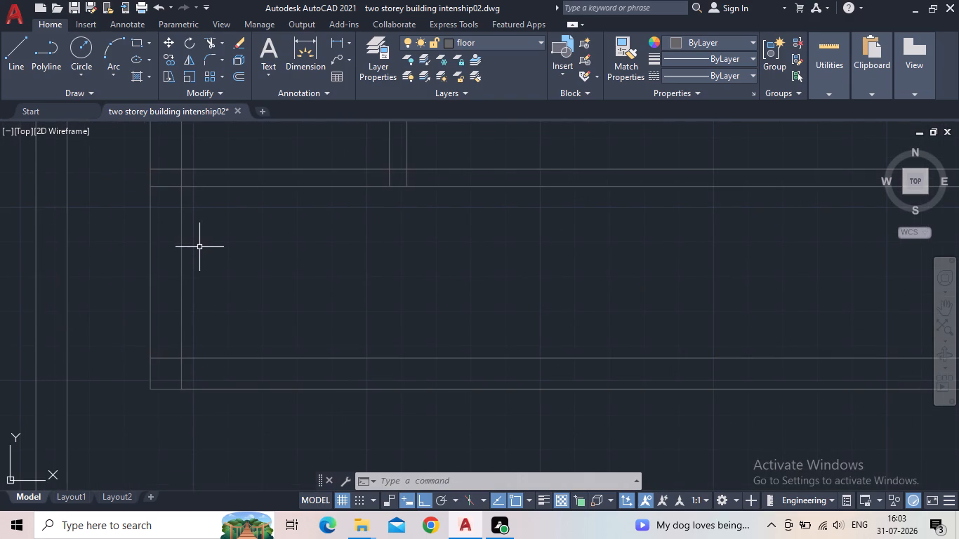
pyautogui.moveTo(256, 213); pyautogui.dragTo(213, 359, button='middle')
pyautogui.scroll(-1, 221, 351)
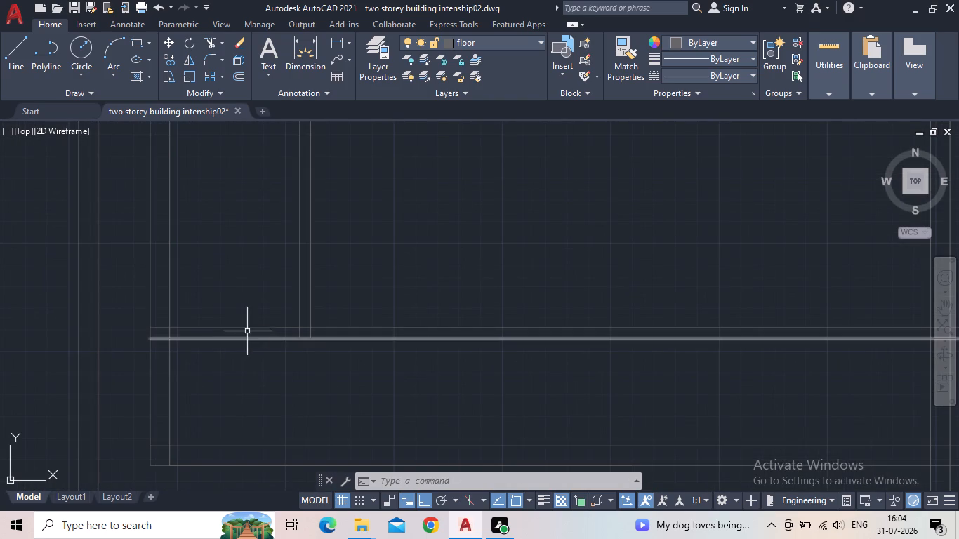
pyautogui.moveTo(251, 276); pyautogui.dragTo(235, 352, button='middle')
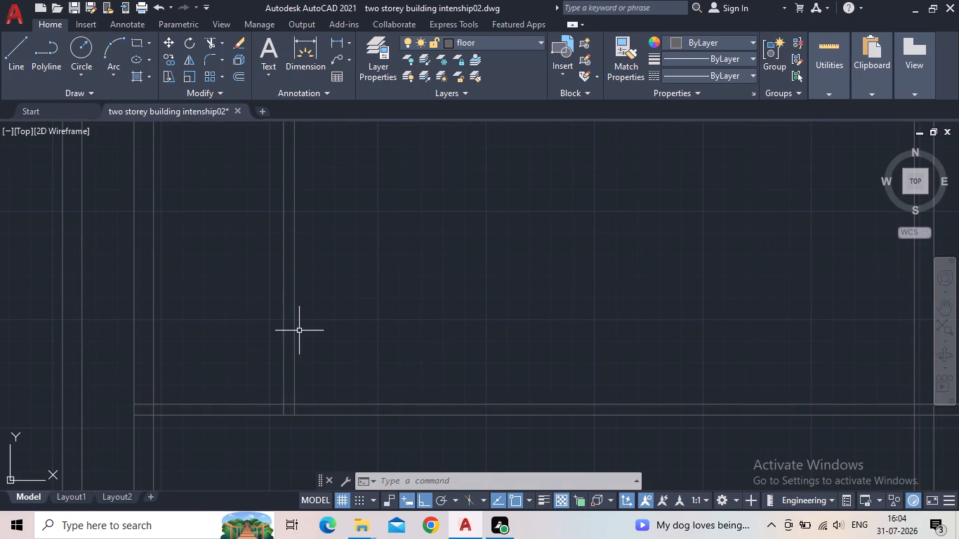
# Offset the upper line of the lower horizontal interior wall 7'6" upward.
pyautogui.press('o')
pyautogui.press('Return')
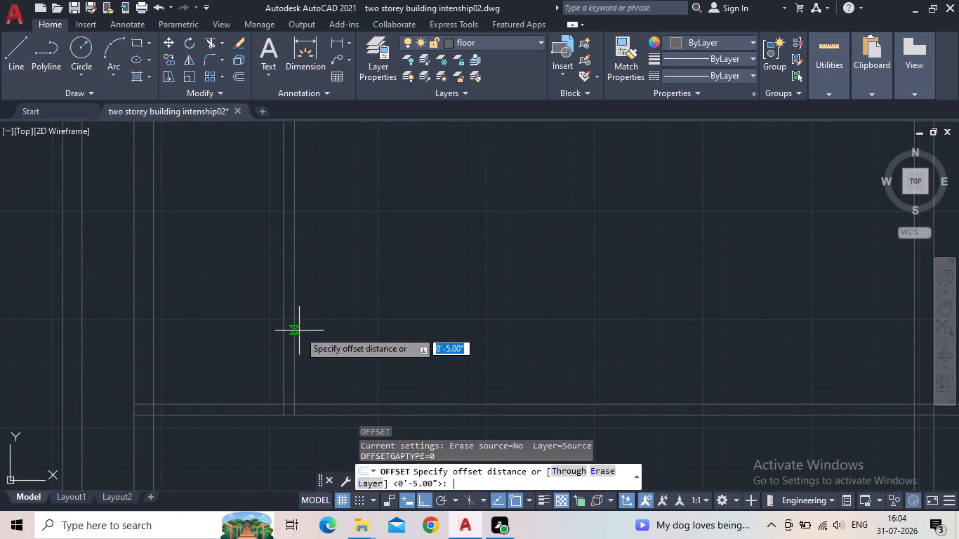
pyautogui.write('7\'6"')
pyautogui.press('Return')
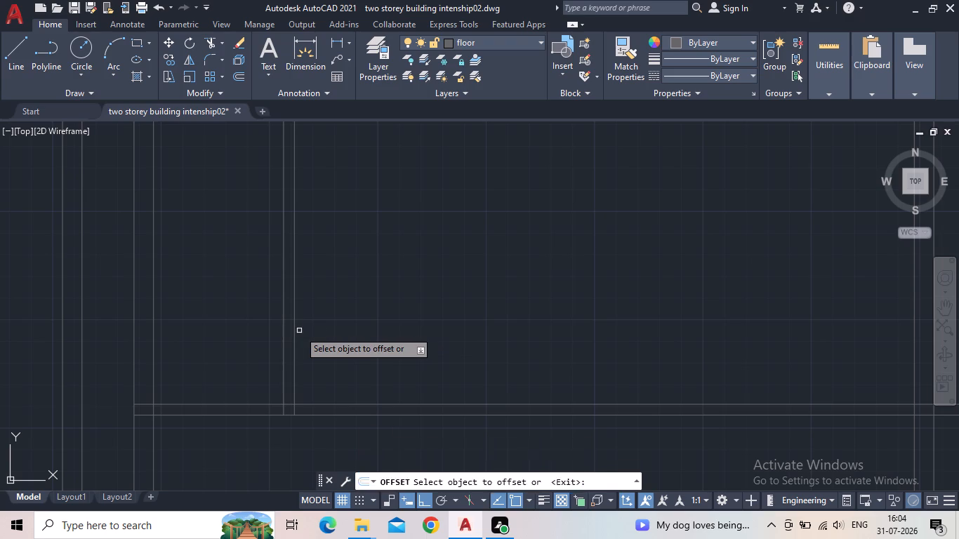
pyautogui.click(199, 406)
pyautogui.click(191, 287)
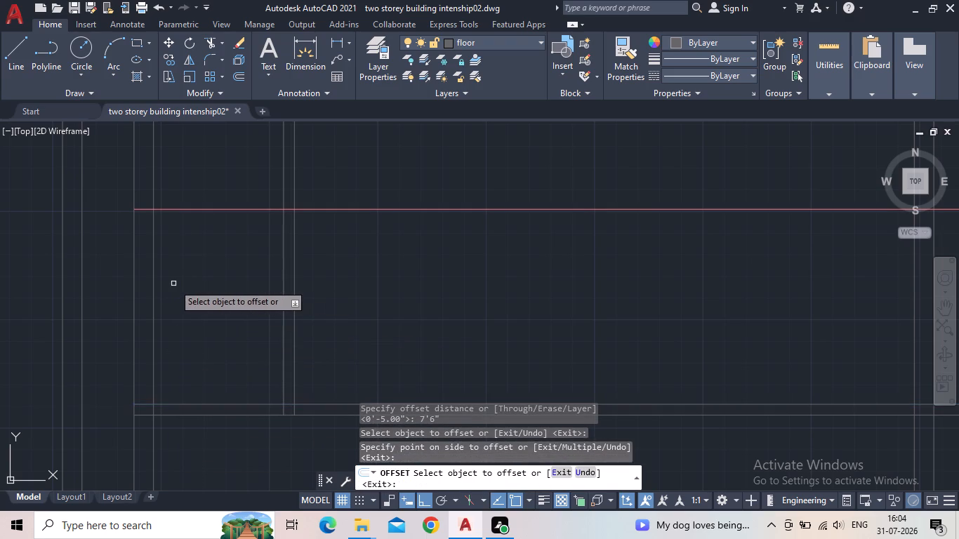
pyautogui.press('Escape')
# Move the new horizontal offset line from the text layer to the floor layer.
pyautogui.moveTo(223, 272); pyautogui.dragTo(157, 389, button='middle')
pyautogui.scroll(-2, 154, 382)
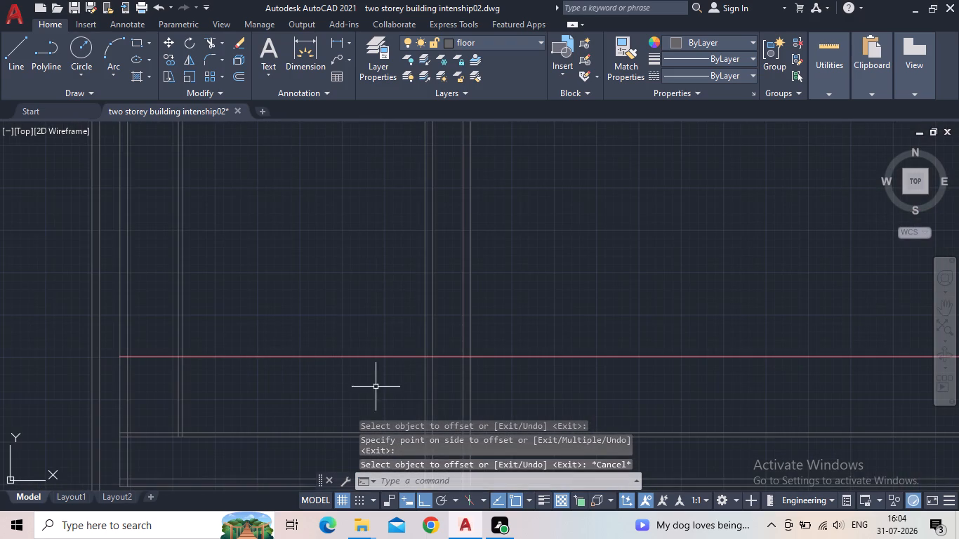
pyautogui.moveTo(366, 382); pyautogui.dragTo(334, 362)
pyautogui.click(311, 332)
pyautogui.click(468, 41)
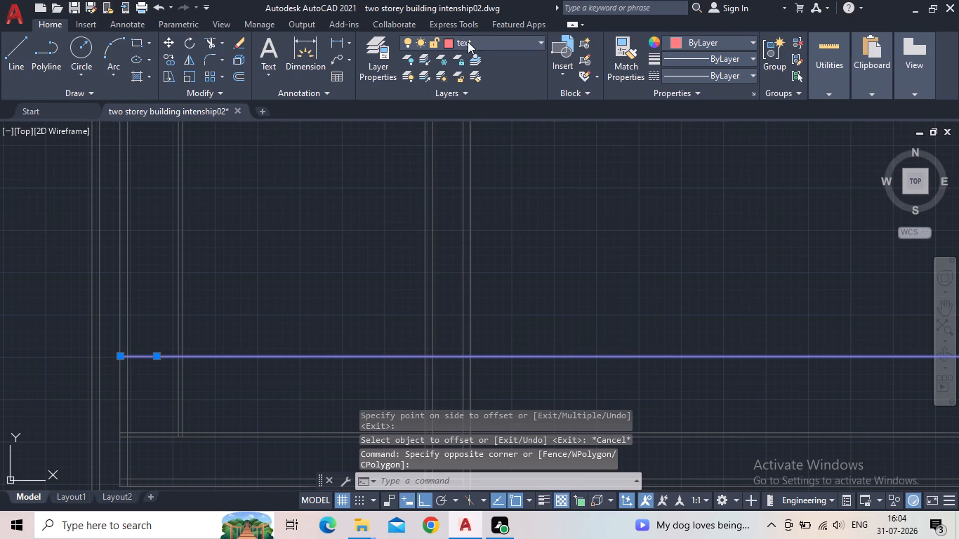
pyautogui.click(464, 143)
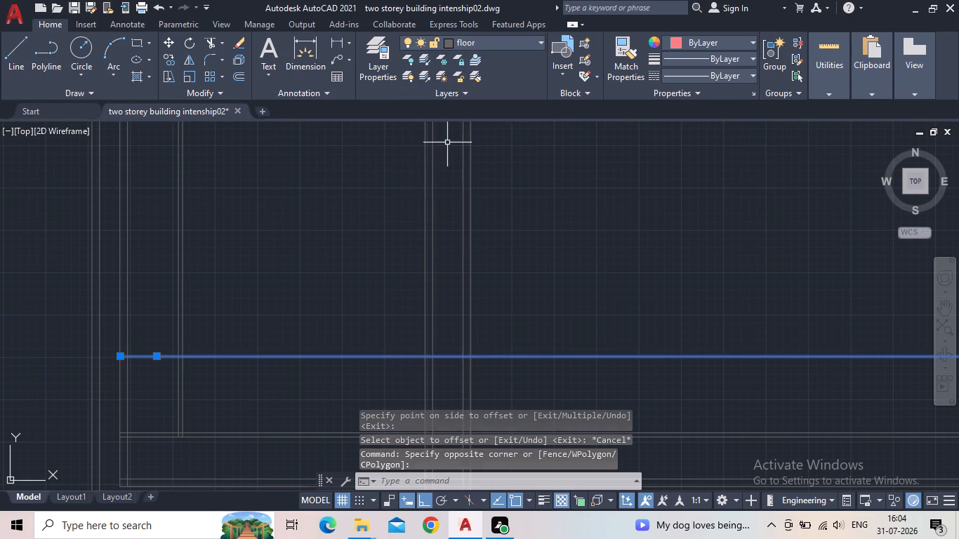
pyautogui.press('Escape')
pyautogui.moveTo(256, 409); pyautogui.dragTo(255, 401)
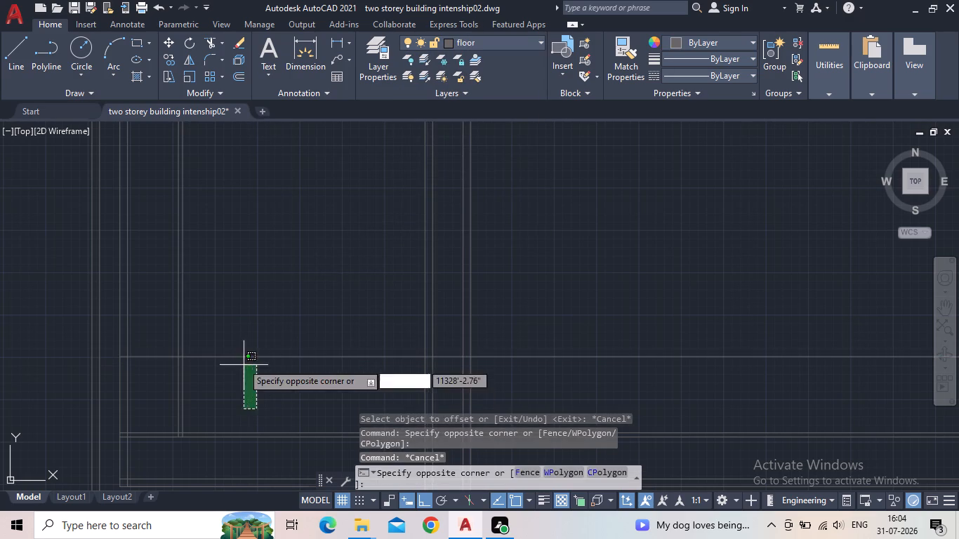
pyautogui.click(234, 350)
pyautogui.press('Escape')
# Offset the new horizontal interior wall line 5" upward to form the wall's second face.
pyautogui.press('o')
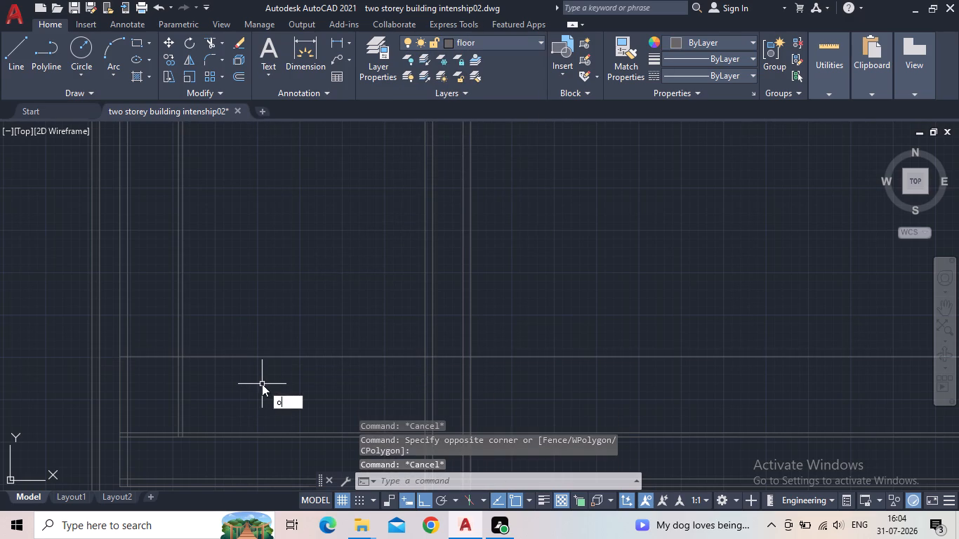
pyautogui.press('Return')
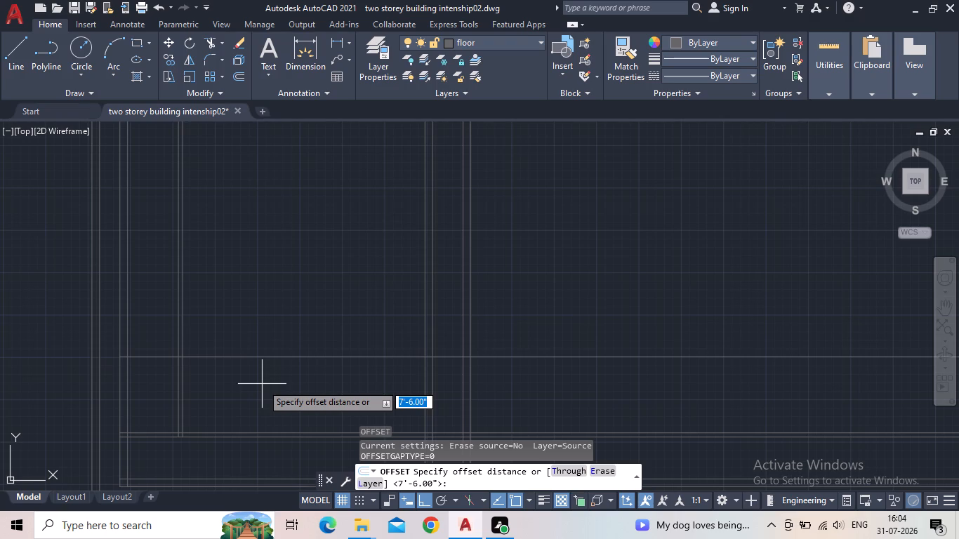
pyautogui.write('5"')
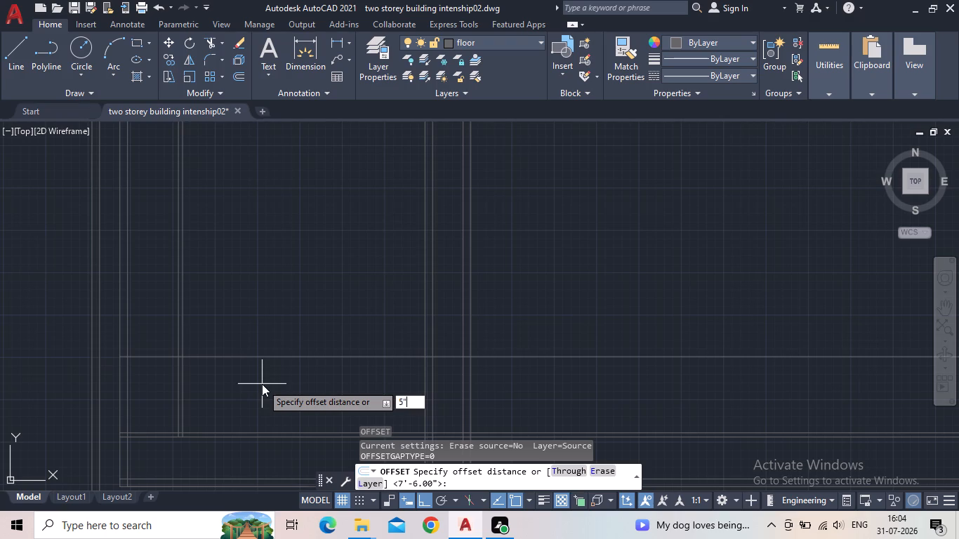
pyautogui.press('Return')
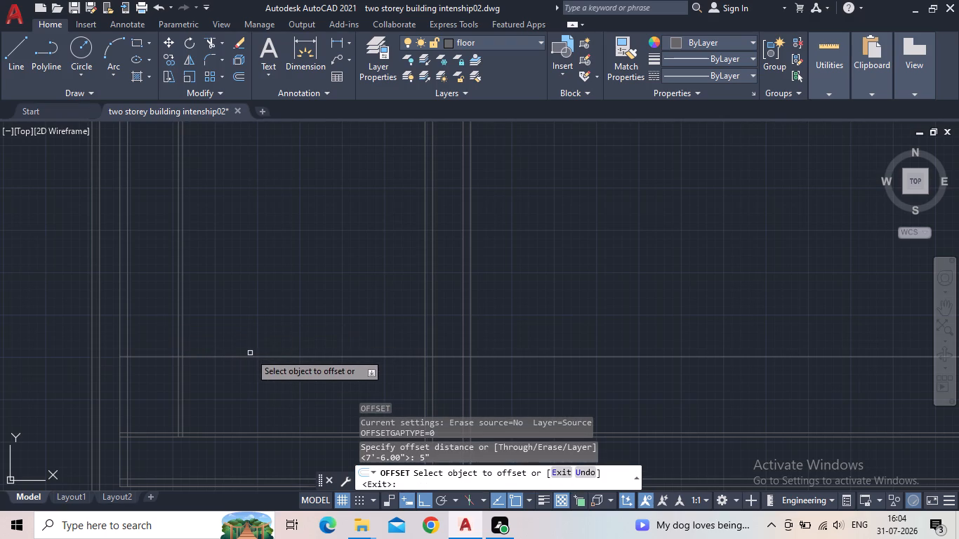
pyautogui.click(225, 359)
pyautogui.click(238, 332)
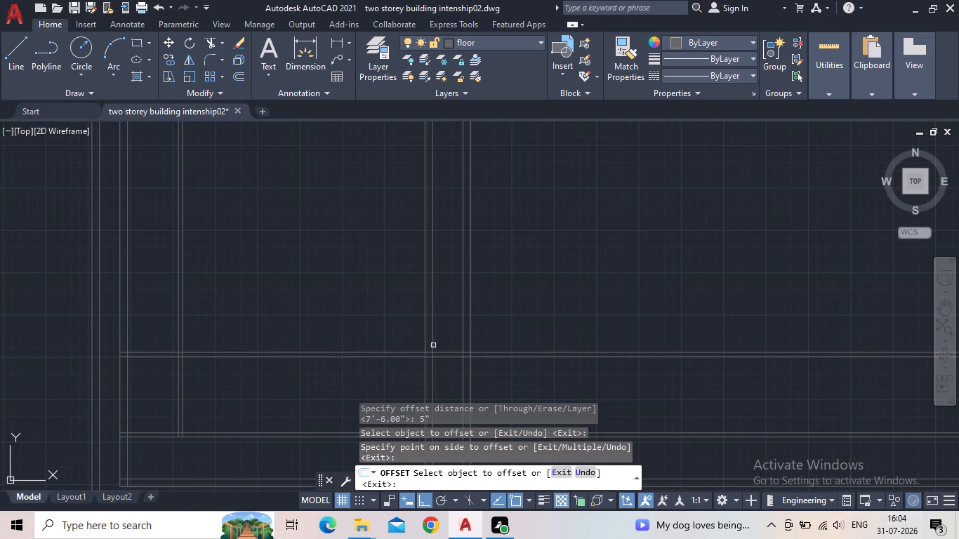
pyautogui.scroll(2, 256, 347)
pyautogui.moveTo(280, 401); pyautogui.dragTo(263, 308, button='middle')
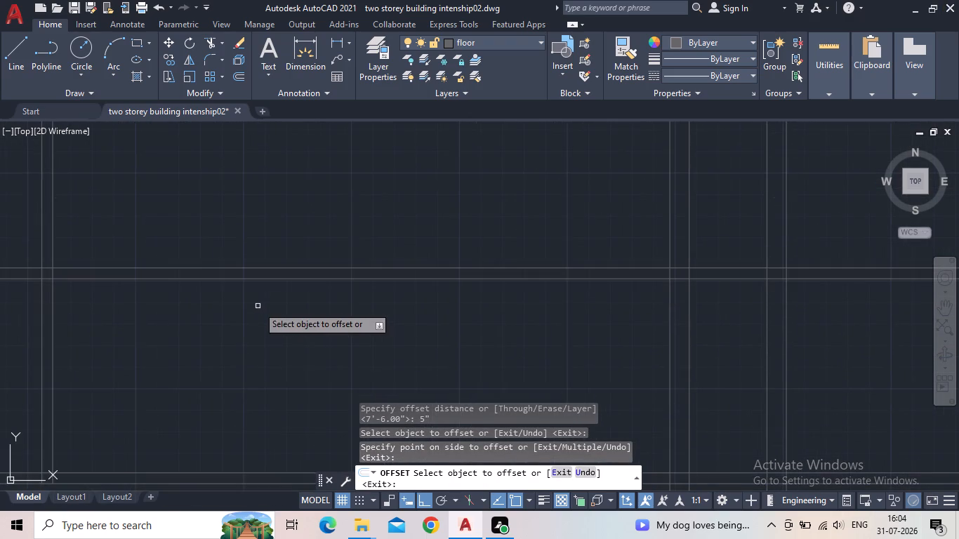
pyautogui.scroll(-1, 252, 308)
pyautogui.press('Escape')
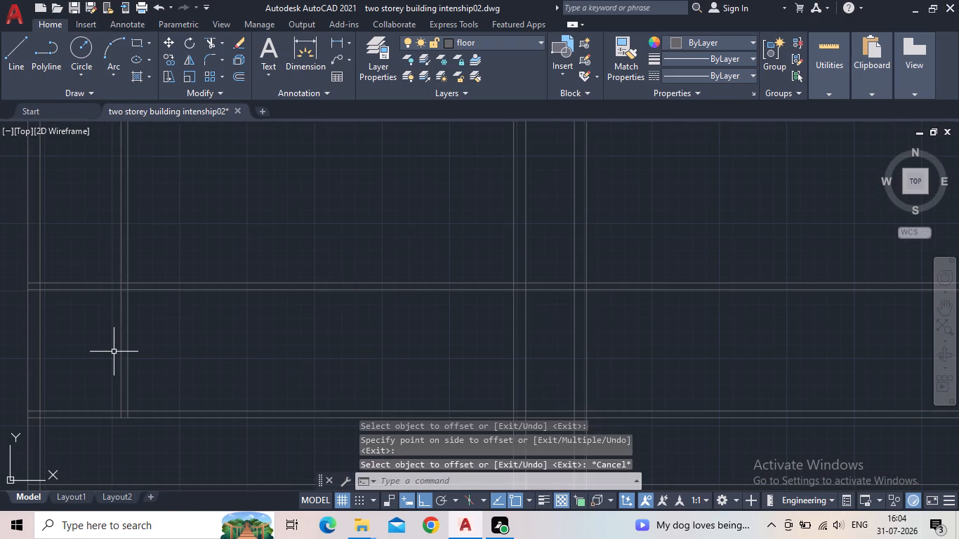
# Trim the ends of the new upper horizontal interior wall lines that cross the left outer wall's thickness.
pyautogui.write('tr')
pyautogui.press('space')
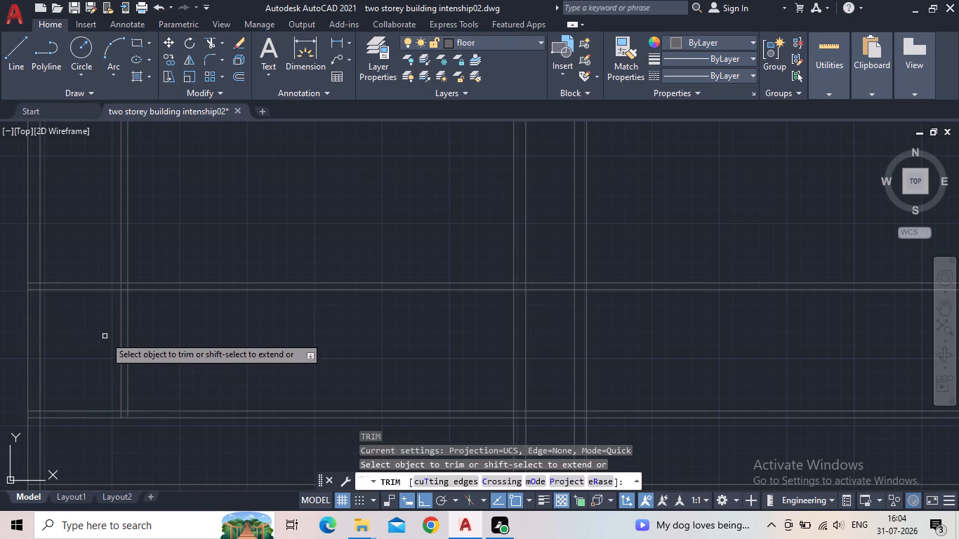
pyautogui.moveTo(108, 337); pyautogui.dragTo(202, 332, button='middle')
pyautogui.scroll(2, 111, 294)
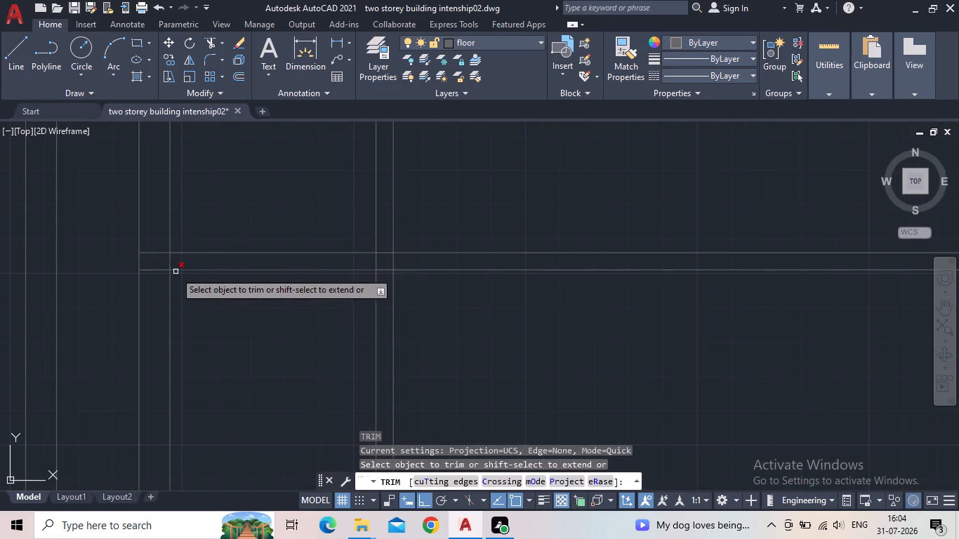
pyautogui.click(154, 280)
pyautogui.click(155, 244)
pyautogui.moveTo(291, 321); pyautogui.dragTo(290, 322, button='middle')
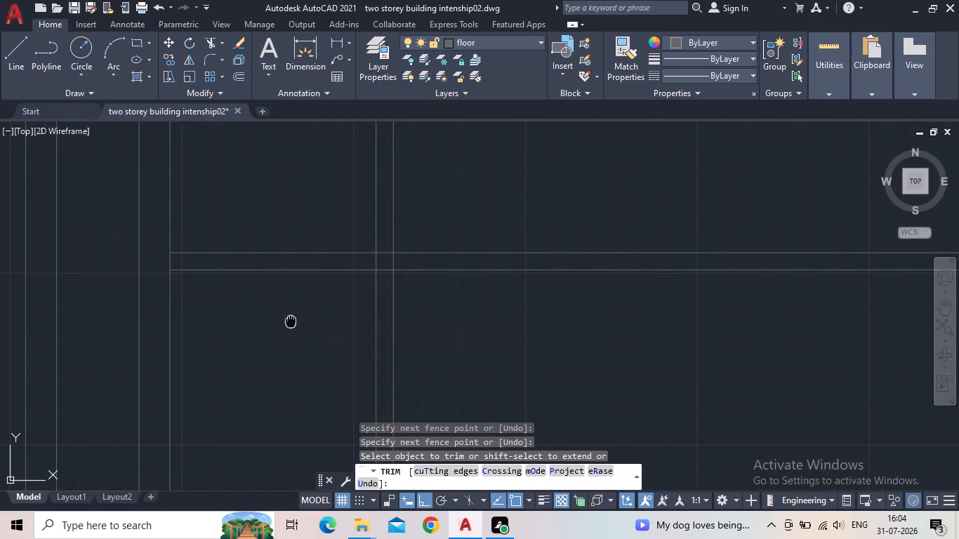
# Trim the lower horizontal interior wall lines between the left vertical interior wall and the central vertical wall.
pyautogui.moveTo(290, 322); pyautogui.dragTo(248, 335, button='middle')
pyautogui.scroll(-1, 246, 335)
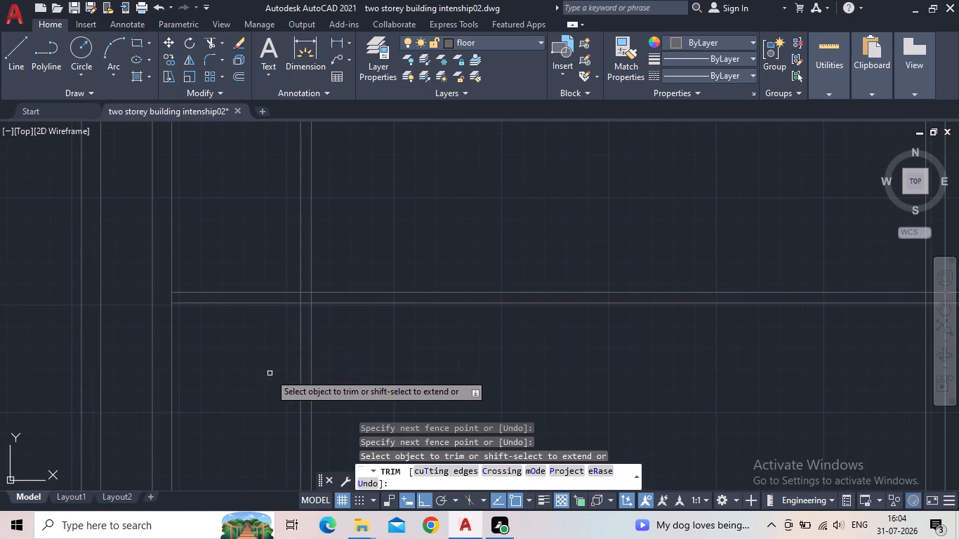
pyautogui.moveTo(266, 374); pyautogui.dragTo(233, 194, button='middle')
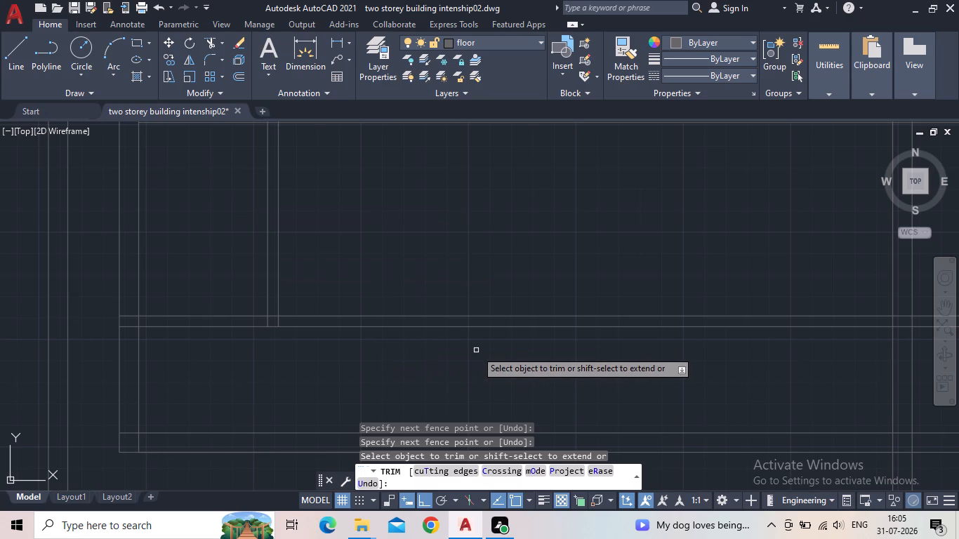
pyautogui.moveTo(474, 355); pyautogui.dragTo(468, 349)
pyautogui.click(417, 280)
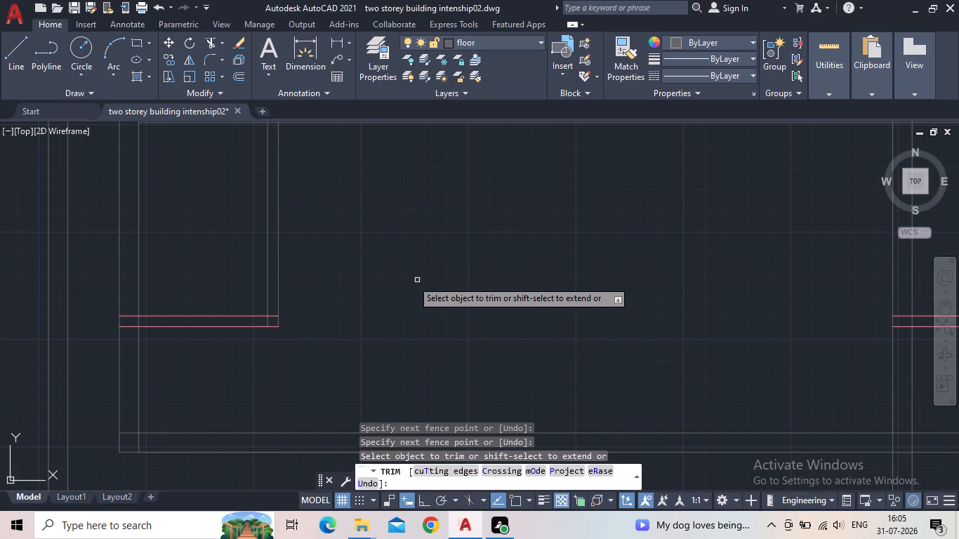
pyautogui.scroll(-2, 430, 306)
pyautogui.moveTo(444, 310); pyautogui.dragTo(317, 336, button='middle')
pyautogui.press('Escape')
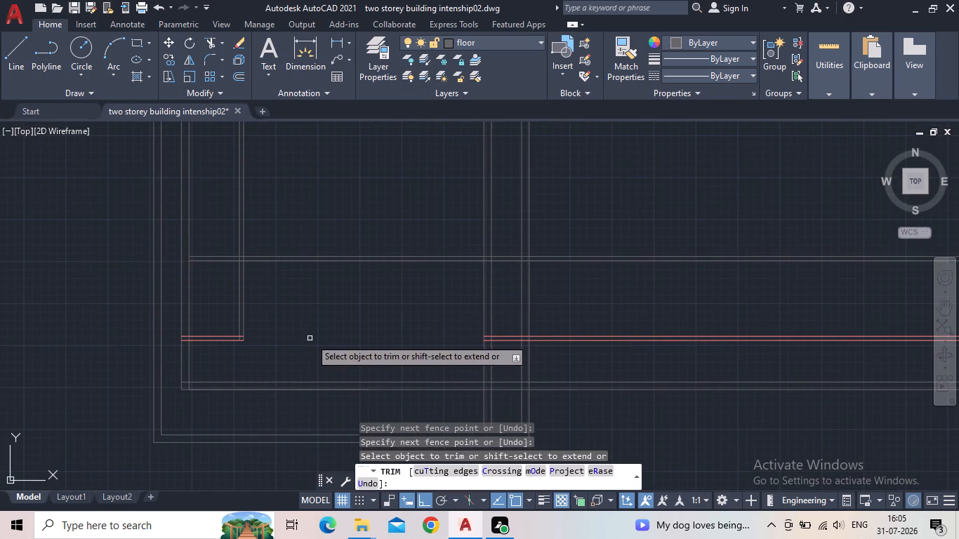
# Delete the remaining lower horizontal interior wall lines extending right from the central vertical wall.
pyautogui.click(616, 348)
pyautogui.click(593, 315)
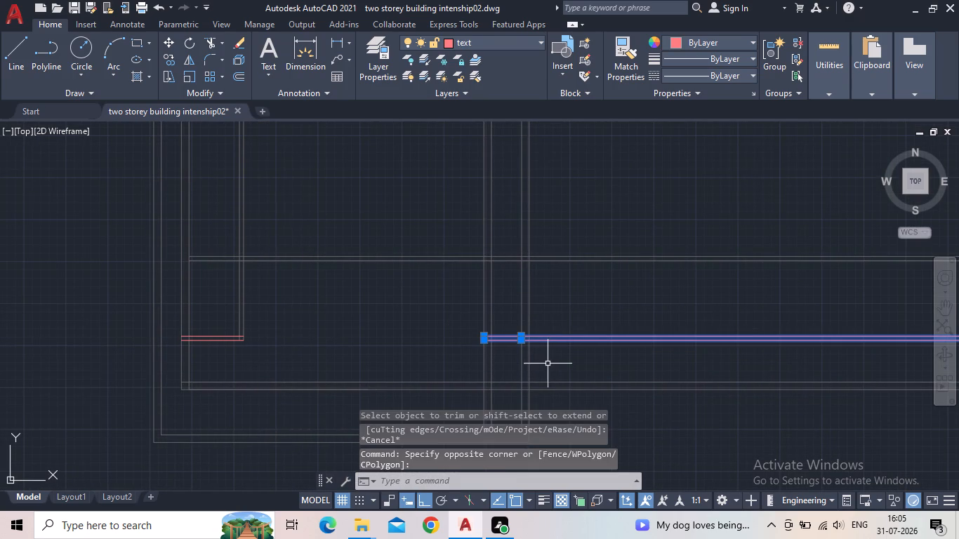
pyautogui.press('Delete')
# Move the short lower horizontal wall lines beside the left outer wall from the text layer to the floor layer, keeping color 252.
pyautogui.click(233, 359)
pyautogui.click(204, 329)
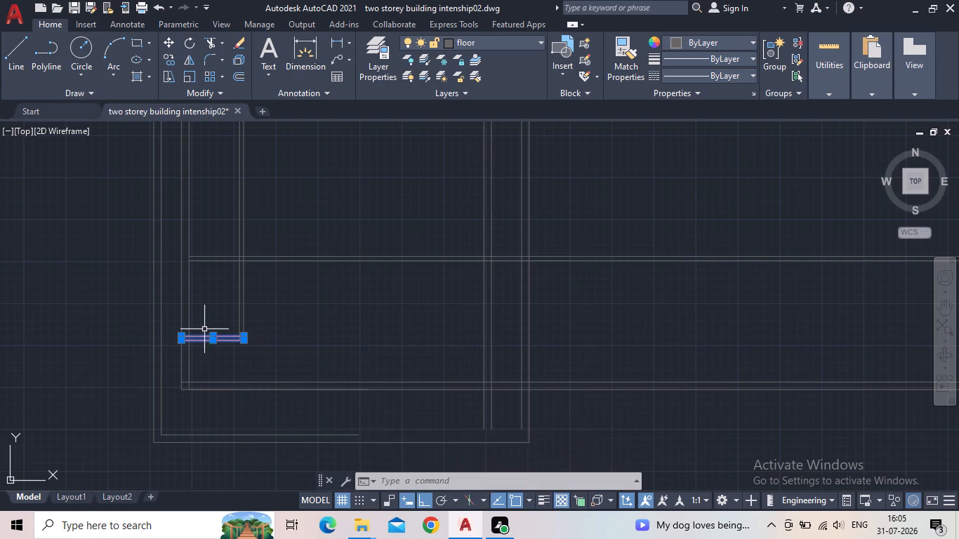
pyautogui.click(473, 44)
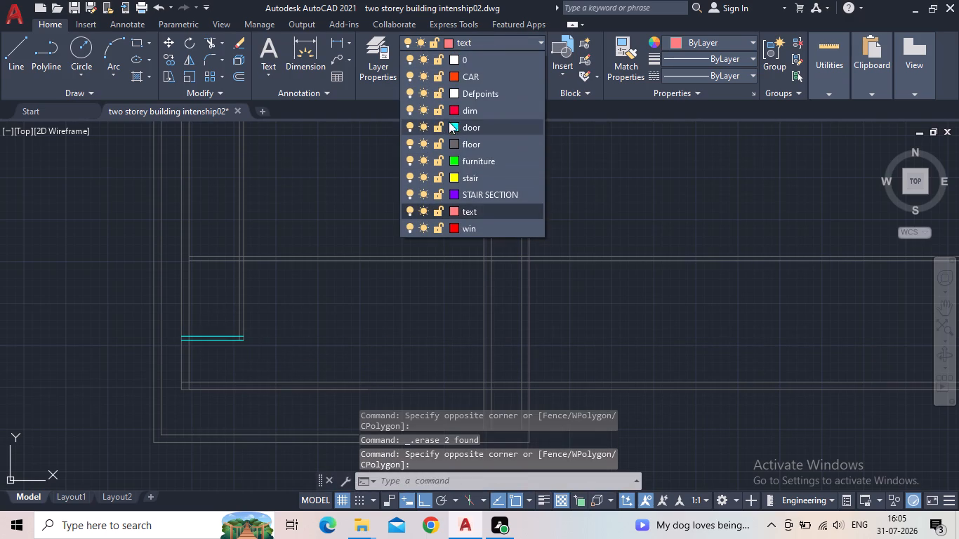
pyautogui.click(455, 146)
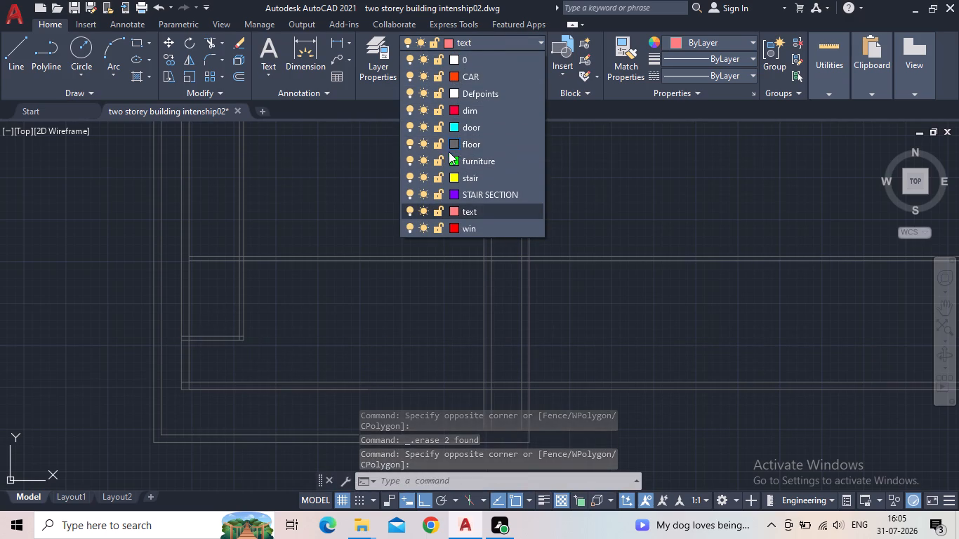
pyautogui.click(675, 375)
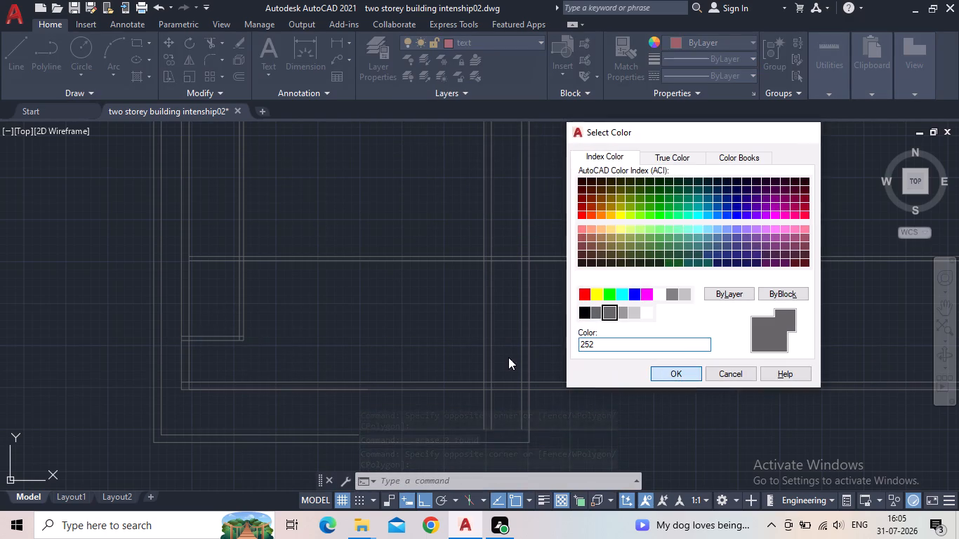
pyautogui.press('Escape')
# Draw a 1' by 6' outline from the upper horizontal wall's corner, going 1' right, 6' down and back to the vertical interior wall.
pyautogui.scroll(3, 269, 344)
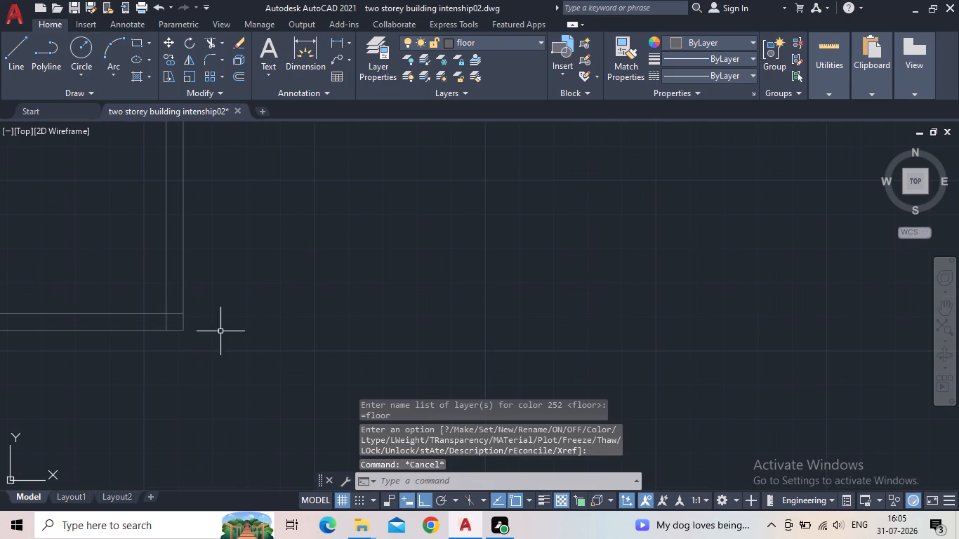
pyautogui.moveTo(239, 335); pyautogui.dragTo(340, 354, button='middle')
pyautogui.scroll(-3, 340, 354)
pyautogui.moveTo(297, 281); pyautogui.dragTo(286, 338, button='middle')
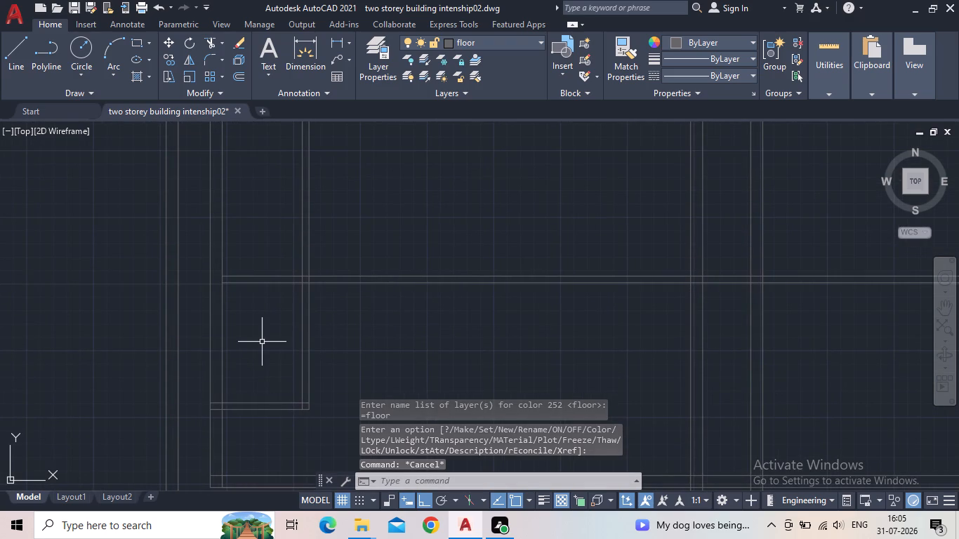
pyautogui.moveTo(274, 317); pyautogui.dragTo(213, 317, button='middle')
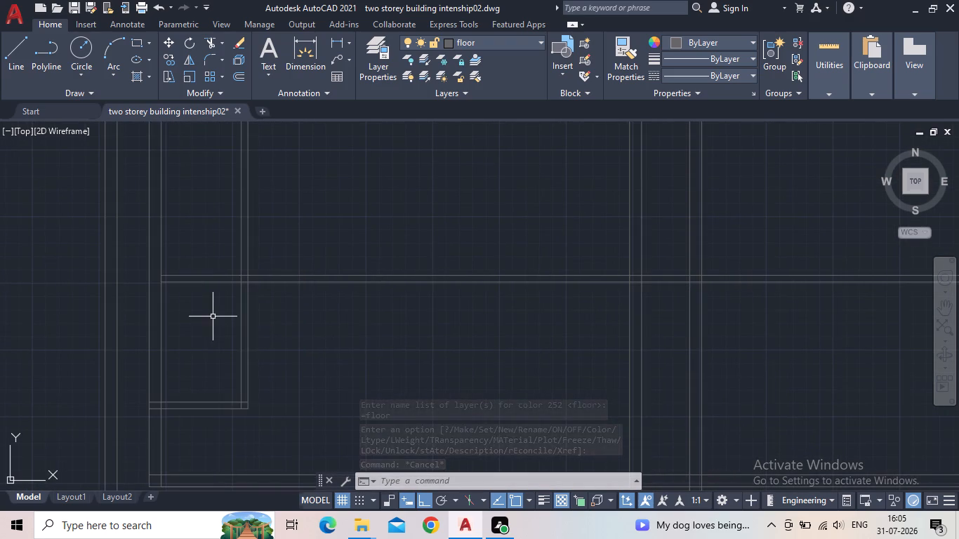
pyautogui.click(23, 52)
pyautogui.scroll(2, 291, 288)
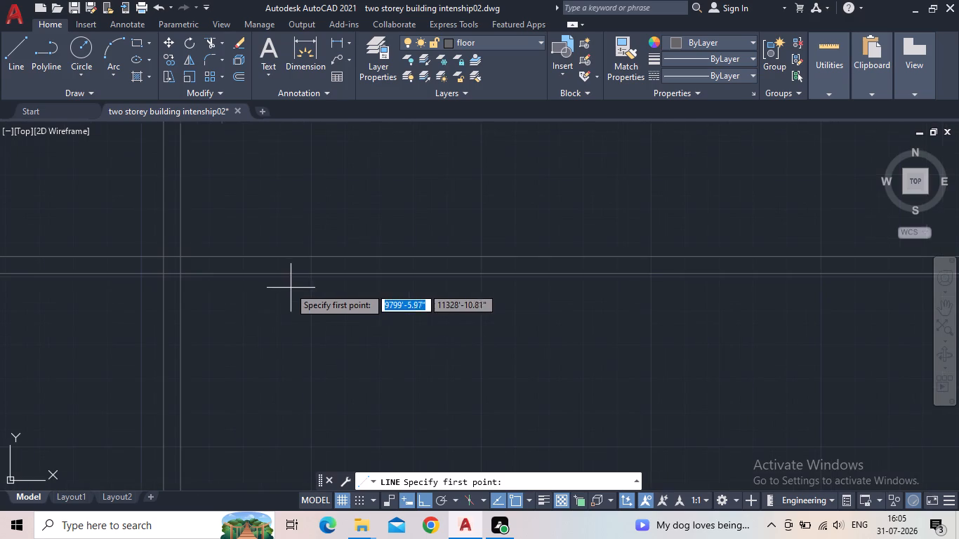
pyautogui.click(181, 275)
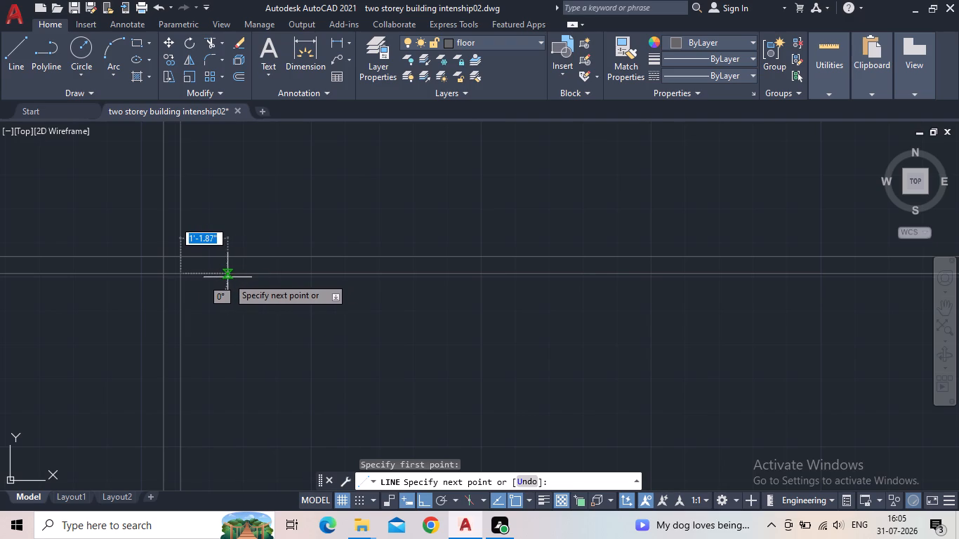
pyautogui.press('1')
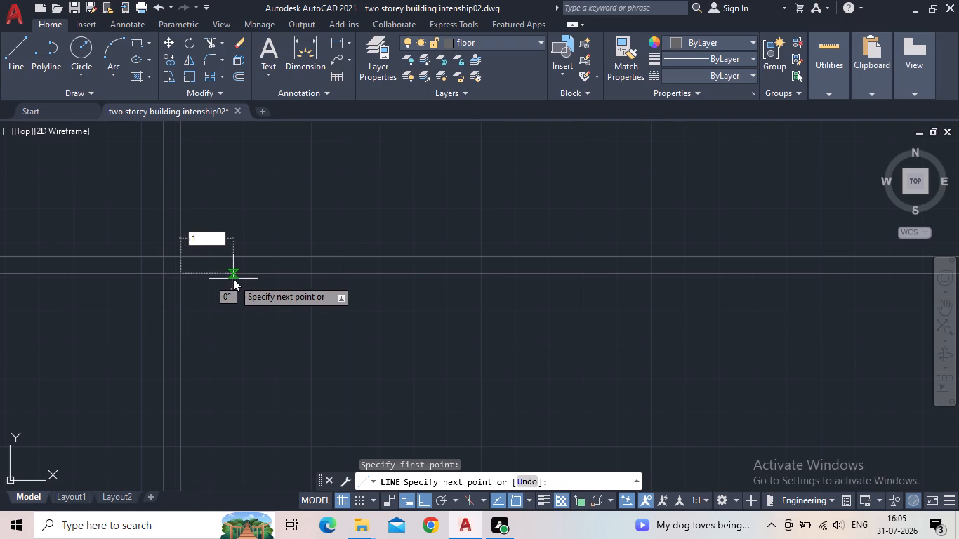
pyautogui.hotkey('shift', '"')
pyautogui.press('BackSpace')
pyautogui.press("'")
pyautogui.press('Return')
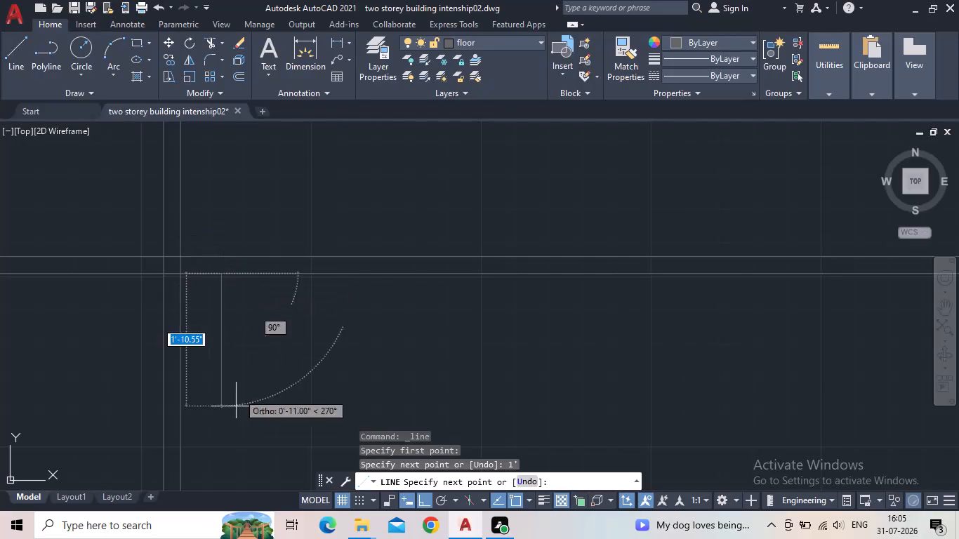
pyautogui.moveTo(202, 431); pyautogui.dragTo(227, 318, button='middle')
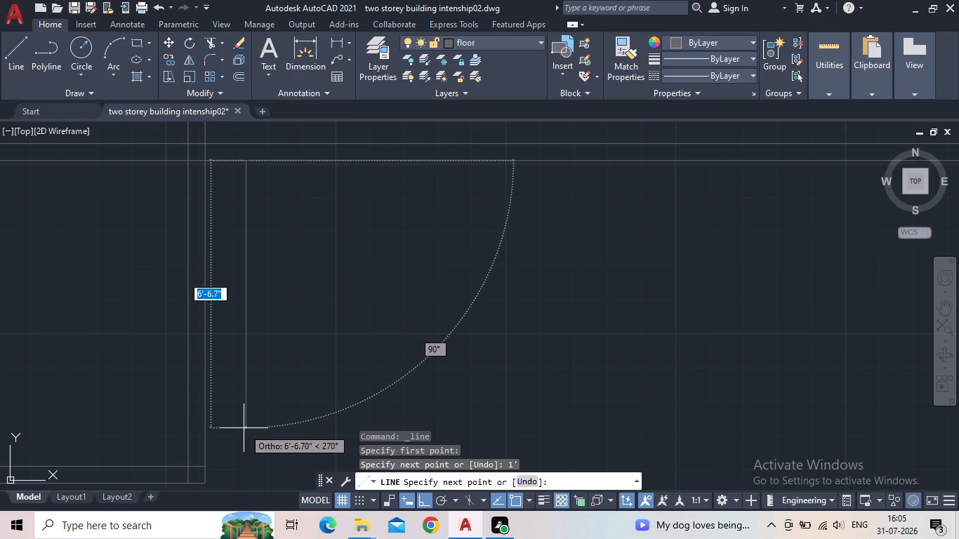
pyautogui.press('6')
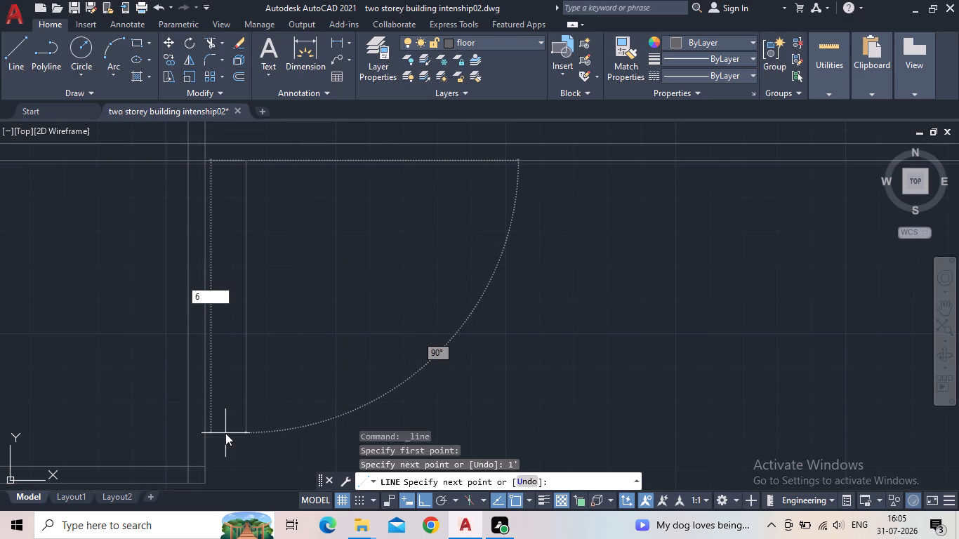
pyautogui.press("'")
pyautogui.press('Return')
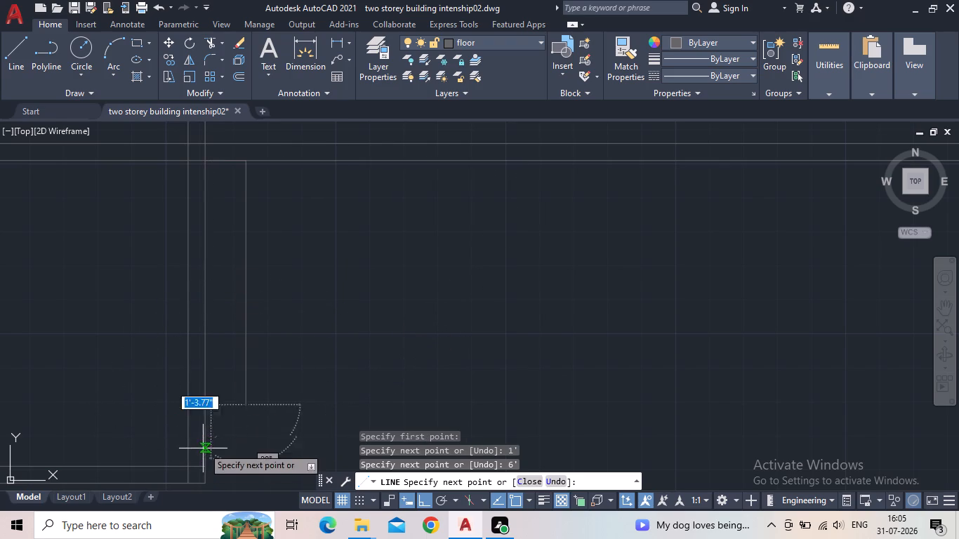
pyautogui.scroll(2, 209, 430)
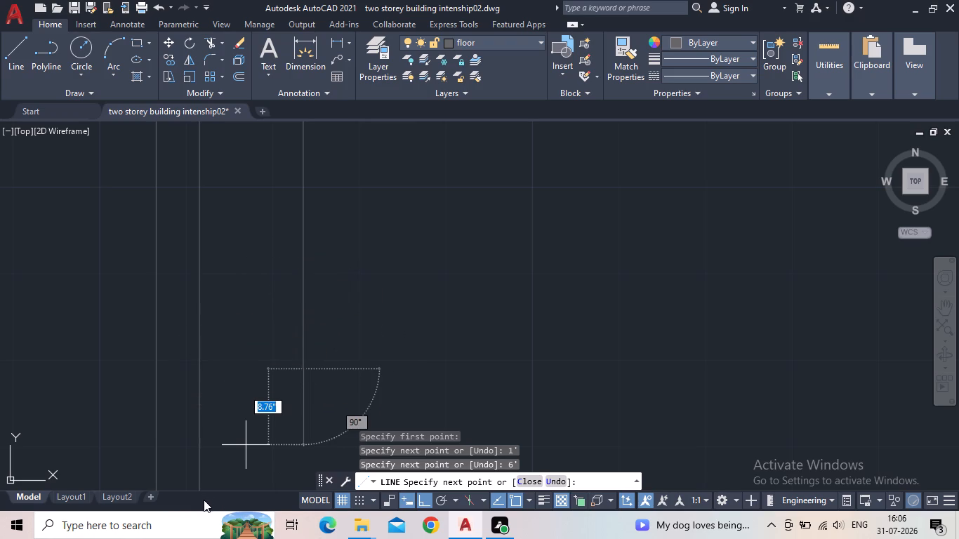
pyautogui.click(199, 374)
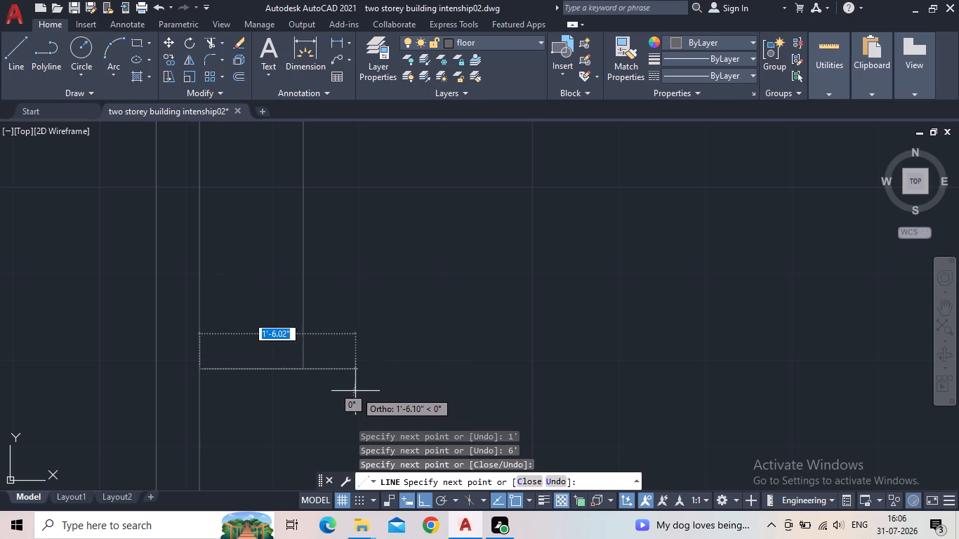
pyautogui.press('Escape')
# Draw a vertical centre line through the 1' by 6' outline, from its top edge's midpoint to its bottom edge.
pyautogui.scroll(-4, 326, 375)
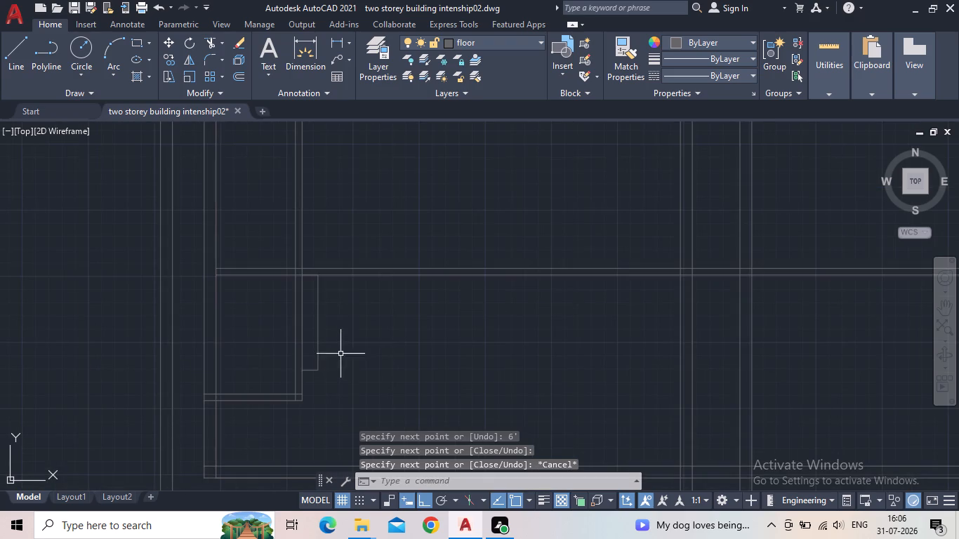
pyautogui.moveTo(349, 359); pyautogui.dragTo(315, 370, button='middle')
pyautogui.scroll(1, 284, 329)
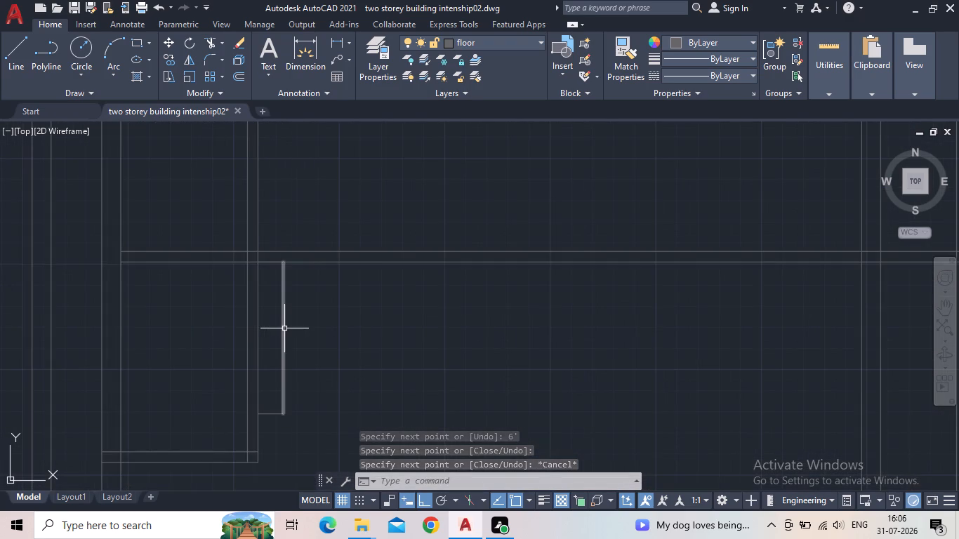
pyautogui.scroll(1, 267, 323)
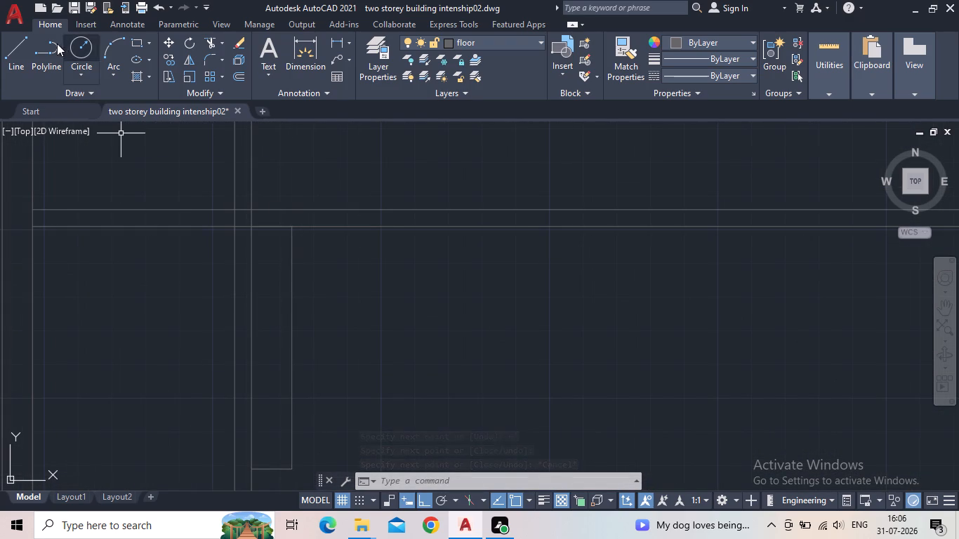
pyautogui.click(18, 50)
pyautogui.scroll(2, 237, 237)
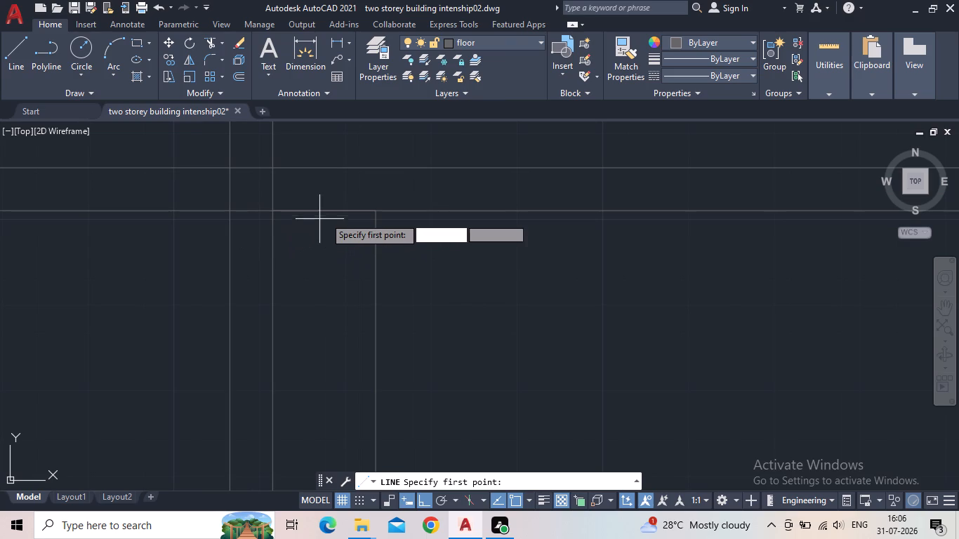
pyautogui.moveTo(324, 212); pyautogui.dragTo(328, 232)
pyautogui.moveTo(331, 300); pyautogui.dragTo(325, 152, button='middle')
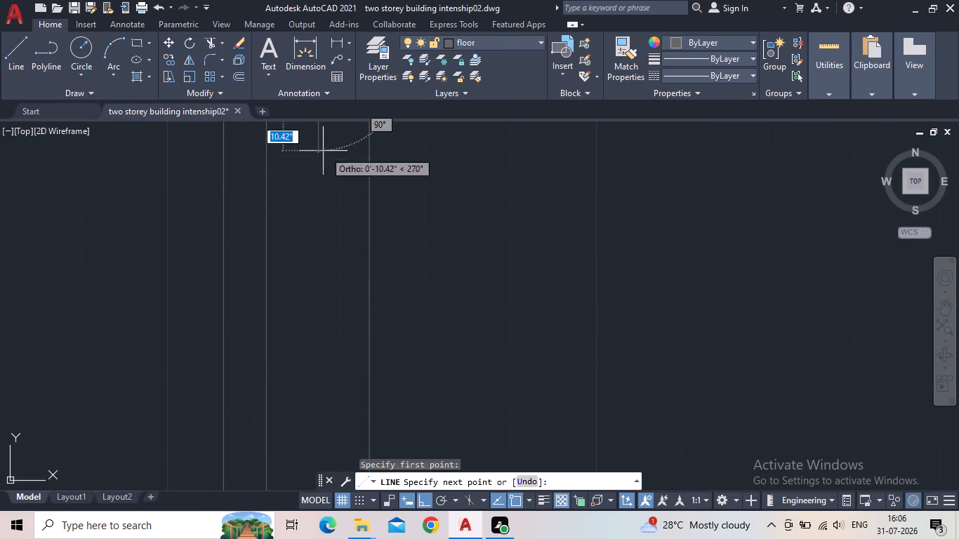
pyautogui.scroll(-2, 319, 305)
pyautogui.moveTo(319, 463); pyautogui.dragTo(326, 462)
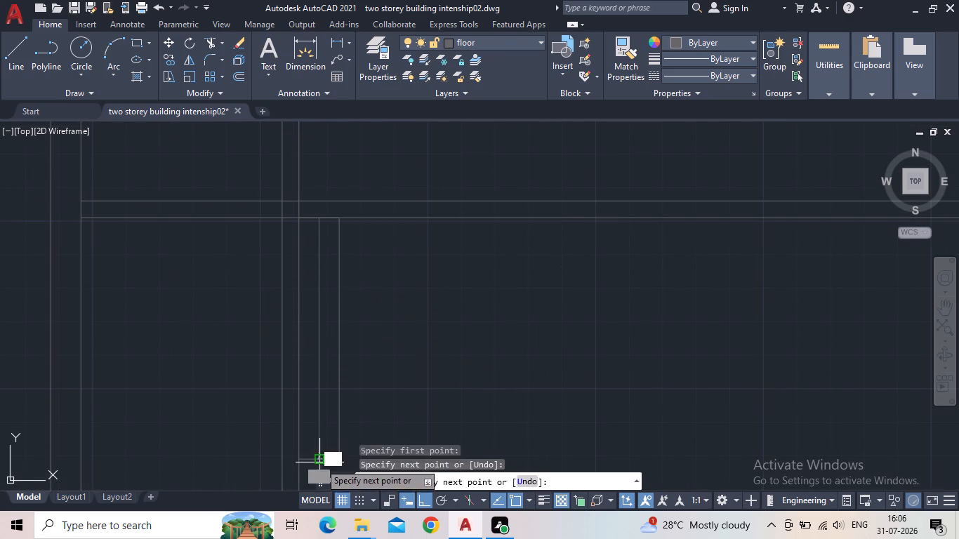
pyautogui.press('Escape')
# Offset the vertical centre line of the 1' by 6' outline by 1" toward the vertical interior wall.
pyautogui.press('o')
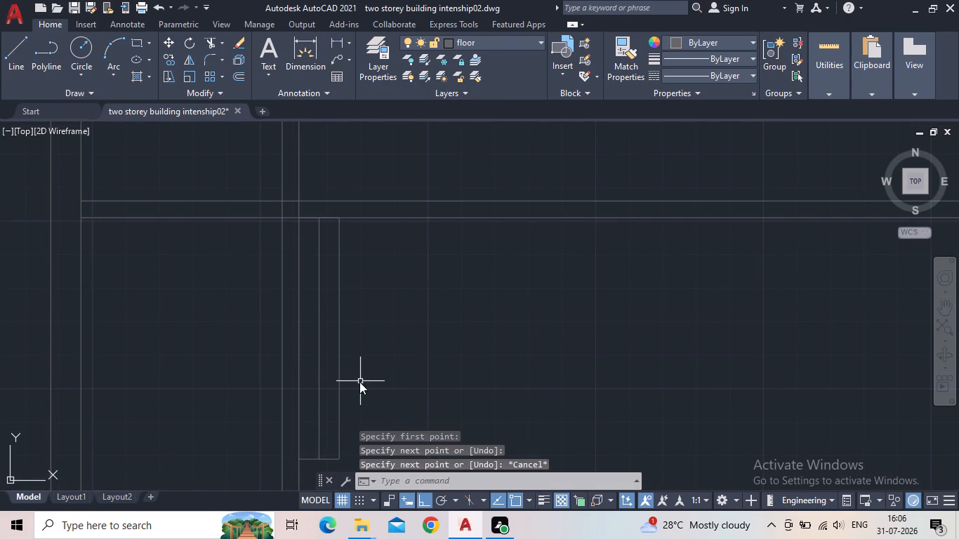
pyautogui.press('Return')
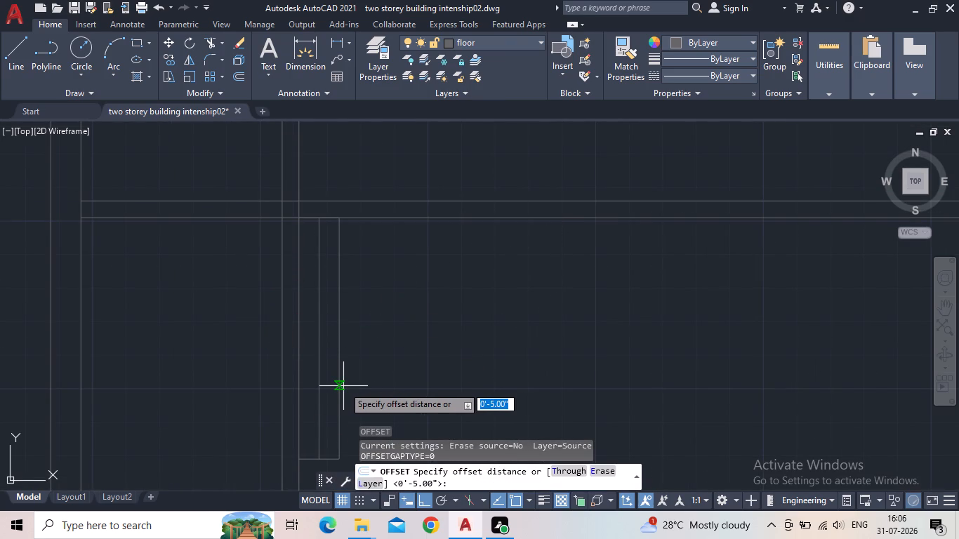
pyautogui.press('5')
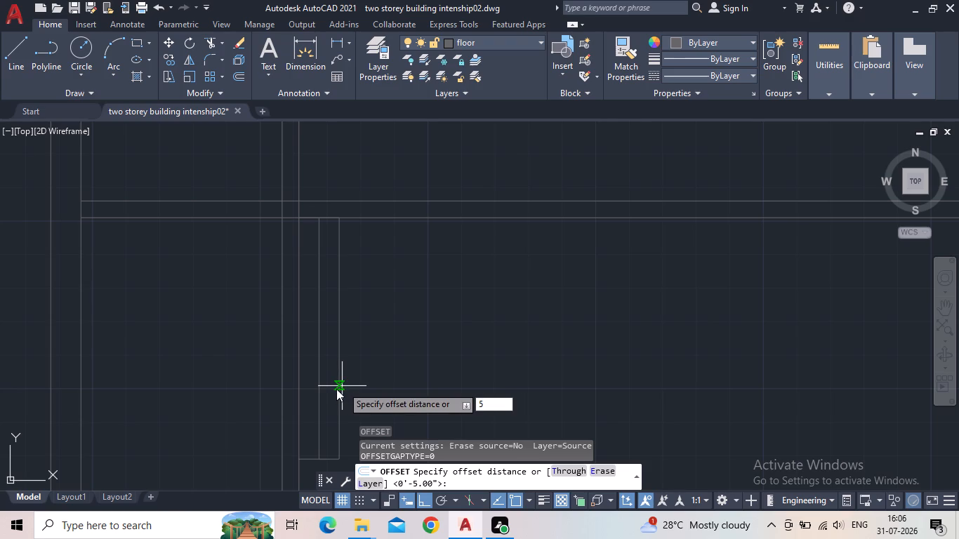
pyautogui.hotkey('shift', '"')
pyautogui.press('BackSpace')
pyautogui.press('BackSpace')
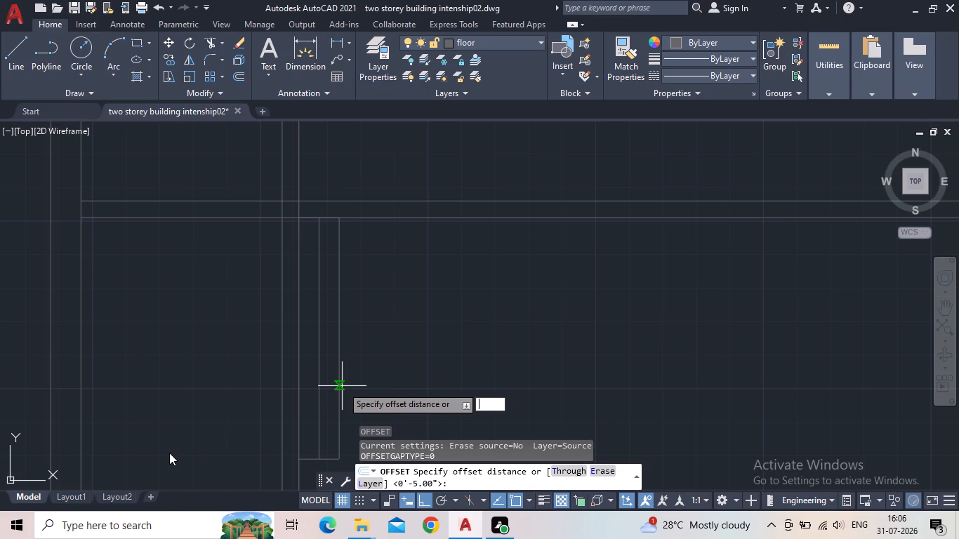
pyautogui.write('1"')
pyautogui.press('Return')
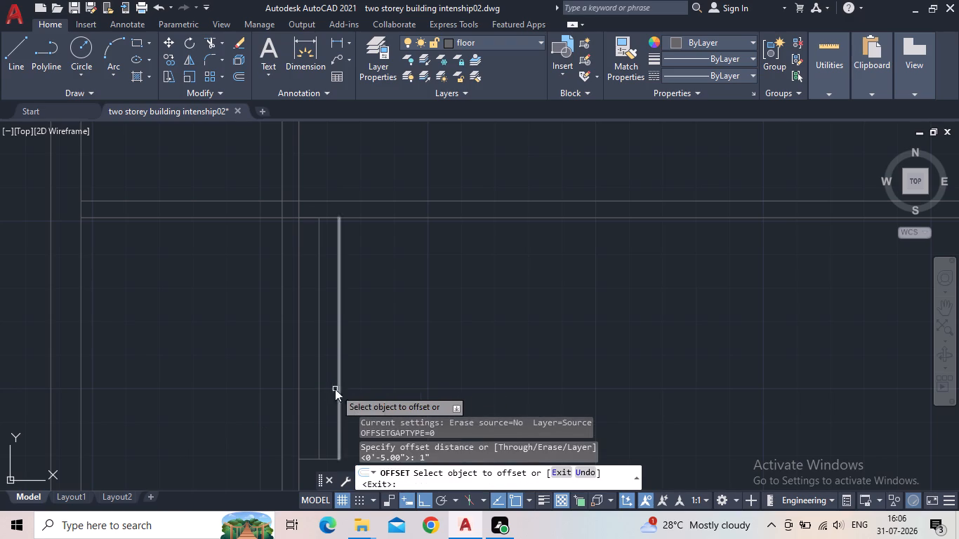
pyautogui.click(318, 248)
pyautogui.click(305, 259)
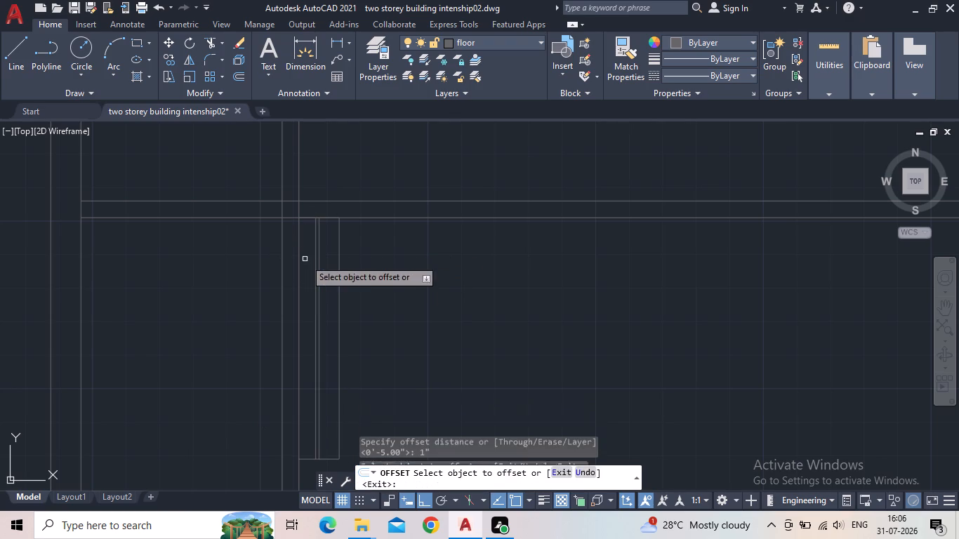
pyautogui.scroll(-1, 306, 340)
pyautogui.press('Escape')
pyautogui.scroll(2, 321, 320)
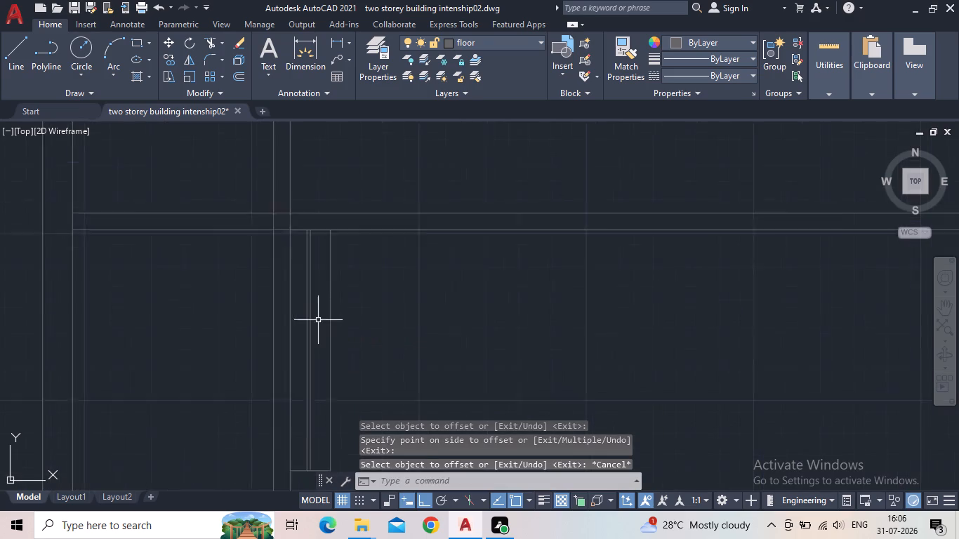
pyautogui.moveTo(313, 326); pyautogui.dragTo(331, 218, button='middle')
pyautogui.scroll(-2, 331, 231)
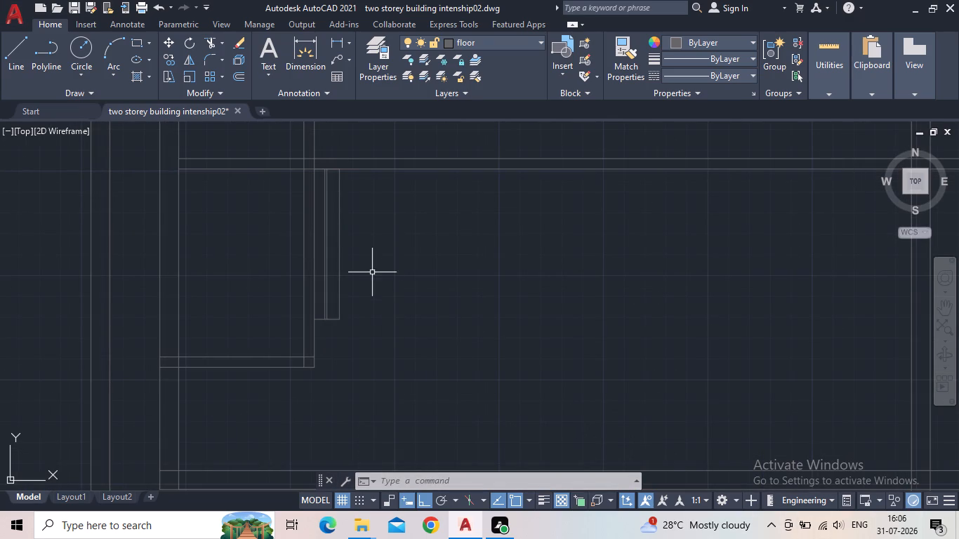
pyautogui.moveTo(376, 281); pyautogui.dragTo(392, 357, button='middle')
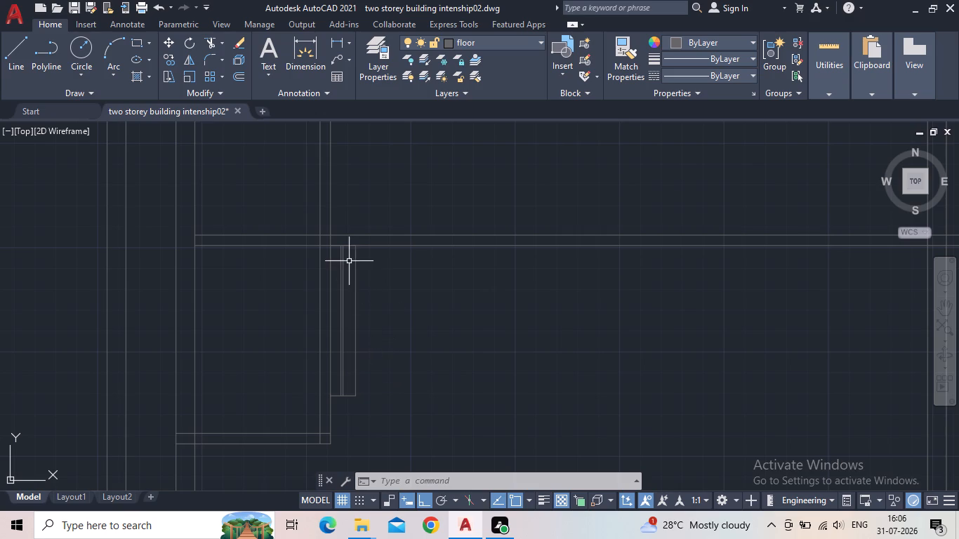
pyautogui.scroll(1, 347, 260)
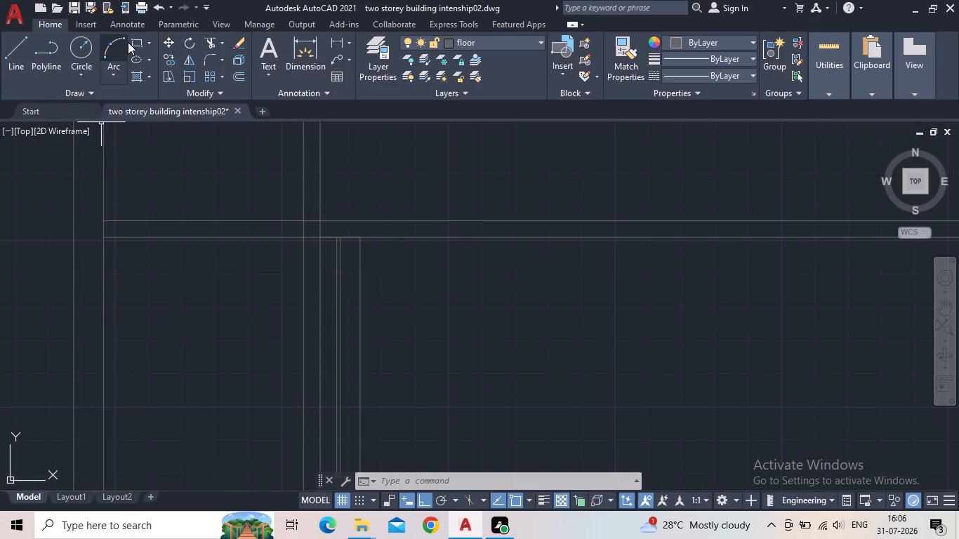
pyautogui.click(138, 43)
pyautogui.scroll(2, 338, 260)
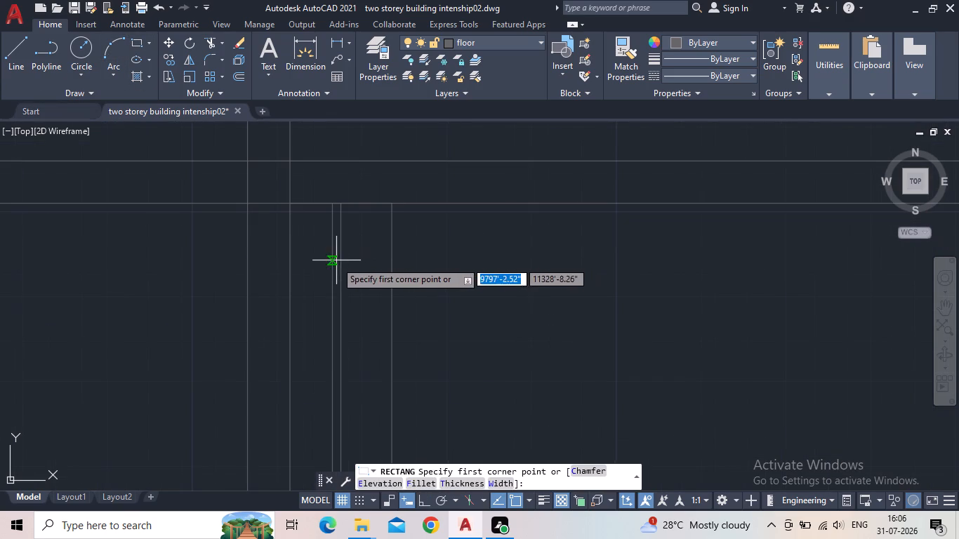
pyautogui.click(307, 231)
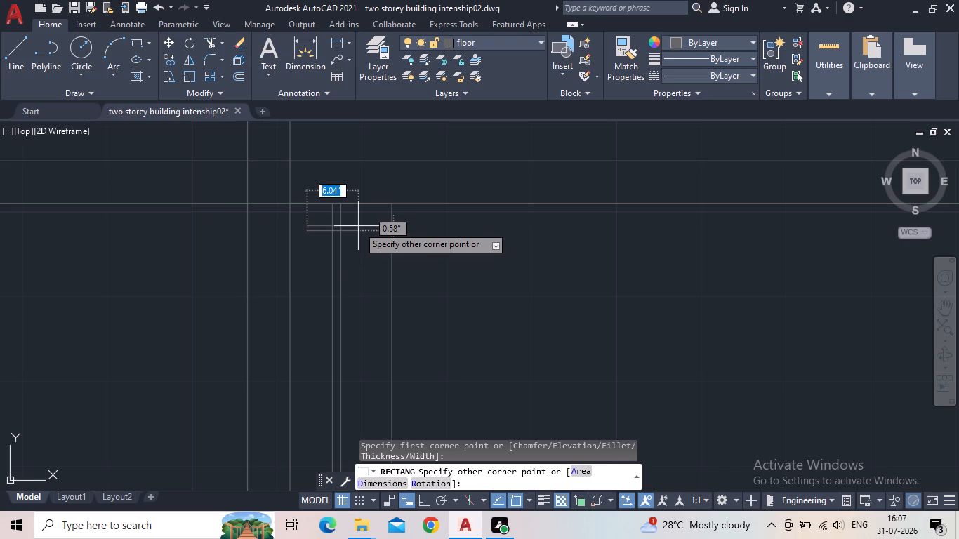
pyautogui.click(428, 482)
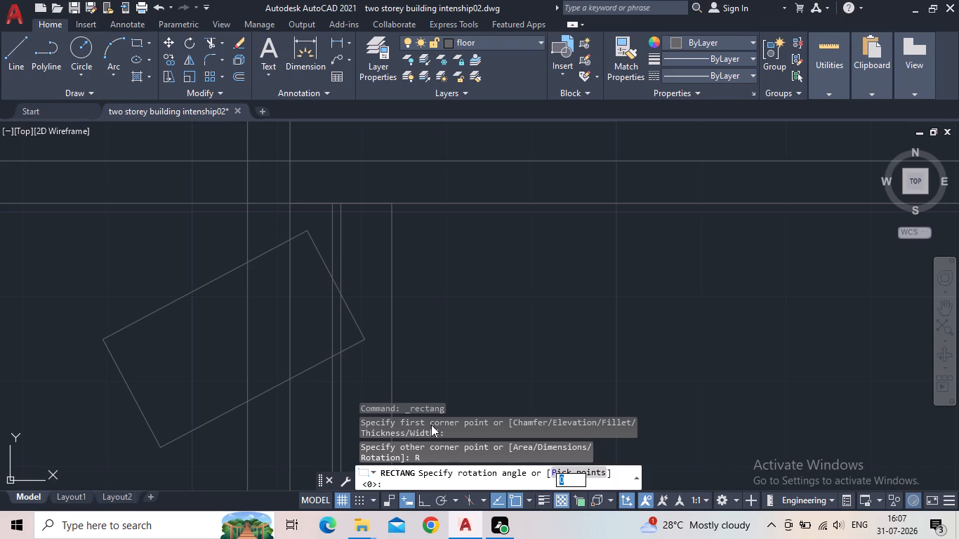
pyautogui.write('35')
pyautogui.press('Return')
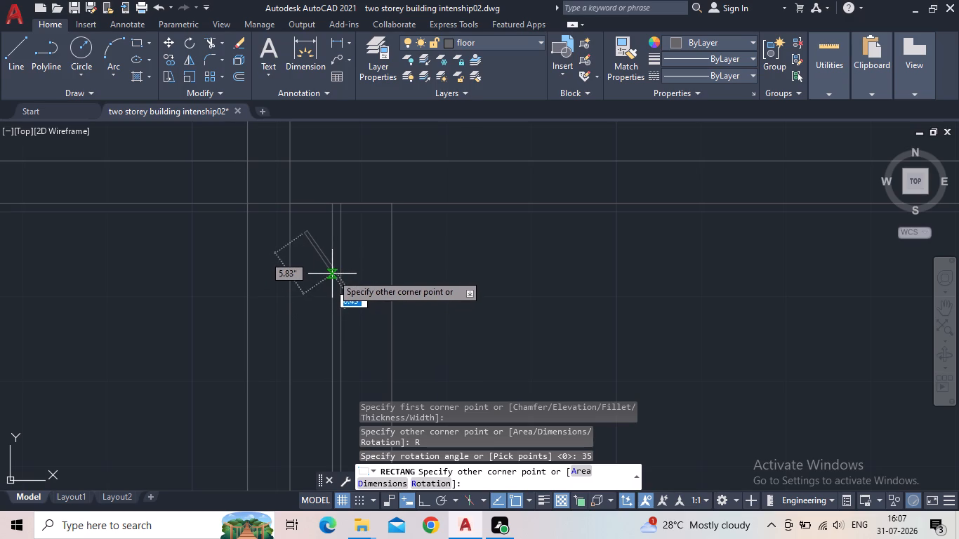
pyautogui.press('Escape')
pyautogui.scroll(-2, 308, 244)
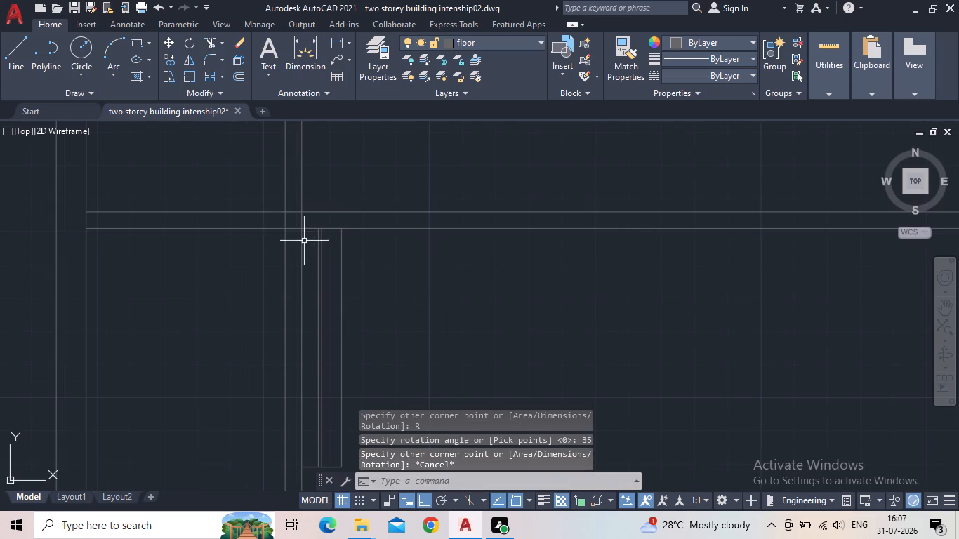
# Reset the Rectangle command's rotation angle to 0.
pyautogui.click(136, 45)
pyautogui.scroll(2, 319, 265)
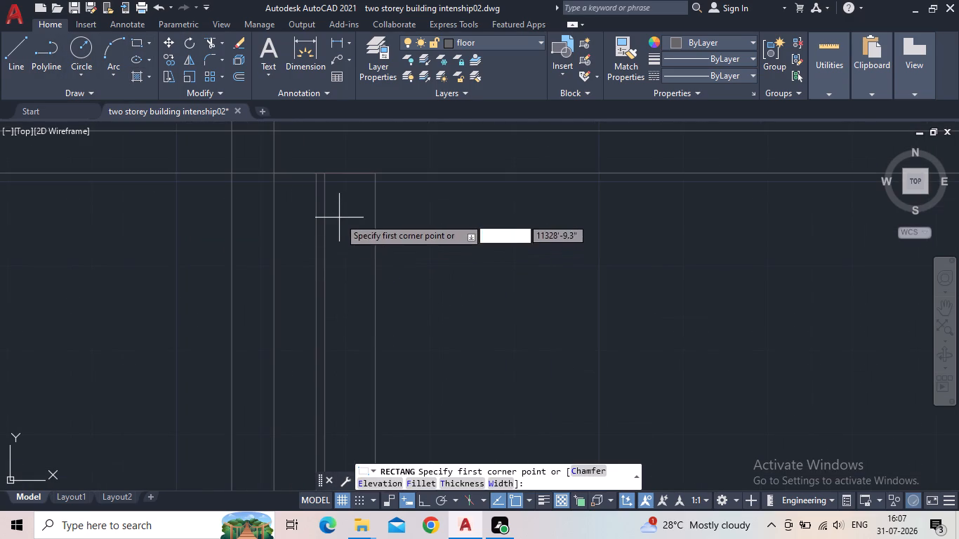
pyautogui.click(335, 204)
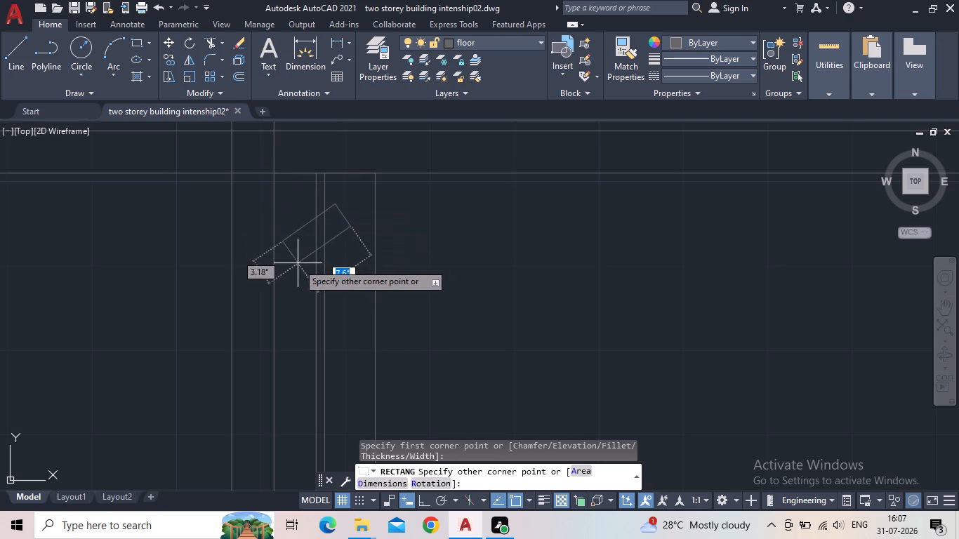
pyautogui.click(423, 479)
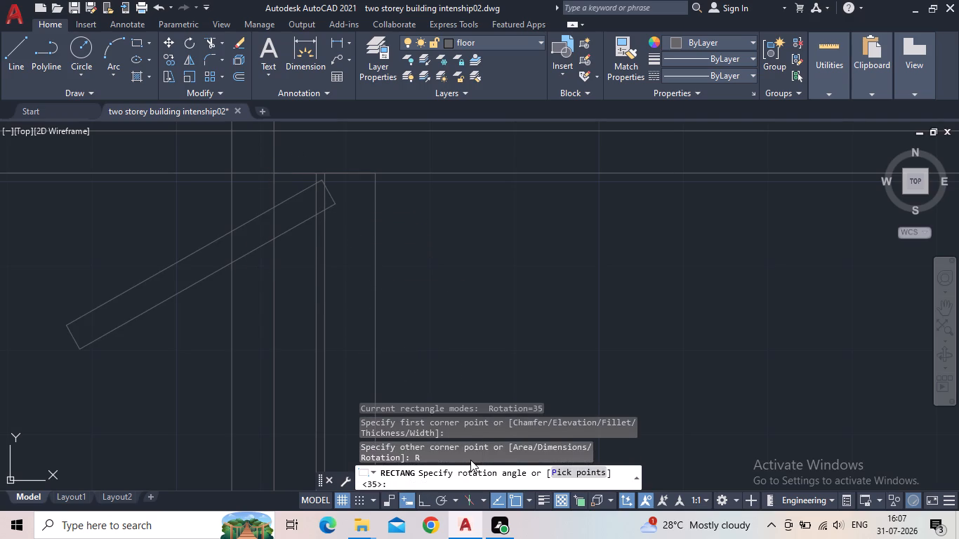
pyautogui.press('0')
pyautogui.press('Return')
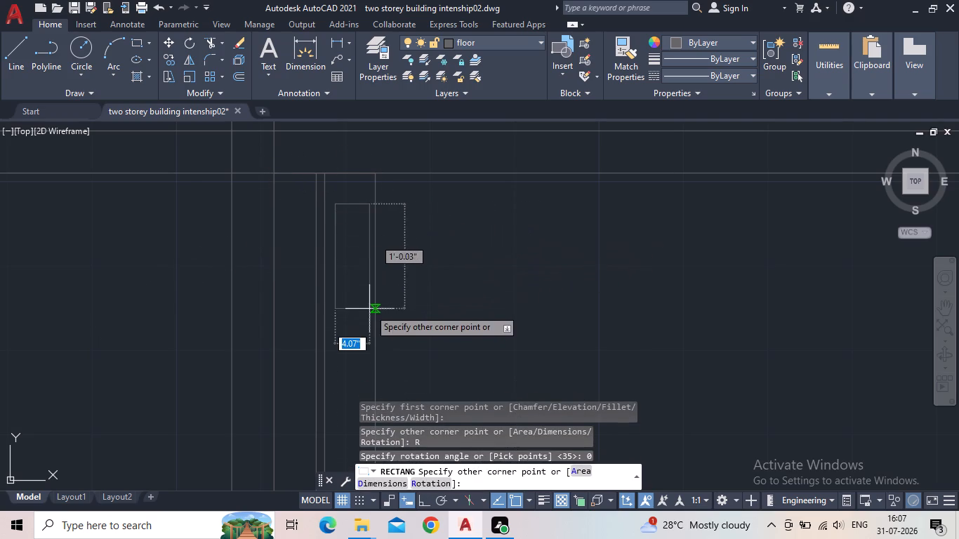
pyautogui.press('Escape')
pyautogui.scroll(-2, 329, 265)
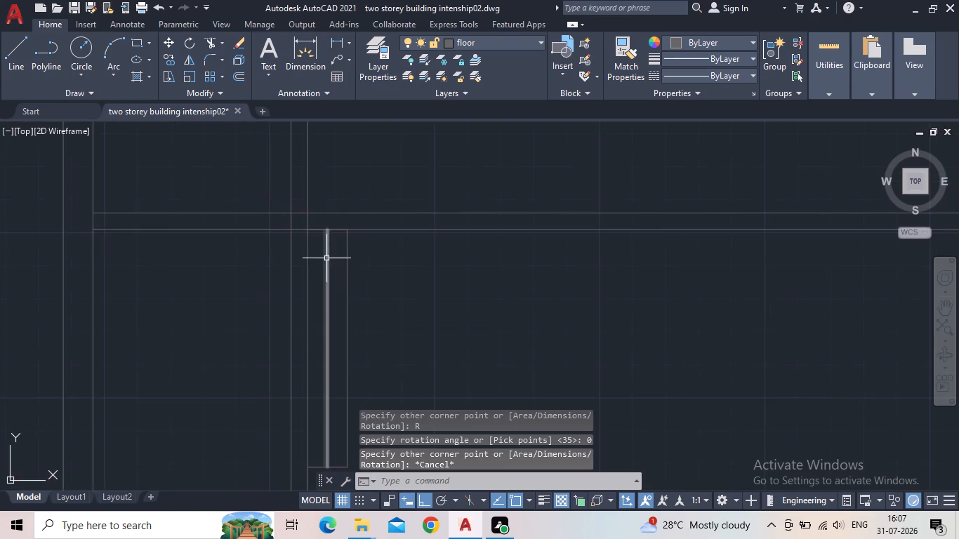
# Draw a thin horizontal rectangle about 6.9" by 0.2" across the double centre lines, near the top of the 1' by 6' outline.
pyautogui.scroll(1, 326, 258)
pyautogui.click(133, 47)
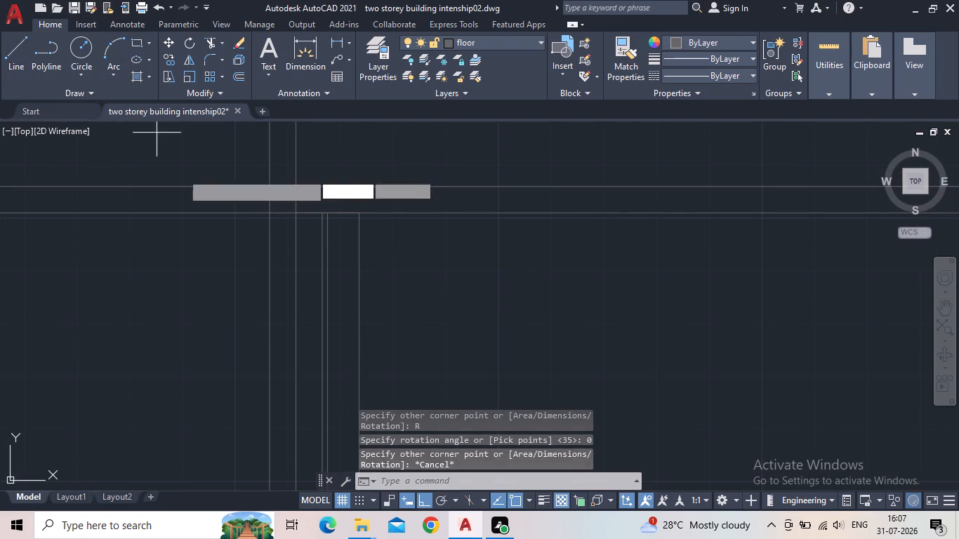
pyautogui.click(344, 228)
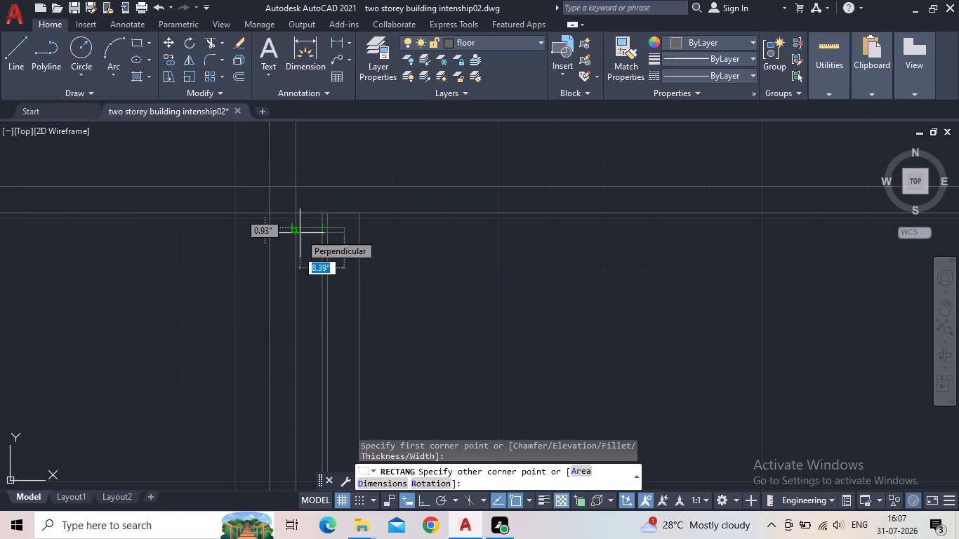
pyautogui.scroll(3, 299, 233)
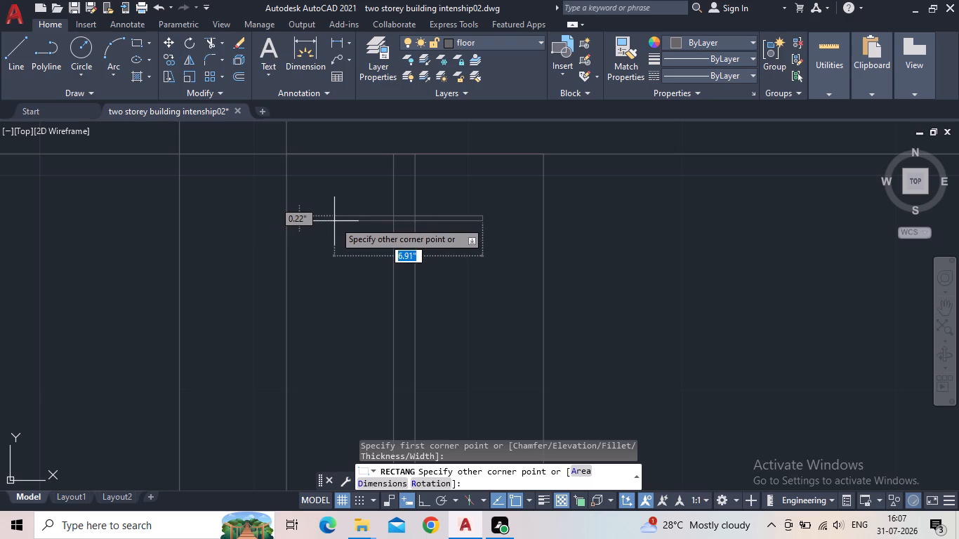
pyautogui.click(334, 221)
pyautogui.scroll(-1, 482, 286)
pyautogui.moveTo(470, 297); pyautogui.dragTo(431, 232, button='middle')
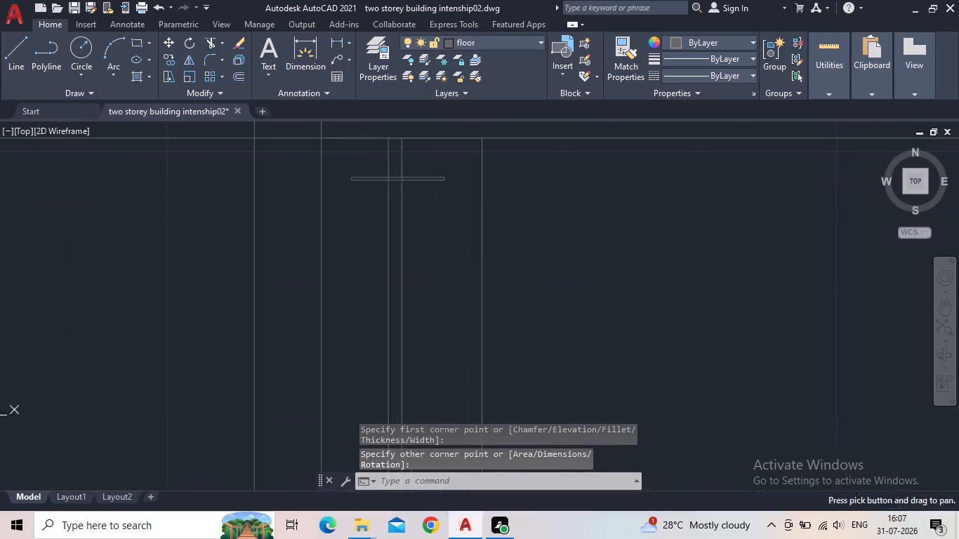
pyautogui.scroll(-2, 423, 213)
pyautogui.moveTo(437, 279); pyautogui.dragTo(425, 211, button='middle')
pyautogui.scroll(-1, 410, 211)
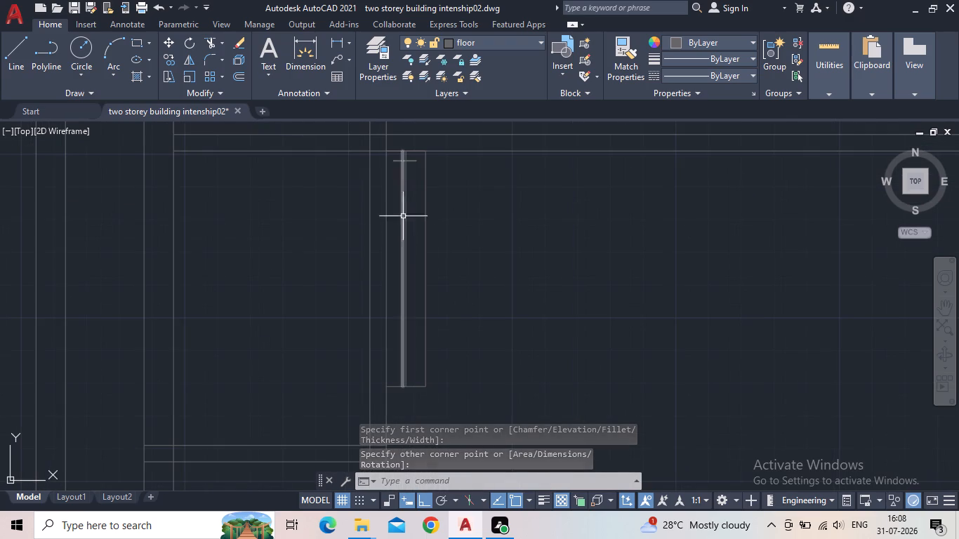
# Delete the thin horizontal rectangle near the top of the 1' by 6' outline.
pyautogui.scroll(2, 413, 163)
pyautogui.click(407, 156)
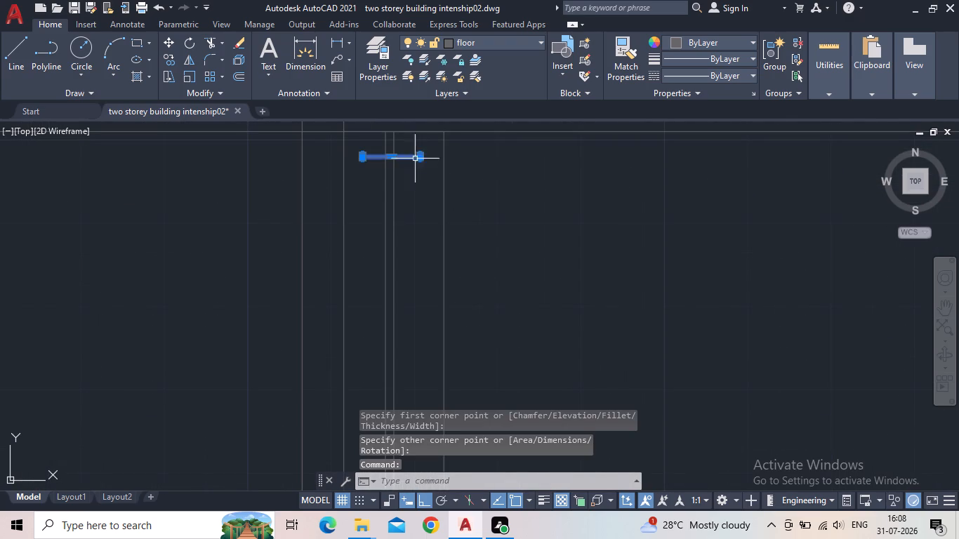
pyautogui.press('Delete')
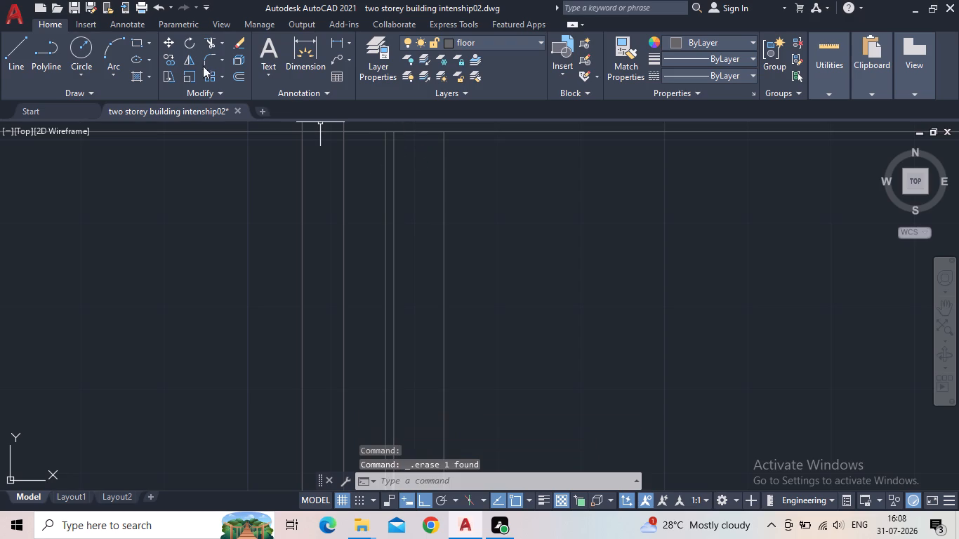
# Draw a horizontal rectangle about 7.5" by 0.55" across the double centre lines, just below the top edge of the 1' by 6' outline.
pyautogui.click(140, 42)
pyautogui.scroll(-1, 336, 231)
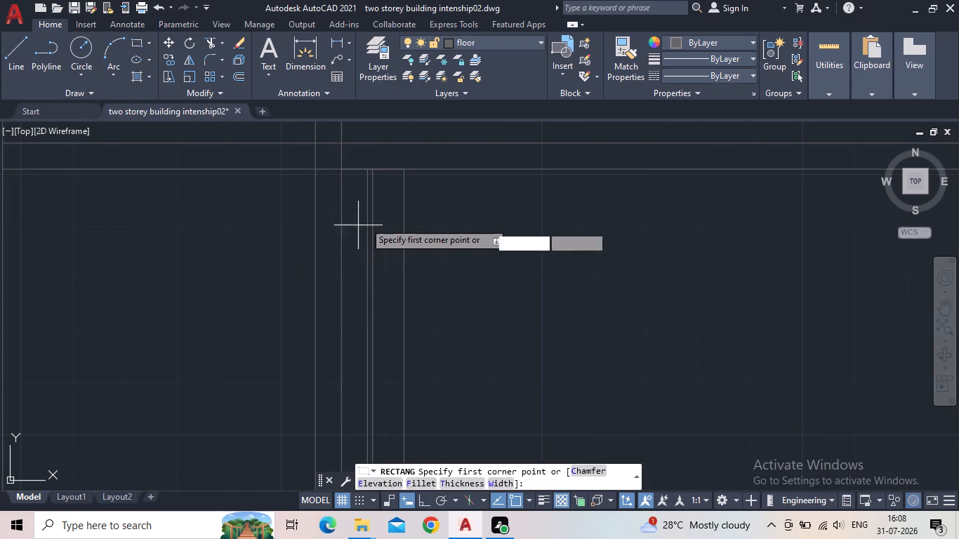
pyautogui.moveTo(385, 206); pyautogui.dragTo(425, 150, button='middle')
pyautogui.scroll(-1, 424, 154)
pyautogui.moveTo(418, 168); pyautogui.dragTo(417, 187, button='middle')
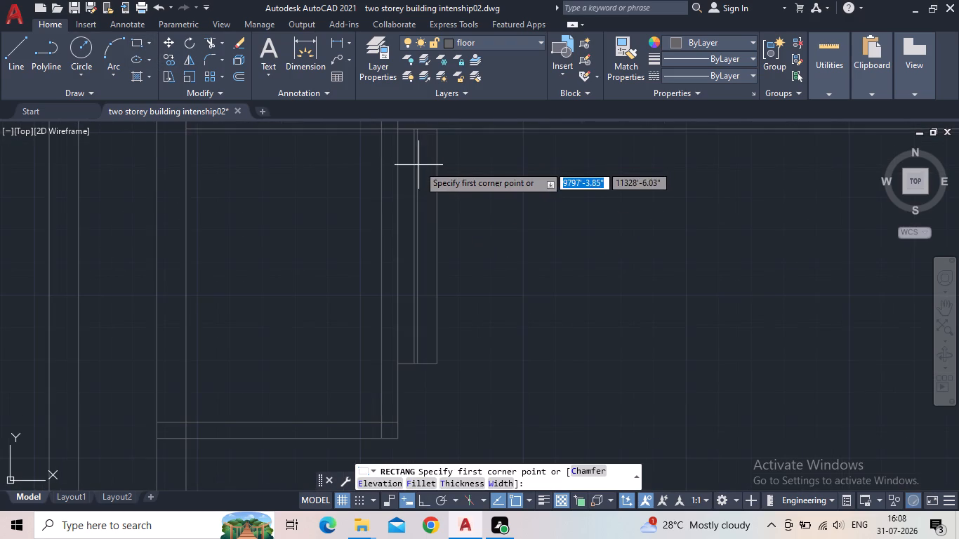
pyautogui.moveTo(417, 187); pyautogui.dragTo(403, 227, button='middle')
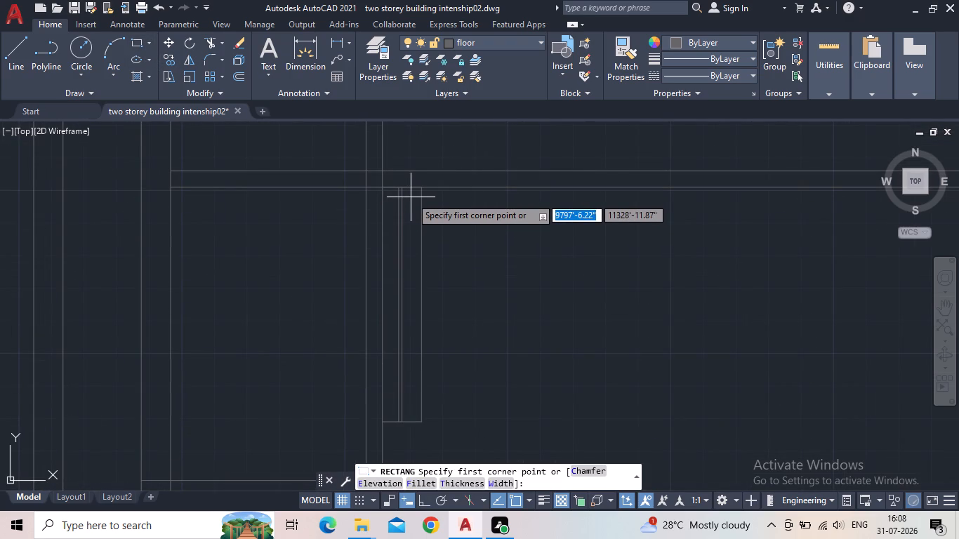
pyautogui.click(414, 197)
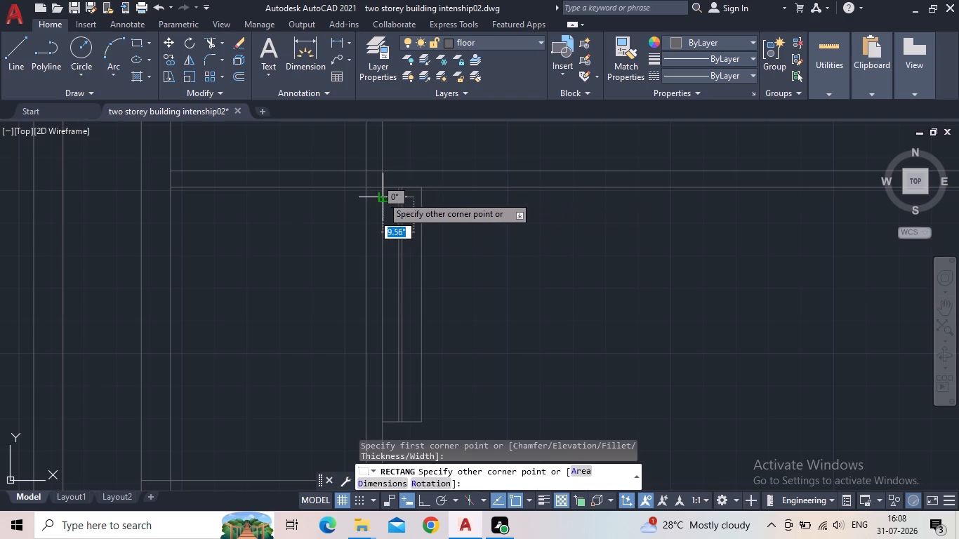
pyautogui.scroll(3, 383, 187)
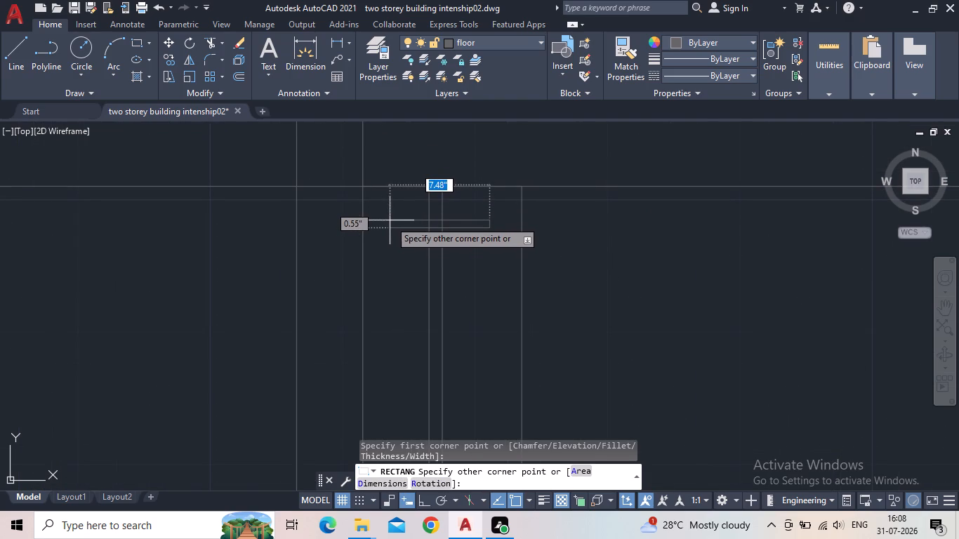
pyautogui.click(390, 220)
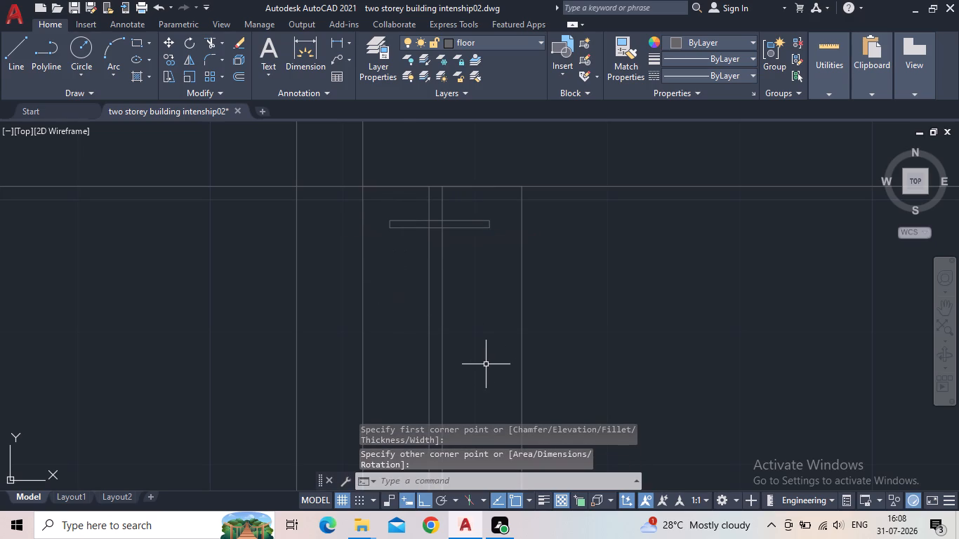
# Copy the horizontal rectangle ten times straight down the double centre lines, spaced by eye to the bottom of the 1' by 6' outline.
pyautogui.scroll(-2, 470, 375)
pyautogui.moveTo(473, 370); pyautogui.dragTo(476, 196, button='middle')
pyautogui.scroll(-1, 472, 196)
pyautogui.moveTo(473, 268); pyautogui.dragTo(458, 269, button='middle')
pyautogui.scroll(2, 439, 164)
pyautogui.click(489, 182)
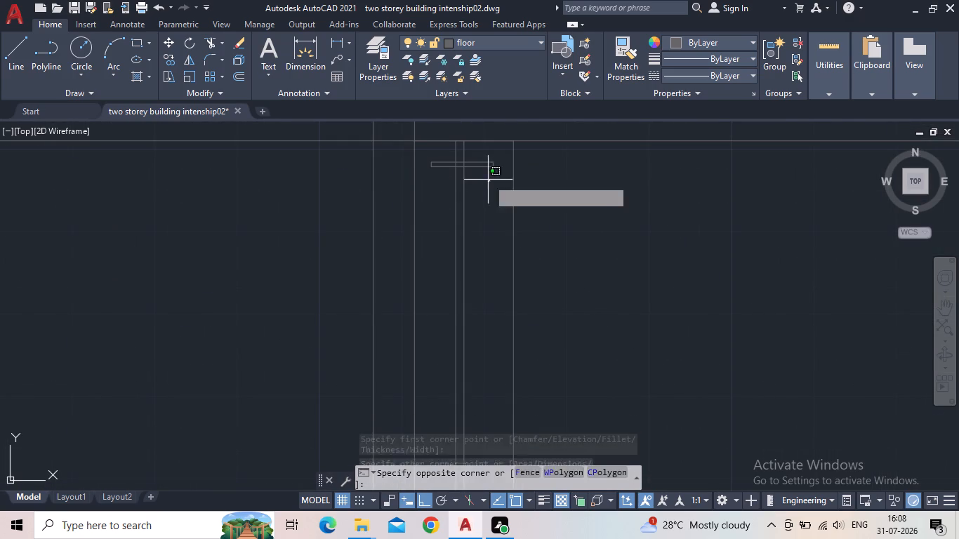
pyautogui.click(482, 157)
pyautogui.press('c')
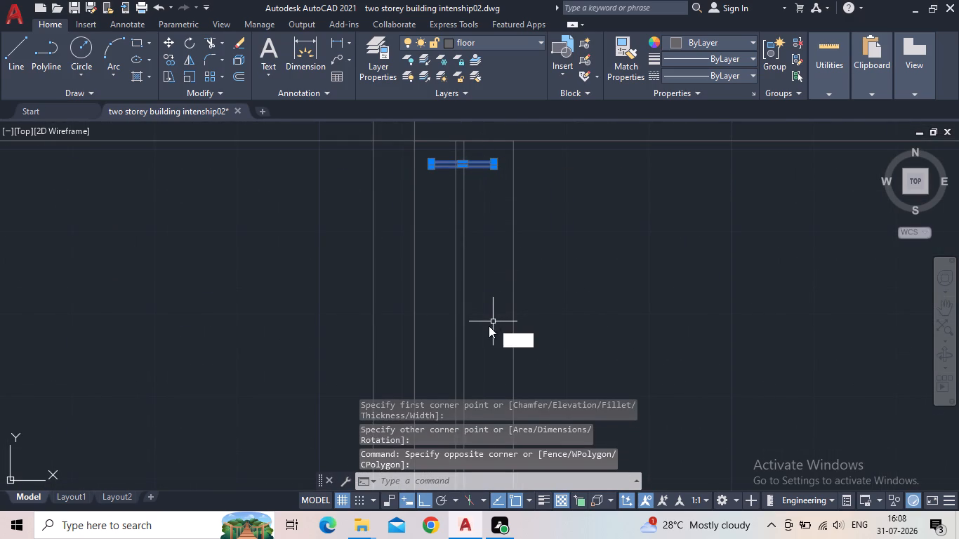
pyautogui.press('o')
pyautogui.press('Return')
pyautogui.scroll(3, 456, 167)
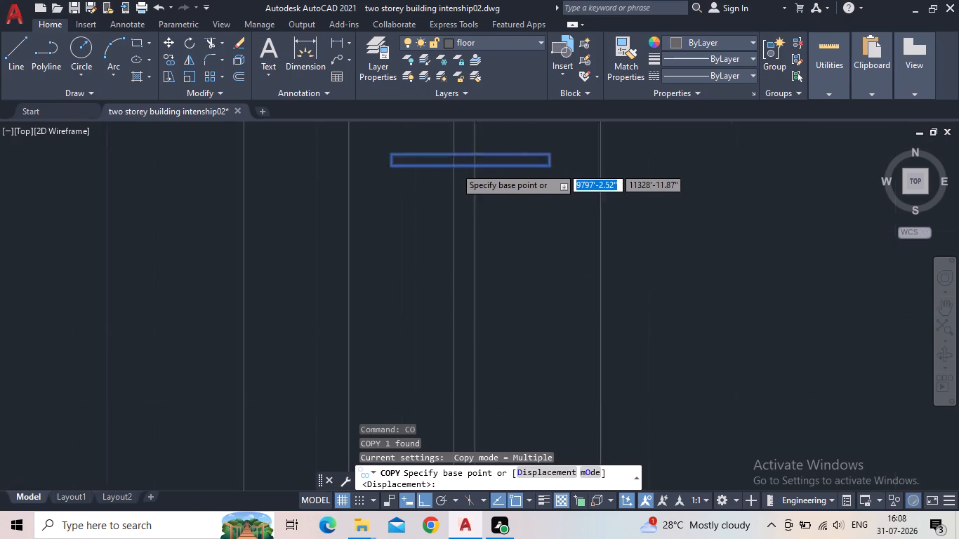
pyautogui.click(450, 166)
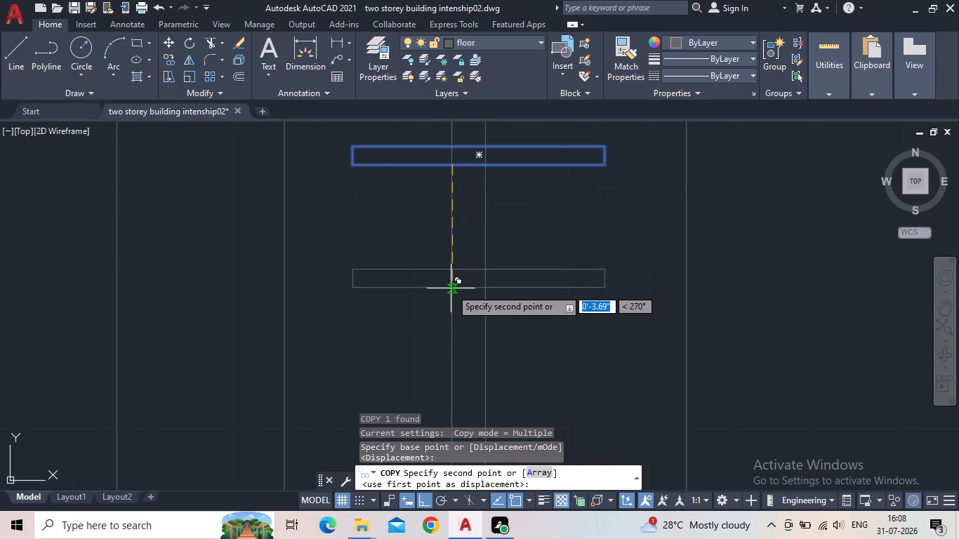
pyautogui.moveTo(452, 290); pyautogui.dragTo(461, 122, button='middle')
pyautogui.scroll(-5, 461, 122)
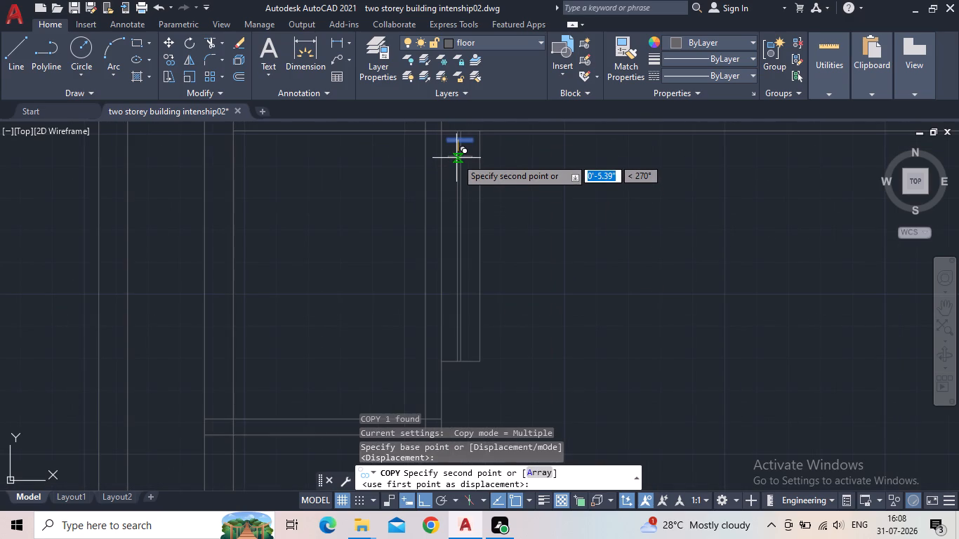
pyautogui.click(458, 156)
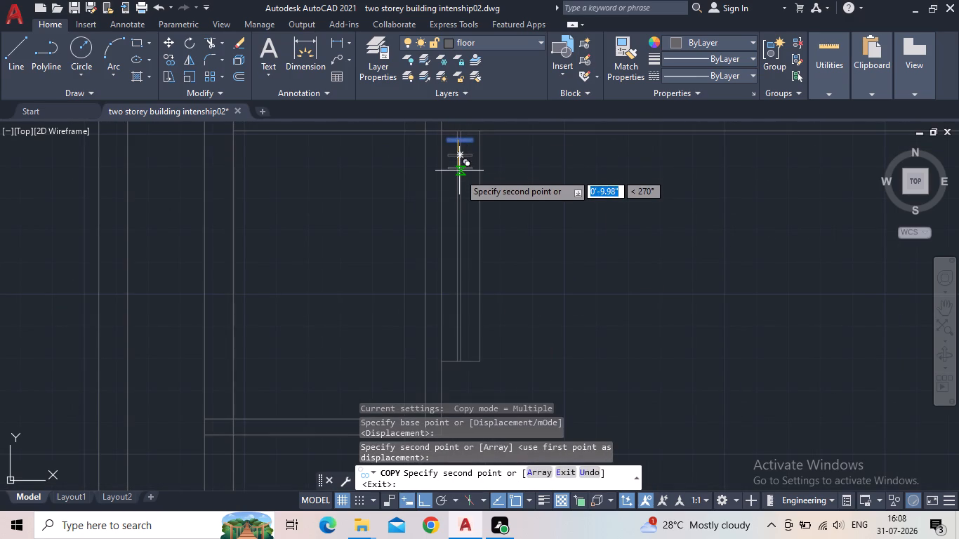
pyautogui.click(458, 175)
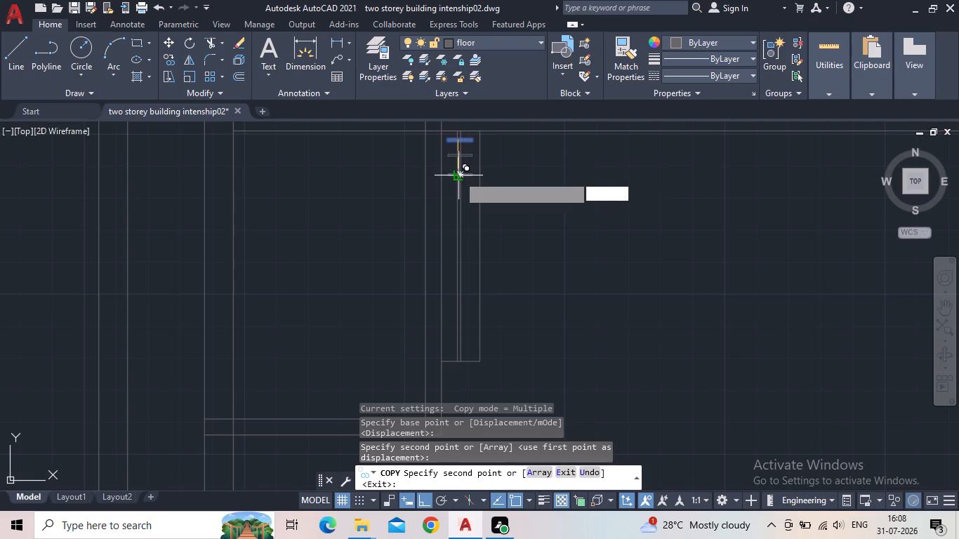
pyautogui.click(458, 197)
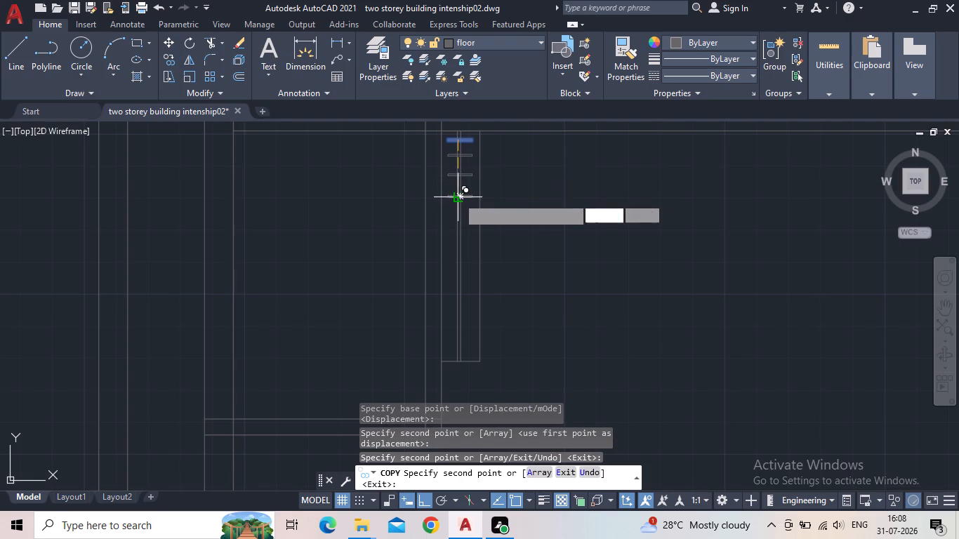
pyautogui.click(456, 220)
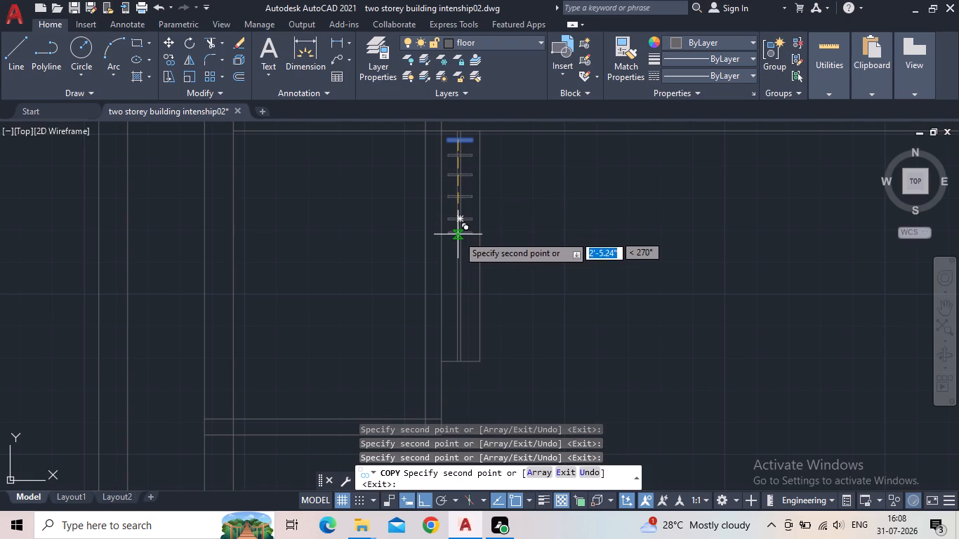
pyautogui.click(458, 238)
pyautogui.click(457, 258)
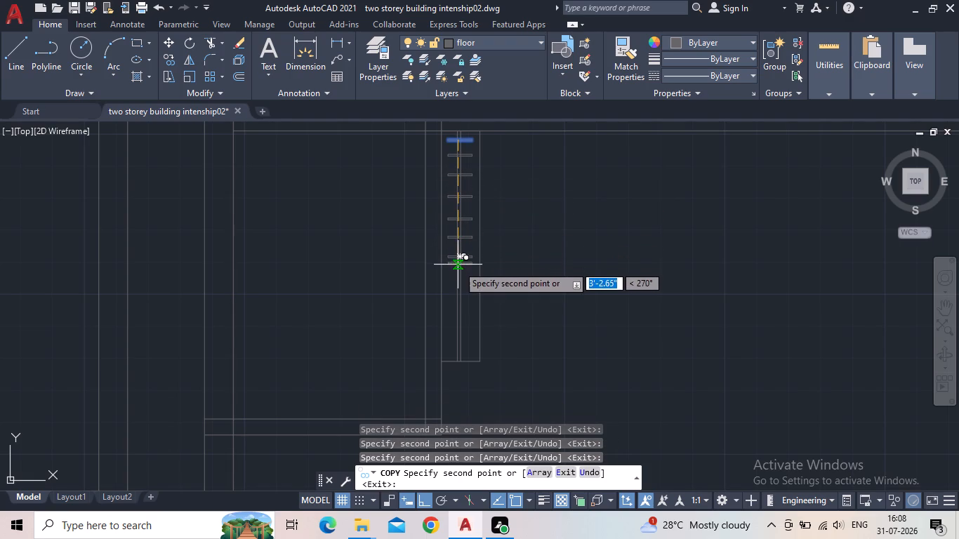
pyautogui.click(458, 280)
pyautogui.click(458, 304)
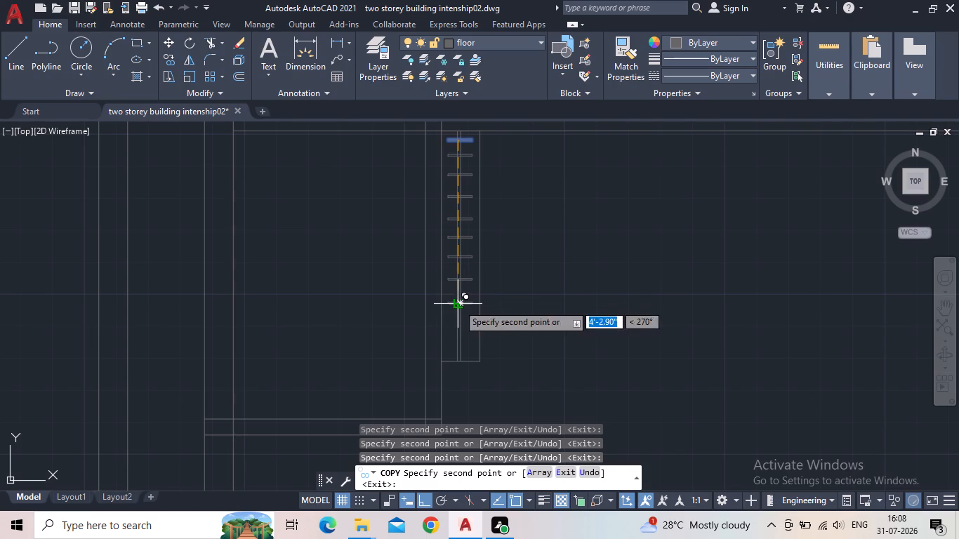
pyautogui.click(457, 327)
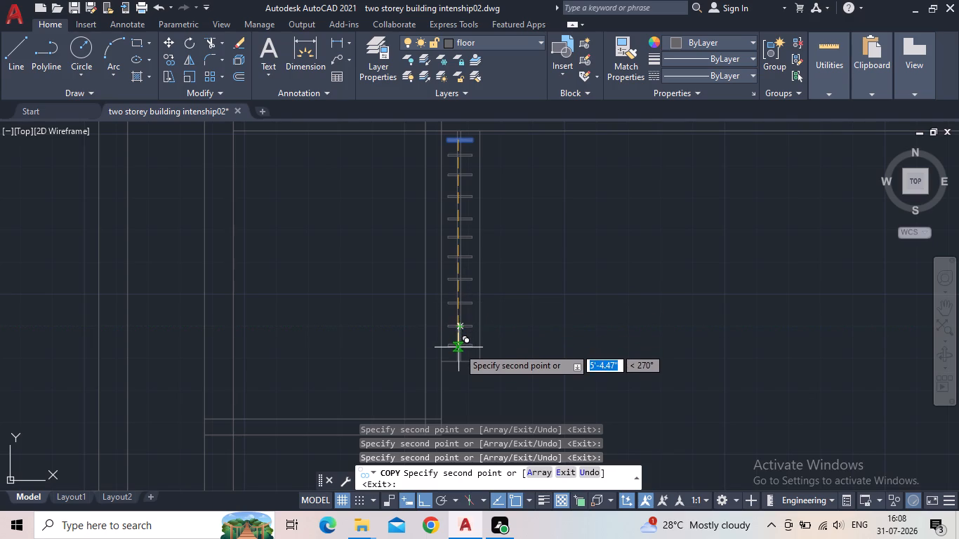
pyautogui.click(458, 347)
pyautogui.press('Escape')
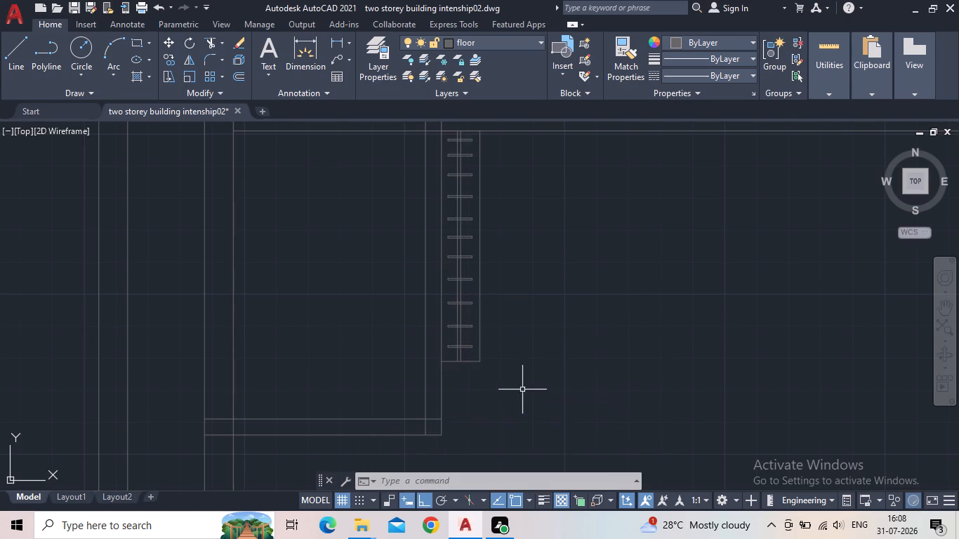
# Offset the vertical wall line against the 1' by 6' wardrobe unit 15'3" to the right, into the large room.
pyautogui.scroll(-2, 487, 361)
pyautogui.moveTo(529, 335); pyautogui.dragTo(488, 283, button='middle')
pyautogui.moveTo(519, 284); pyautogui.dragTo(404, 258, button='middle')
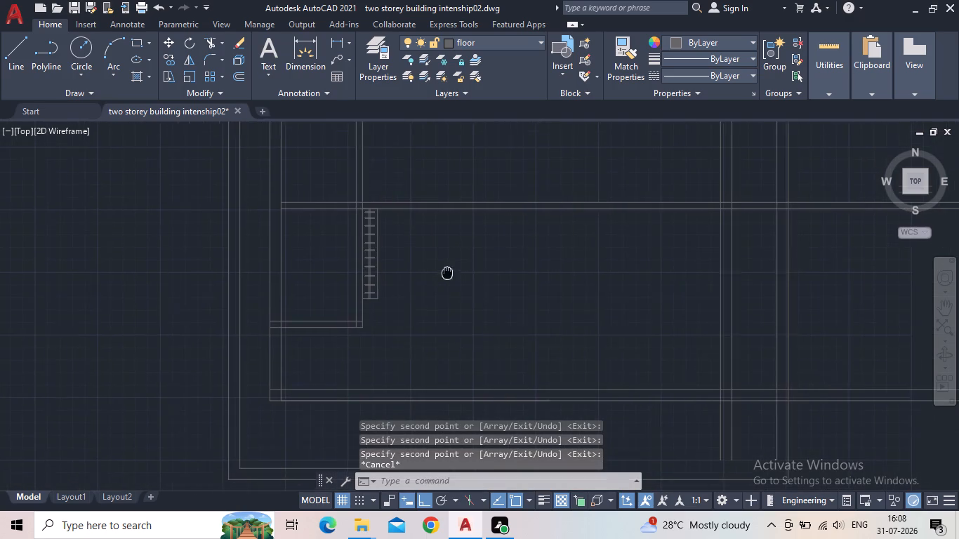
pyautogui.scroll(-1, 402, 258)
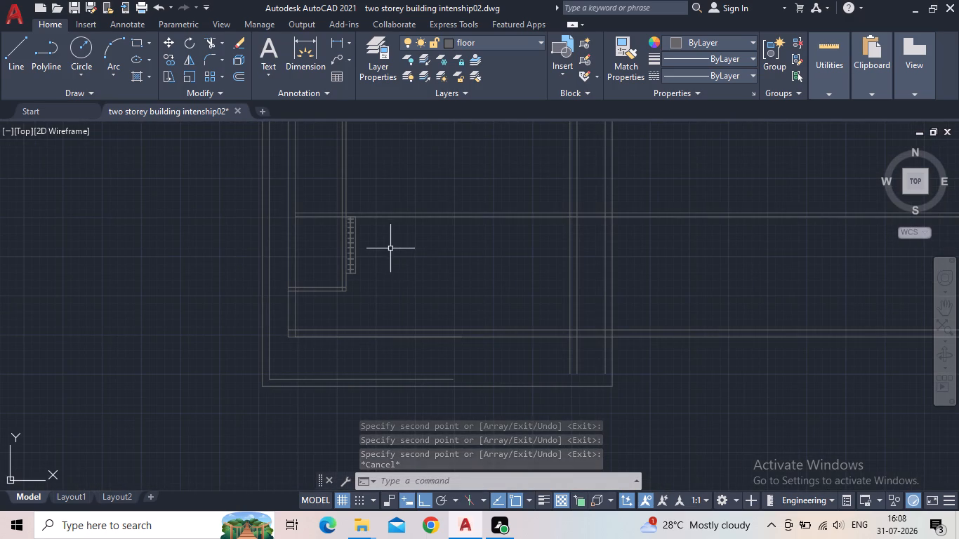
pyautogui.moveTo(435, 279); pyautogui.dragTo(291, 251, button='middle')
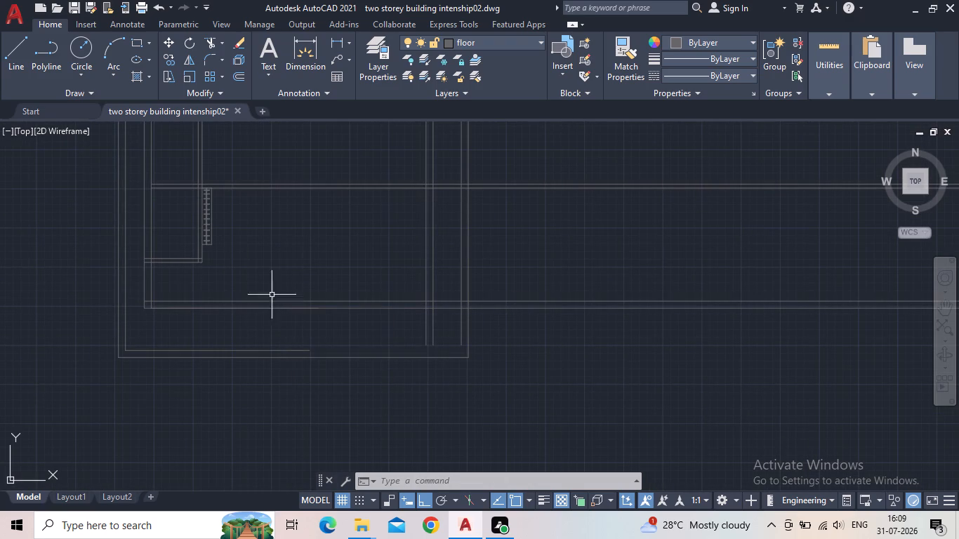
pyautogui.scroll(2, 204, 255)
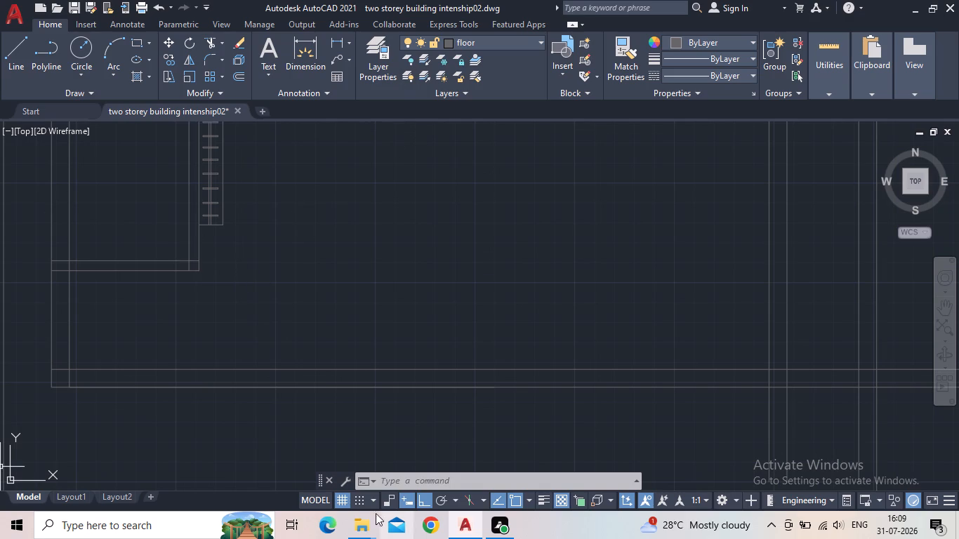
pyautogui.press('Escape')
pyautogui.moveTo(263, 276); pyautogui.dragTo(243, 396, button='middle')
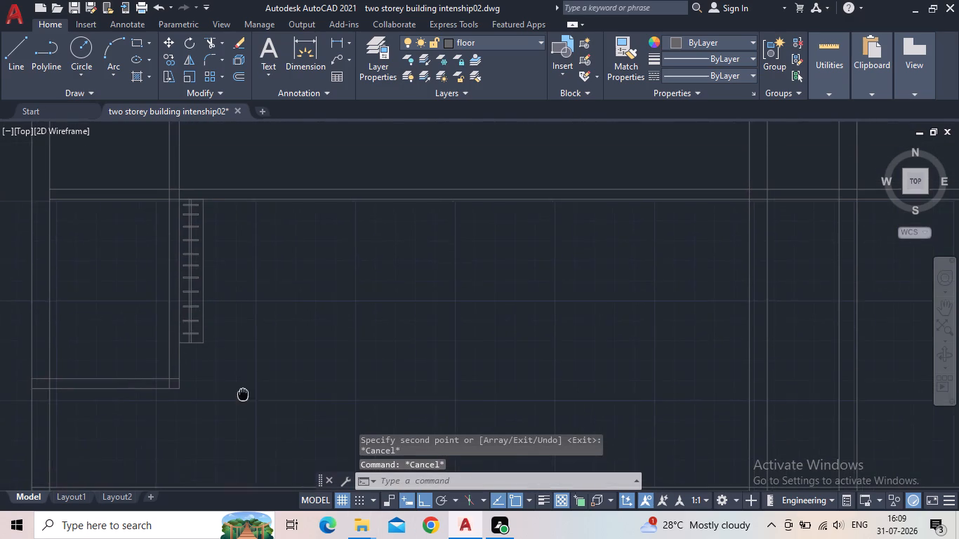
pyautogui.moveTo(243, 396); pyautogui.dragTo(242, 401, button='middle')
pyautogui.scroll(-1, 247, 397)
pyautogui.press('o')
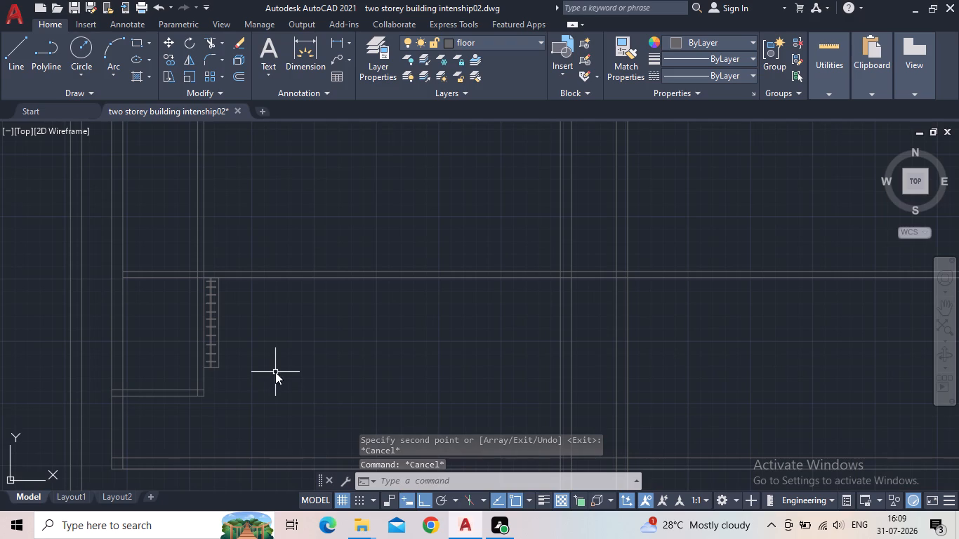
pyautogui.press('Return')
pyautogui.write('15')
pyautogui.press(';')
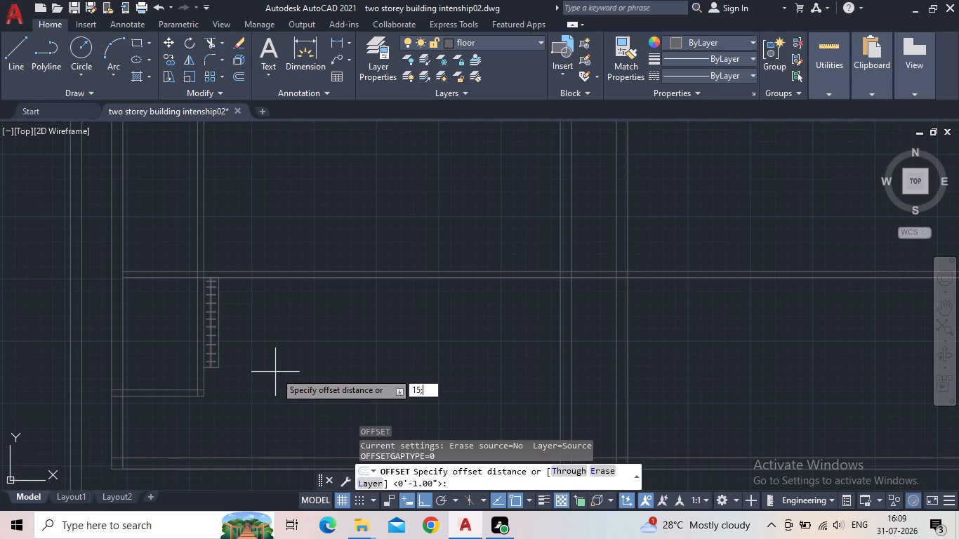
pyautogui.press('BackSpace')
pyautogui.press("'")
pyautogui.write('3"')
pyautogui.press('Return')
pyautogui.scroll(2, 204, 393)
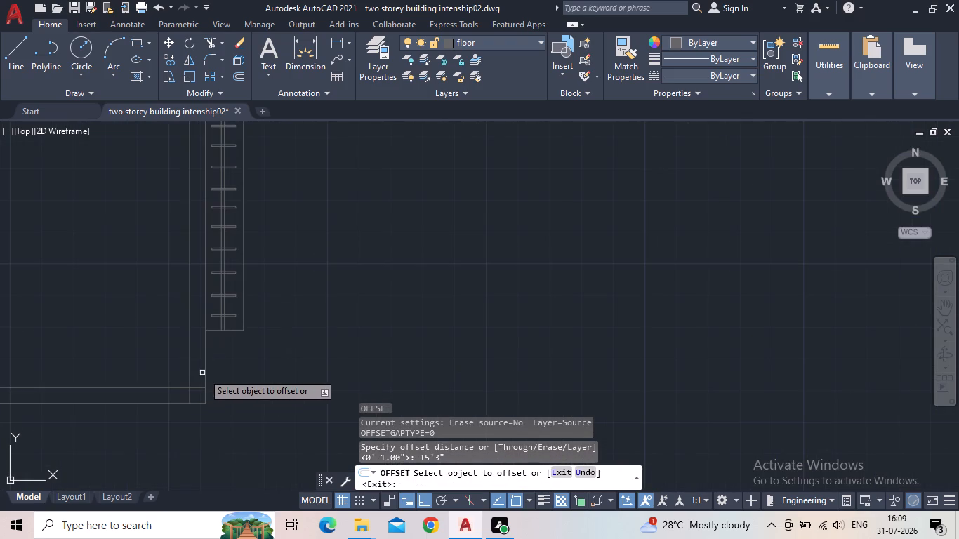
pyautogui.click(204, 371)
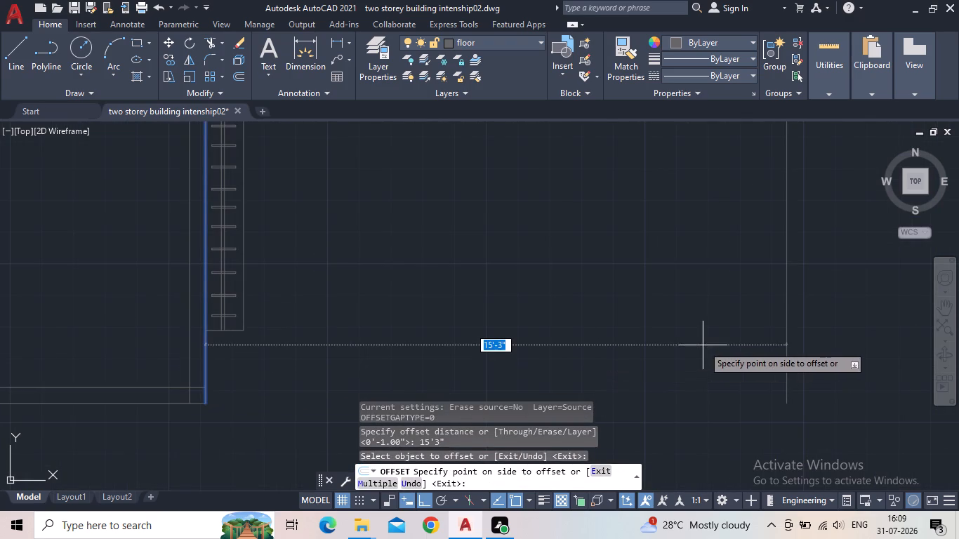
pyautogui.click(703, 345)
pyautogui.moveTo(687, 345); pyautogui.dragTo(521, 371, button='middle')
pyautogui.scroll(-2, 508, 368)
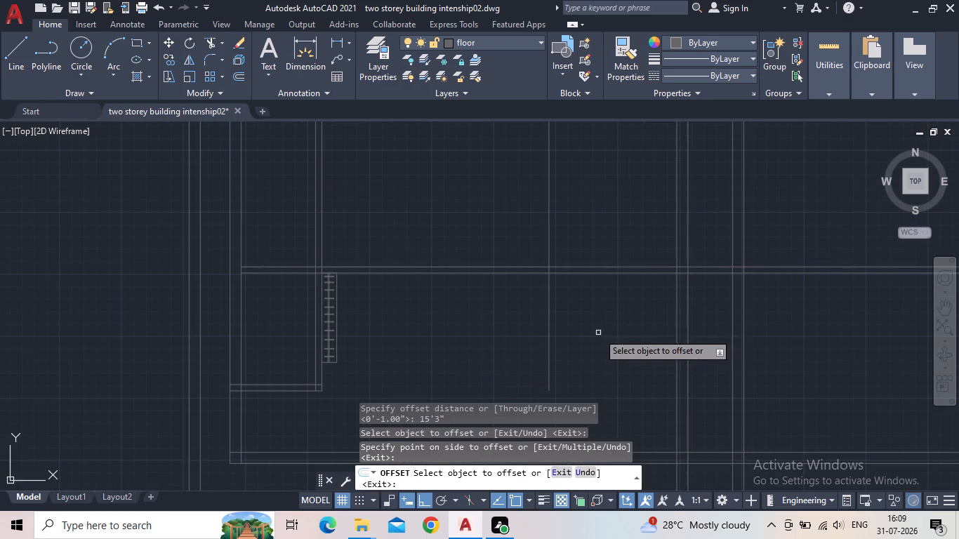
pyautogui.moveTo(595, 335); pyautogui.dragTo(515, 319, button='middle')
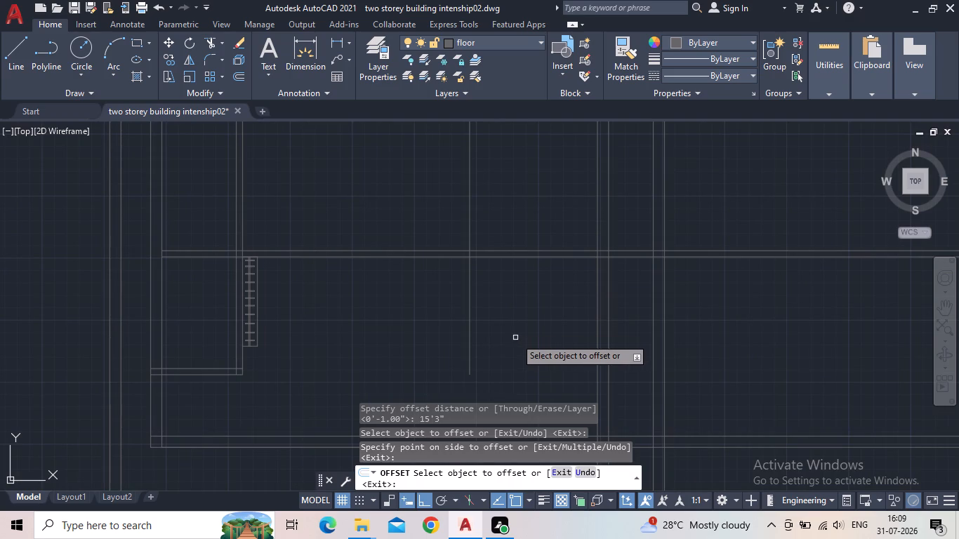
pyautogui.press('Escape')
# Extend the lower end of the offset vertical line down to the upper line of the horizontal wall below.
pyautogui.write('ex')
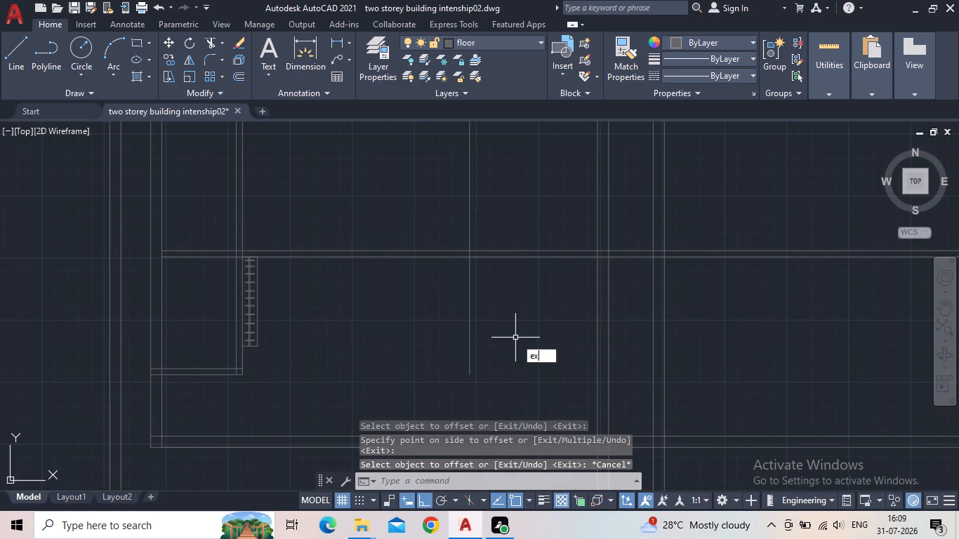
pyautogui.press('Return')
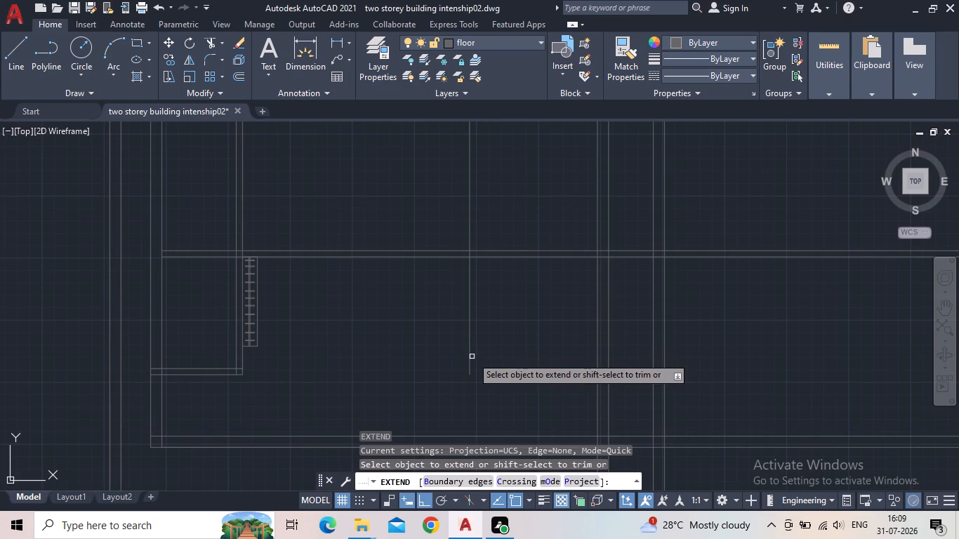
pyautogui.click(468, 361)
pyautogui.press('Escape')
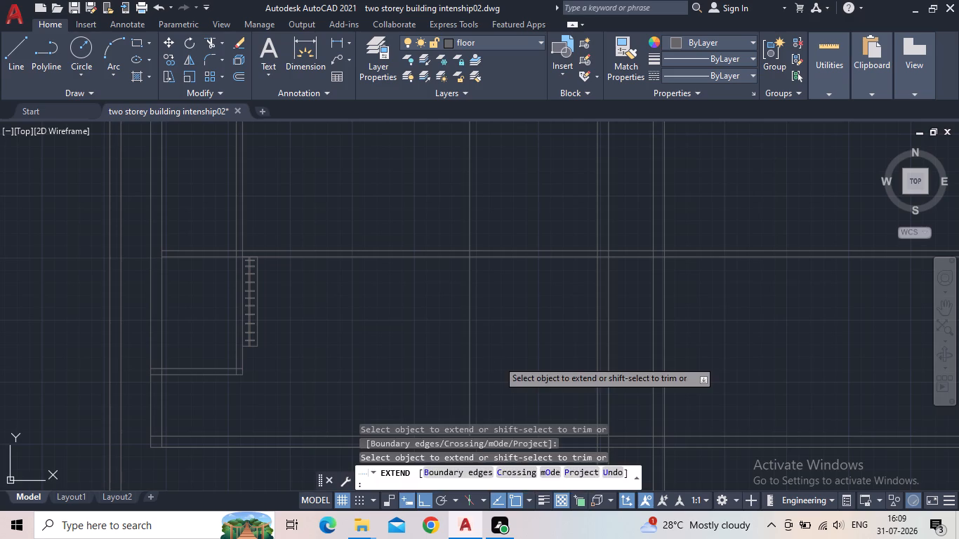
# Offset the extended vertical line 5" to the right to form the second face of the partition wall.
pyautogui.scroll(-2, 510, 376)
pyautogui.moveTo(503, 375); pyautogui.dragTo(455, 361, button='middle')
pyautogui.scroll(1, 446, 354)
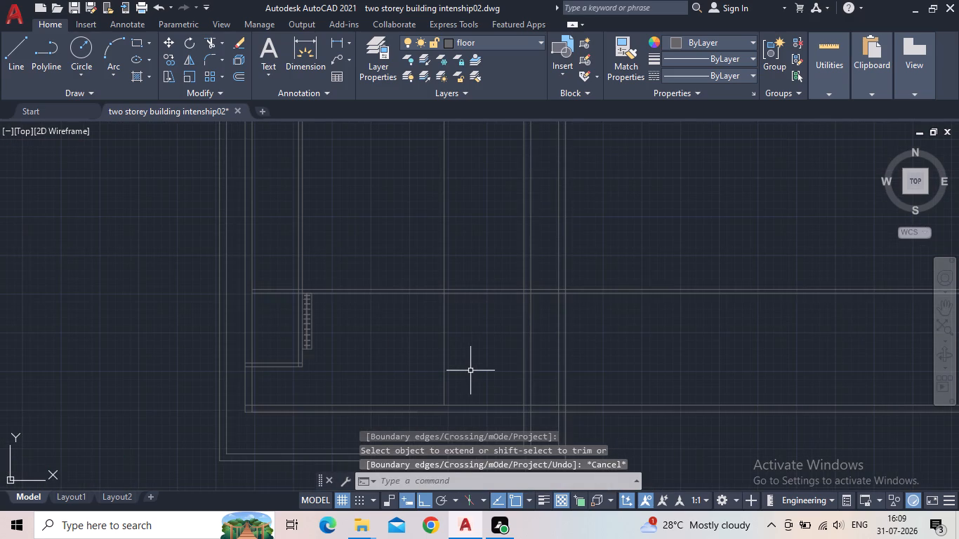
pyautogui.press('o')
pyautogui.press('Return')
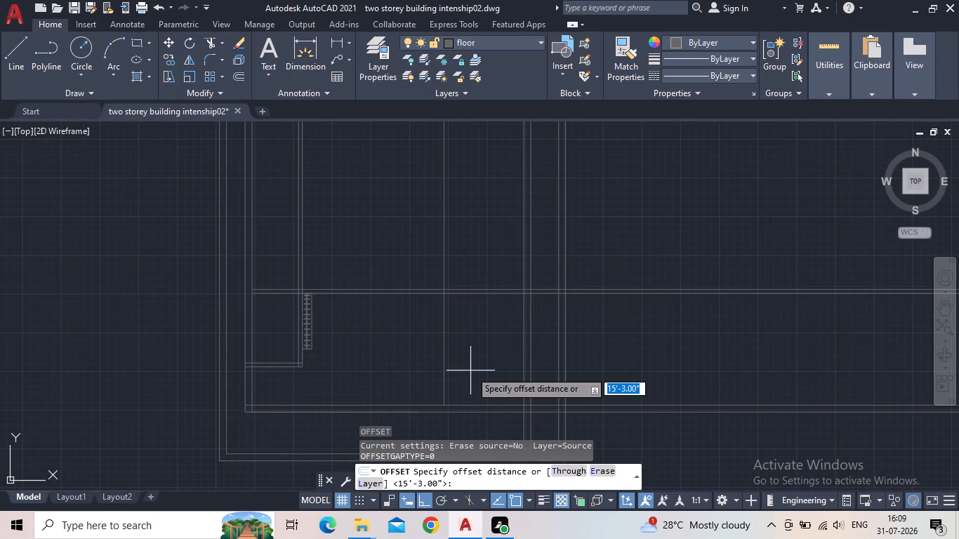
pyautogui.write('5"')
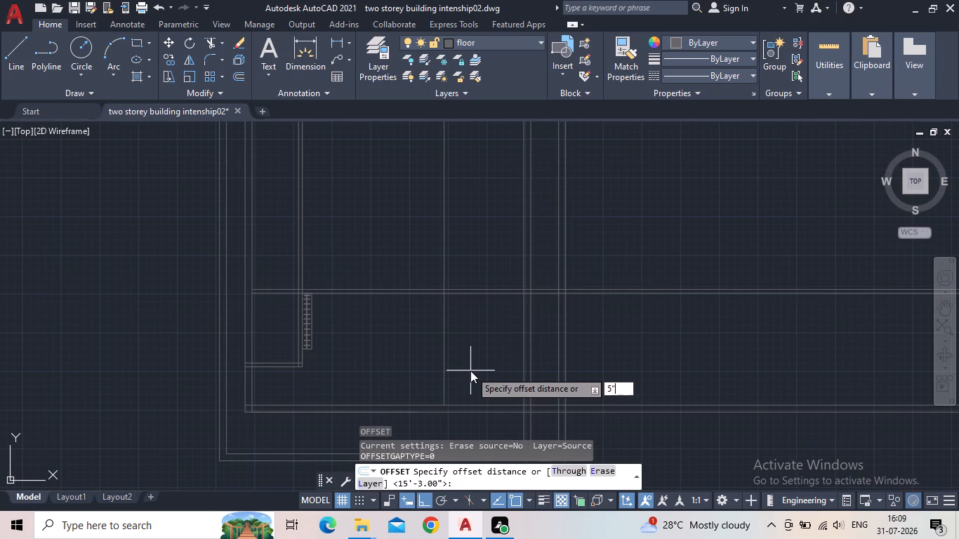
pyautogui.press('Return')
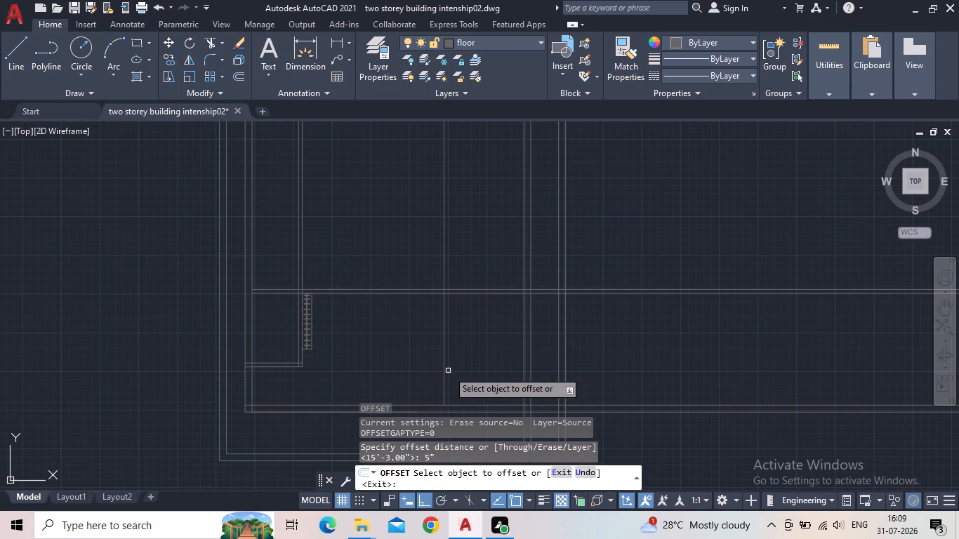
pyautogui.moveTo(444, 373); pyautogui.dragTo(452, 376)
pyautogui.click(477, 371)
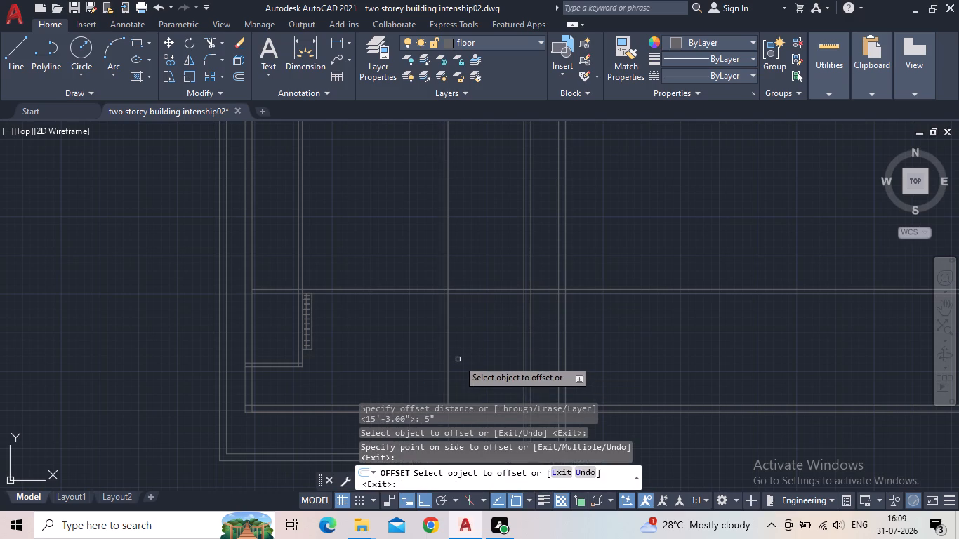
pyautogui.press('Escape')
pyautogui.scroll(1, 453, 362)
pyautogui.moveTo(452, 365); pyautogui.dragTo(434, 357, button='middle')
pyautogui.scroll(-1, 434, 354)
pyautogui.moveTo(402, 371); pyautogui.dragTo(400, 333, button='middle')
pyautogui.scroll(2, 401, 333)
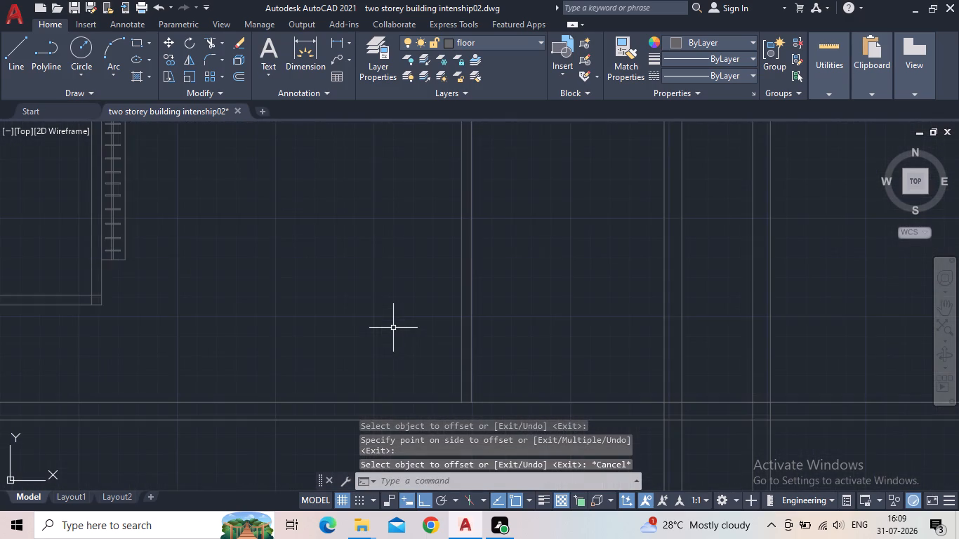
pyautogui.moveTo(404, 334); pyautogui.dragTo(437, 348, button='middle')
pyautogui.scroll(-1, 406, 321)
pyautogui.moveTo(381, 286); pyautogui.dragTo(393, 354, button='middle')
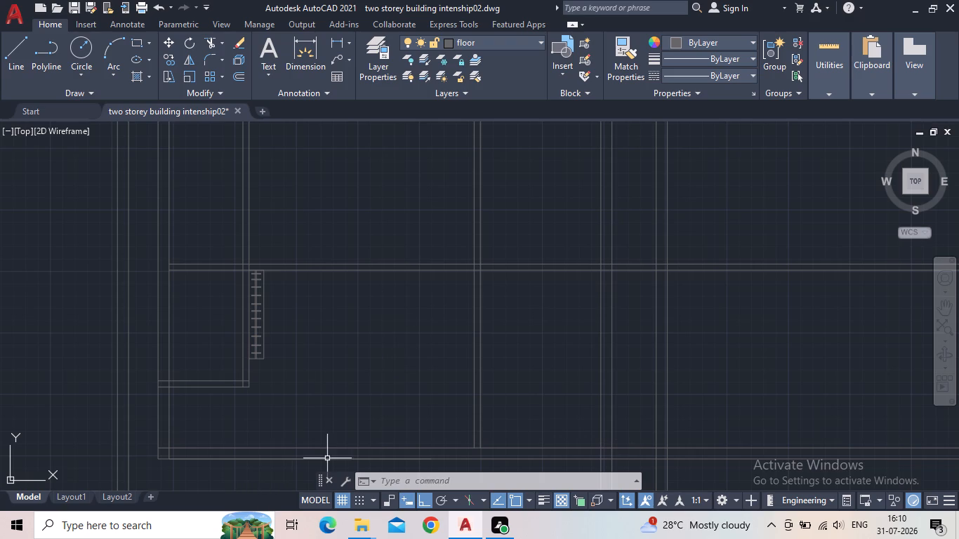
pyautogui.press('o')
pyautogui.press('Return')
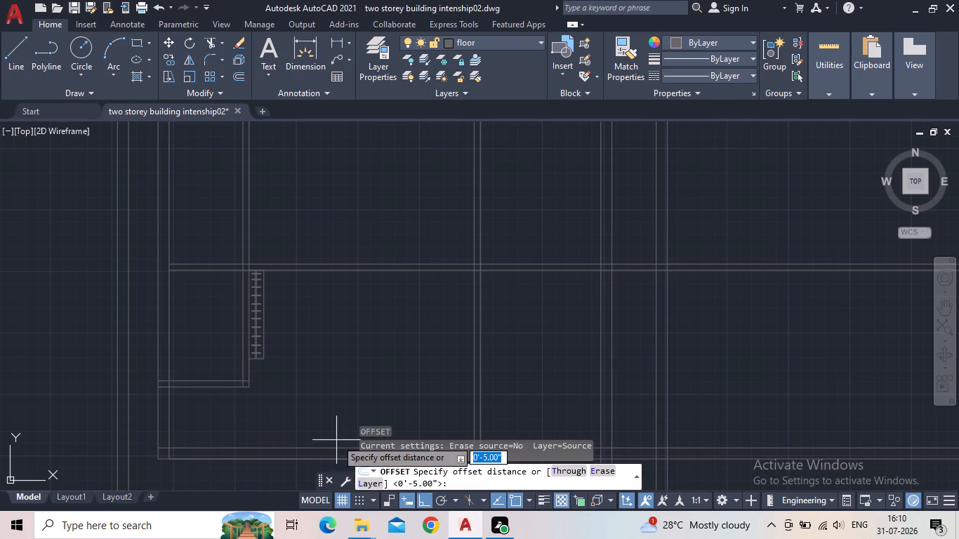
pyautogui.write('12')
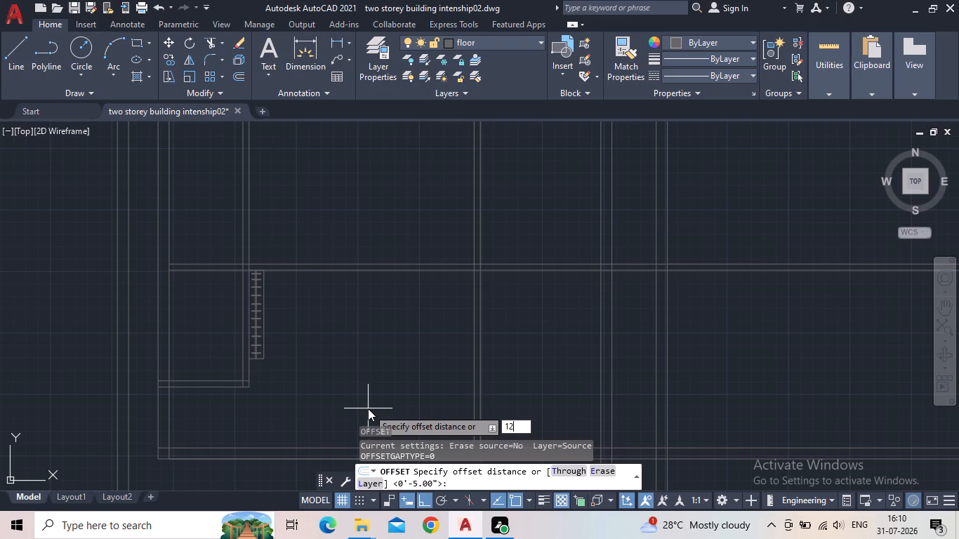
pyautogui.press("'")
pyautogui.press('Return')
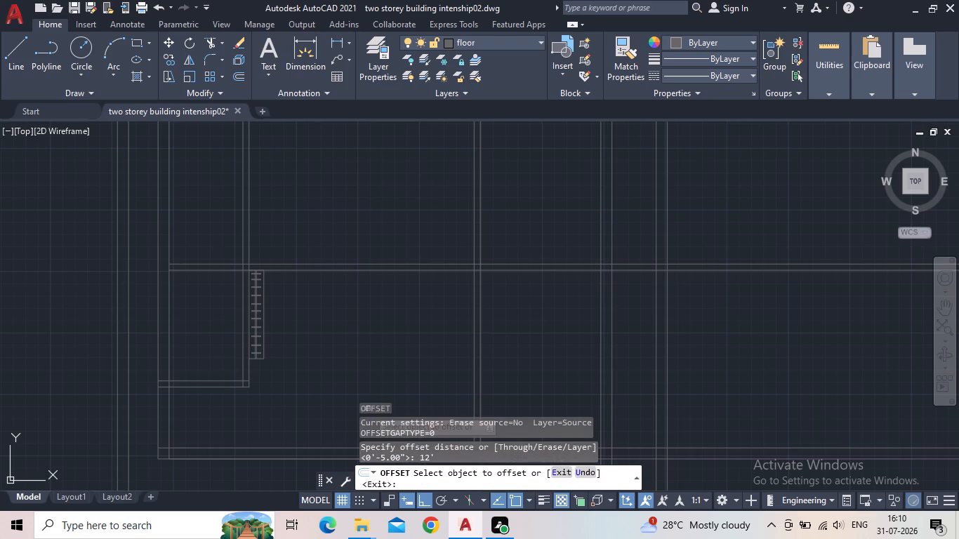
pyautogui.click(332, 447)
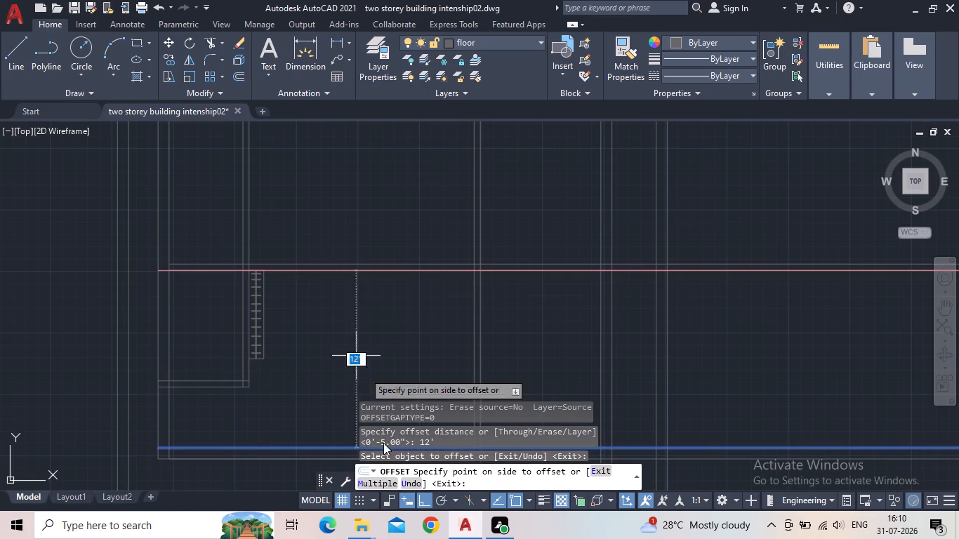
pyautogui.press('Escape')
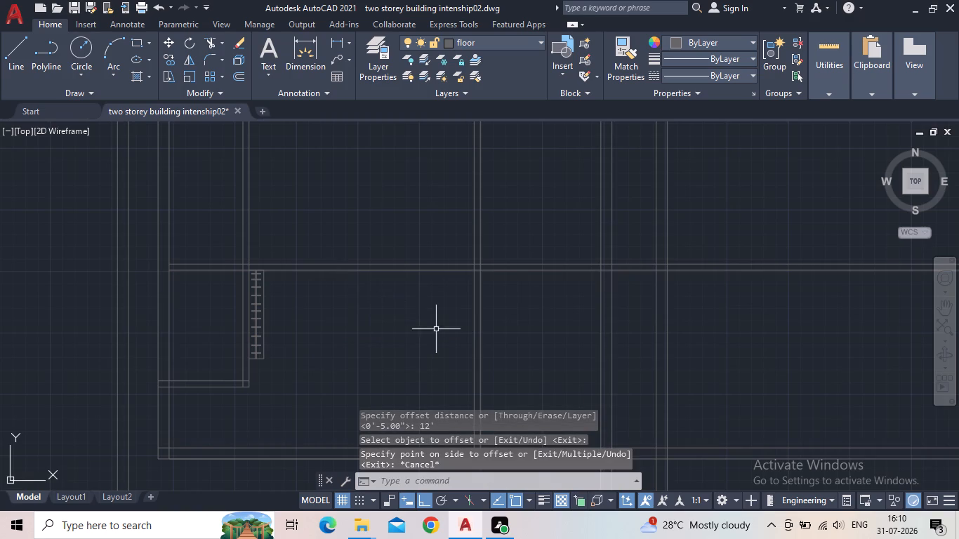
# Offset the right face line of the new 5" partition wall 7'6" to the right.
pyautogui.scroll(-1, 436, 329)
pyautogui.moveTo(436, 329); pyautogui.dragTo(338, 282, button='middle')
pyautogui.moveTo(383, 345); pyautogui.dragTo(296, 325, button='middle')
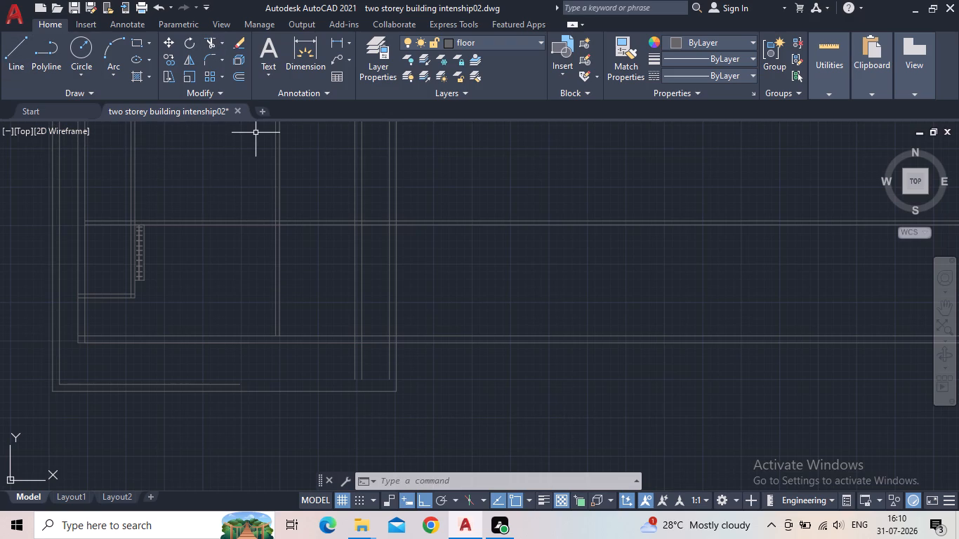
pyautogui.press('o')
pyautogui.press('Return')
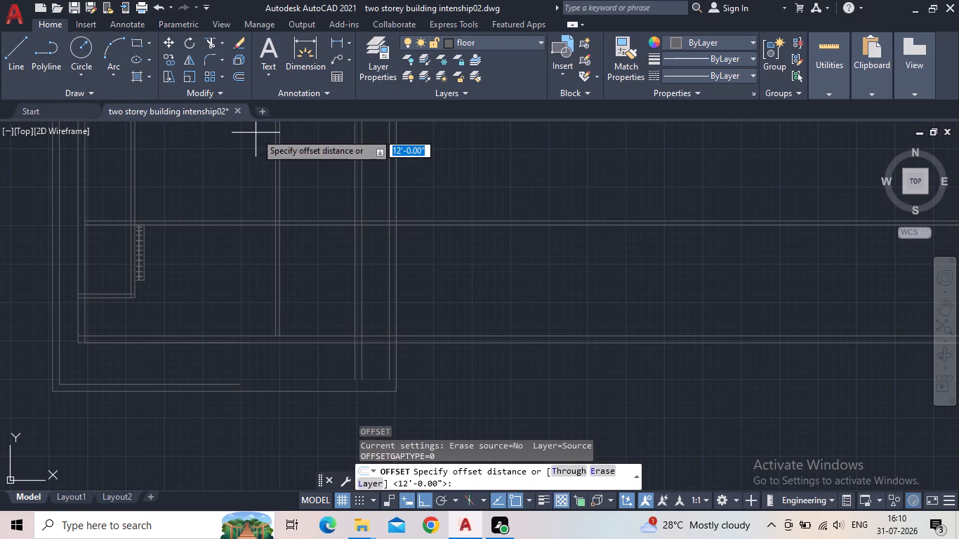
pyautogui.write("7'")
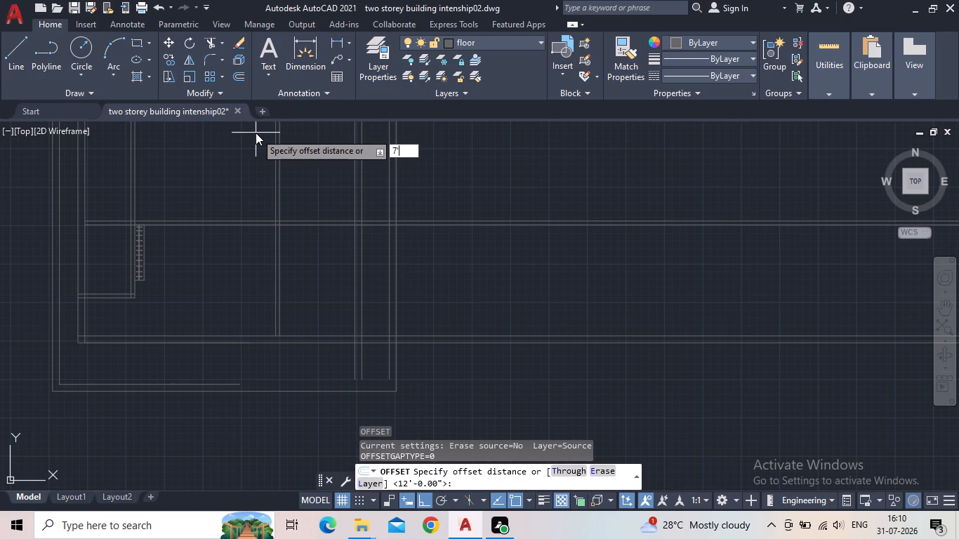
pyautogui.write('6"')
pyautogui.press('Return')
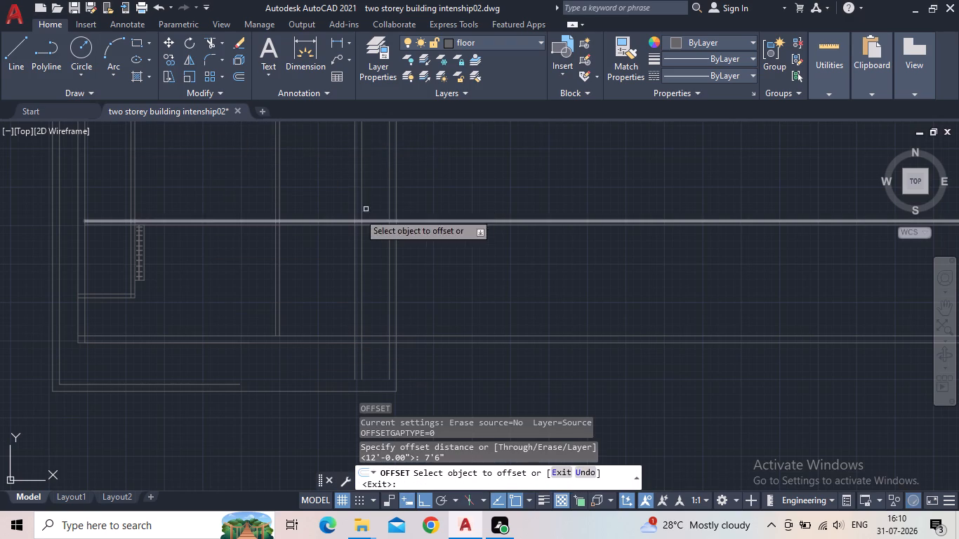
pyautogui.scroll(3, 266, 260)
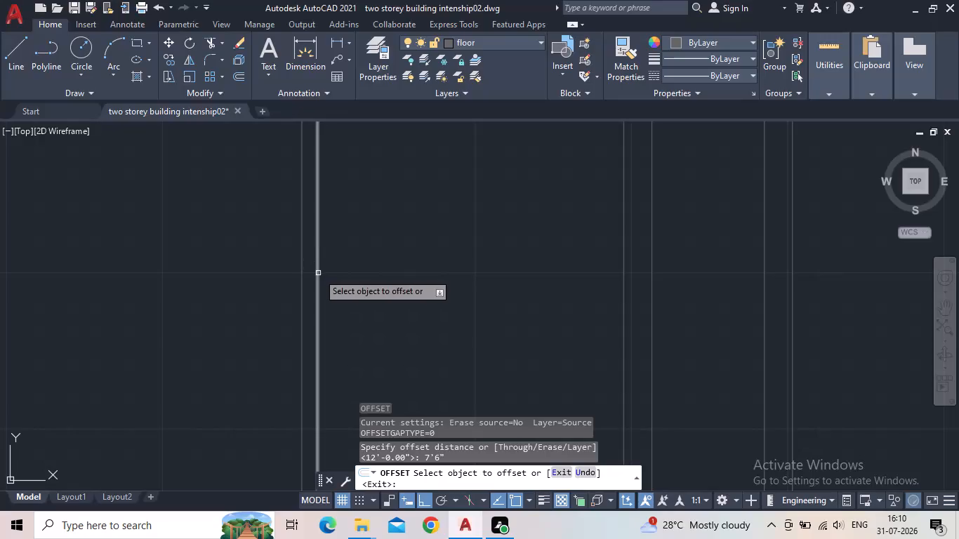
pyautogui.click(318, 273)
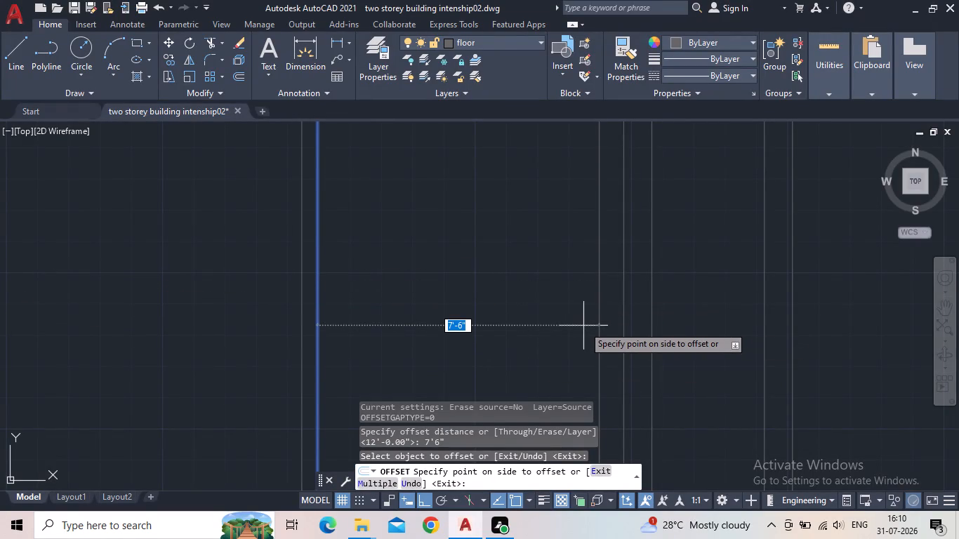
pyautogui.scroll(-2, 583, 326)
pyautogui.moveTo(581, 327); pyautogui.dragTo(593, 299, button='middle')
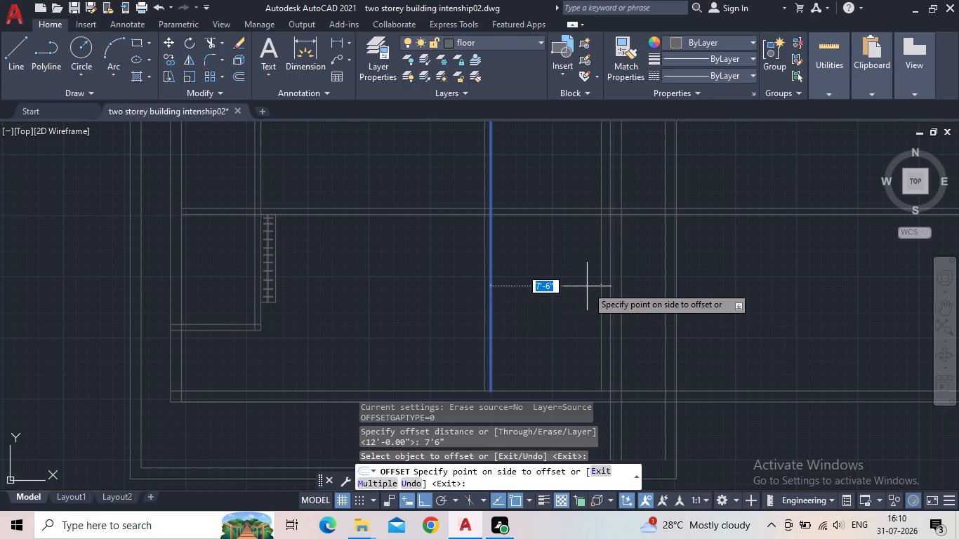
pyautogui.click(587, 286)
pyautogui.scroll(1, 622, 286)
pyautogui.press('Escape')
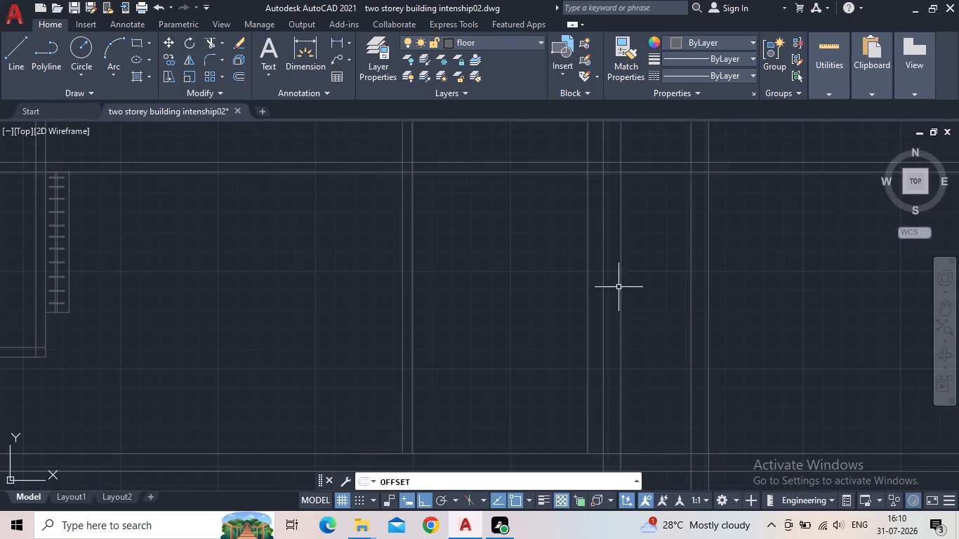
# Measure the gap between the newly offset vertical line and the nearest existing wall line to its right.
pyautogui.click(601, 294)
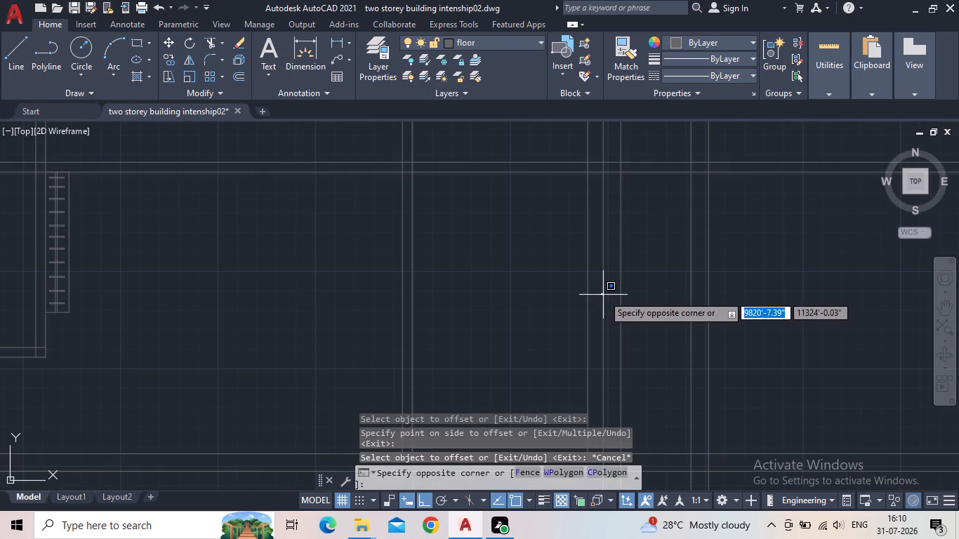
pyautogui.click(603, 295)
pyautogui.click(604, 295)
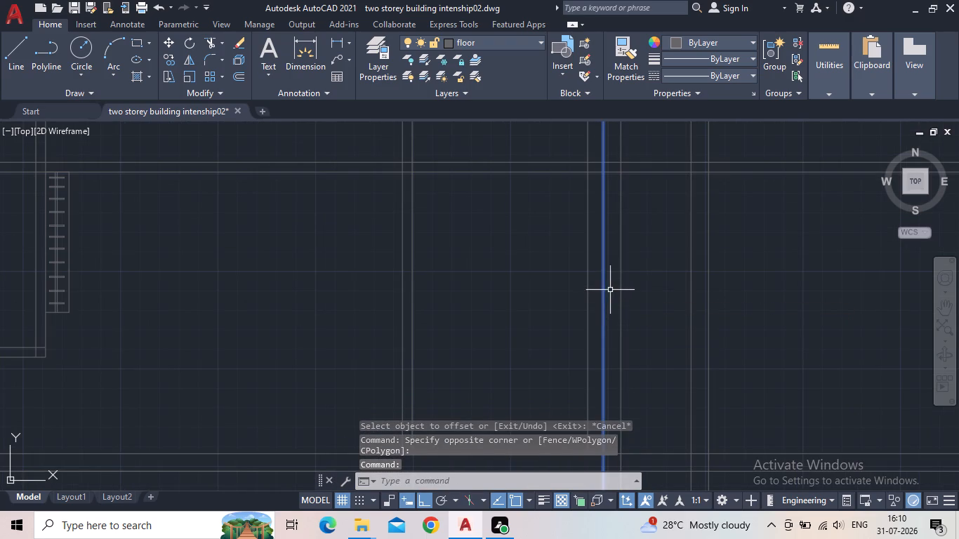
pyautogui.press('Escape')
pyautogui.click(343, 44)
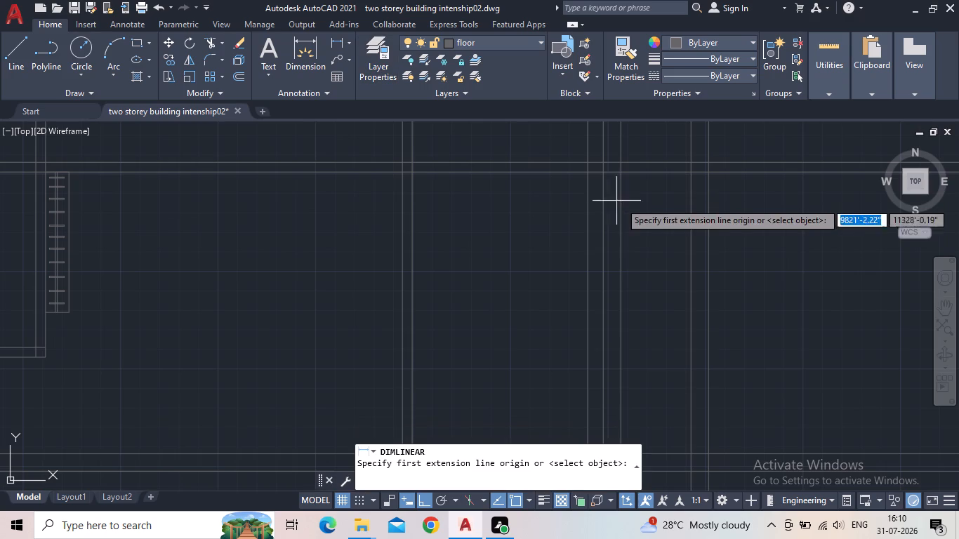
pyautogui.click(588, 175)
pyautogui.click(606, 175)
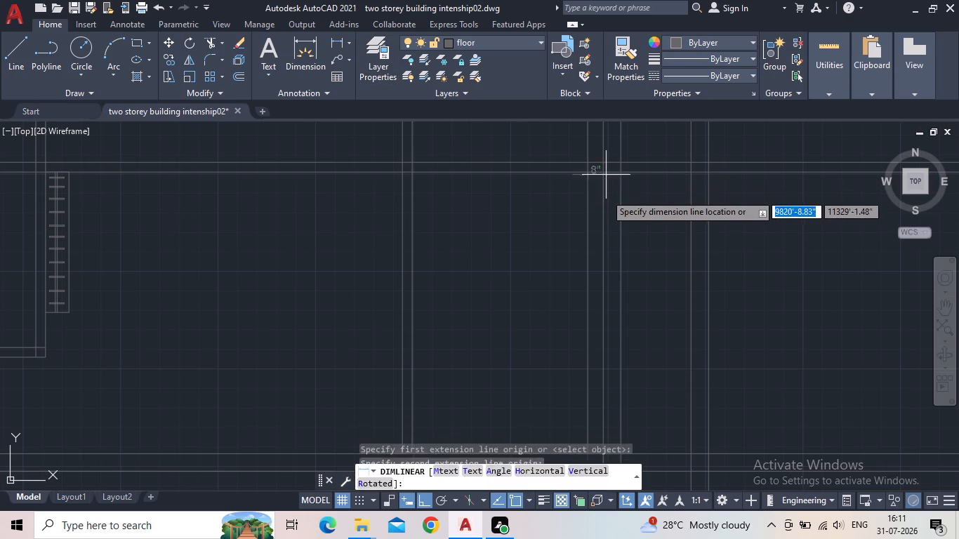
pyautogui.press('Escape')
# Delete the two old vertical wall lines just to the right of the newly offset line.
pyautogui.click(602, 214)
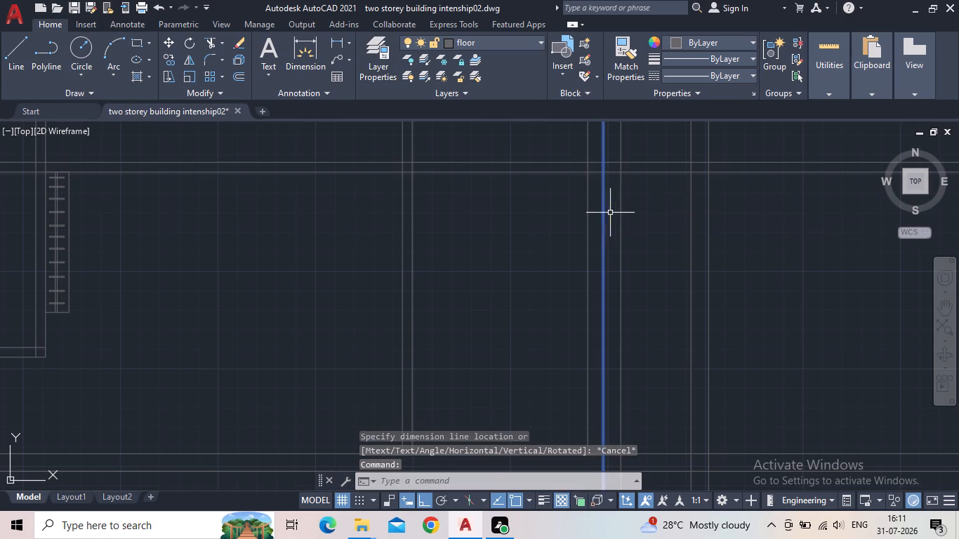
pyautogui.click(622, 218)
pyautogui.press('Delete')
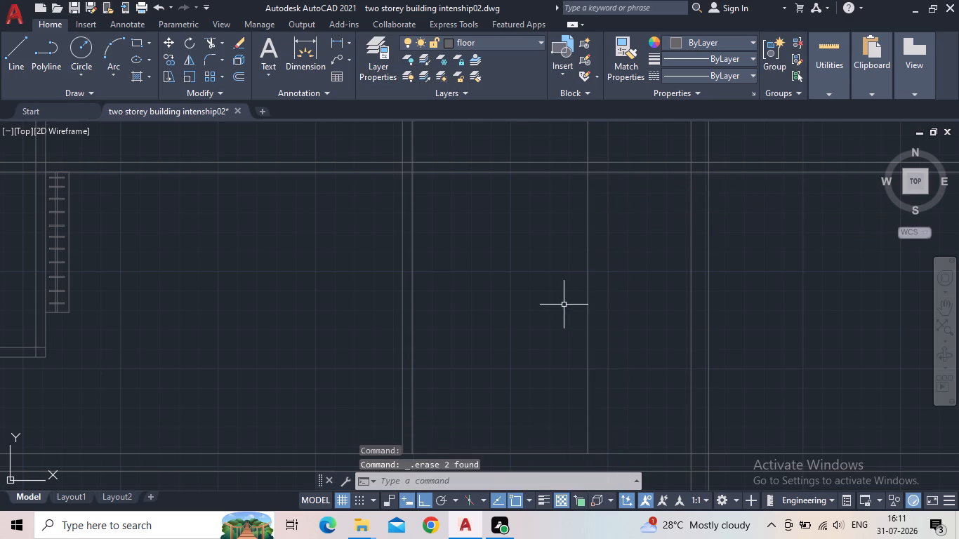
# Offset the new vertical line 5" to the right to form the second face of this partition wall.
pyautogui.scroll(-3, 562, 299)
pyautogui.moveTo(521, 302); pyautogui.dragTo(521, 328, button='middle')
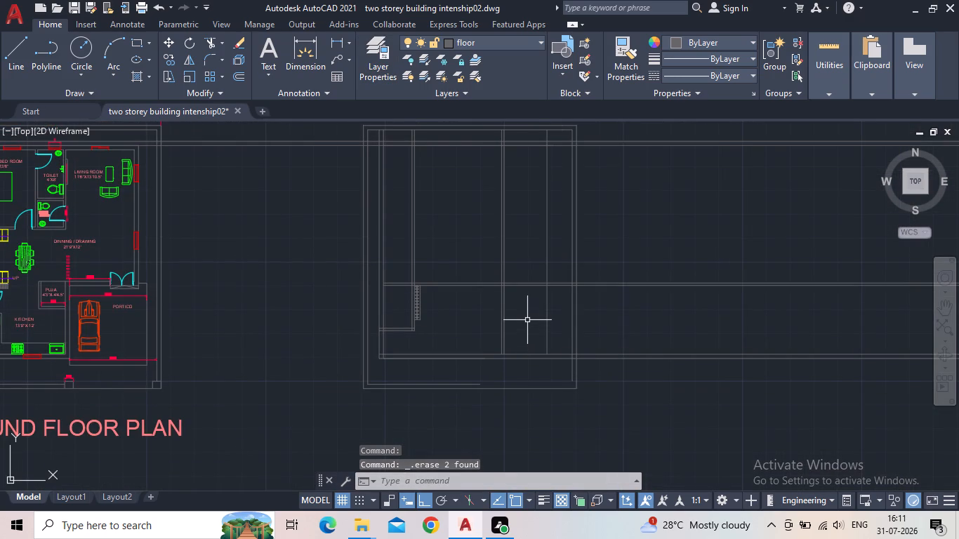
pyautogui.press('o')
pyautogui.press('Return')
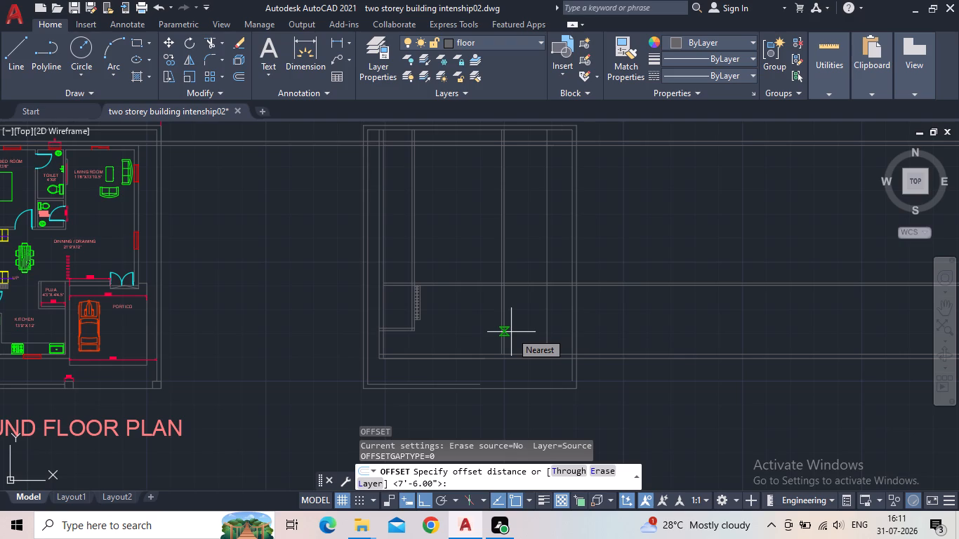
pyautogui.press('5')
pyautogui.hotkey('shift', '"')
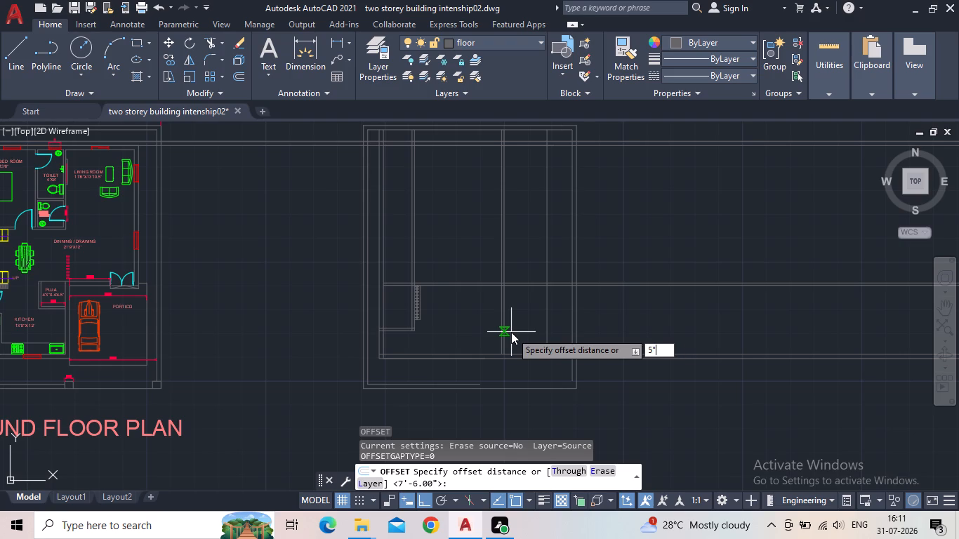
pyautogui.press('Return')
pyautogui.moveTo(545, 302); pyautogui.dragTo(560, 305)
pyautogui.click(574, 305)
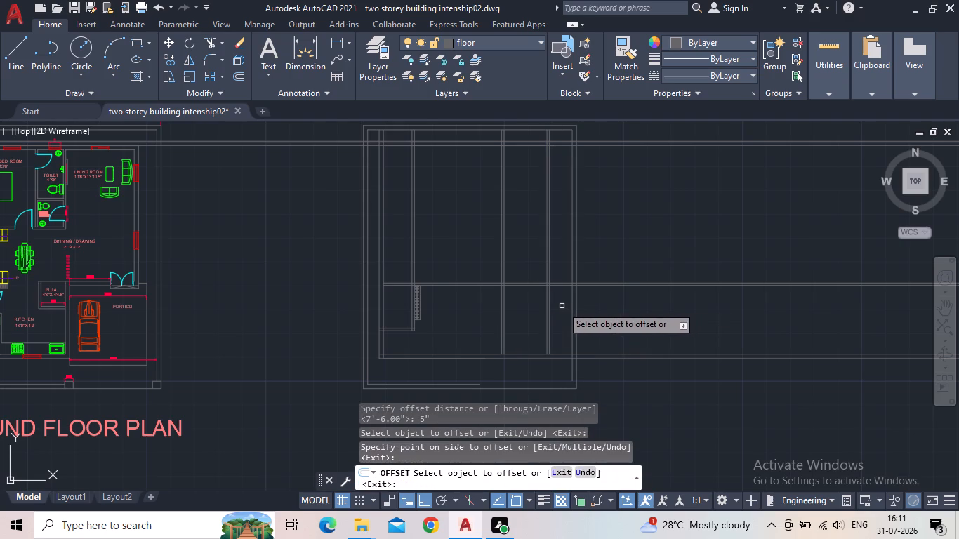
pyautogui.press('Escape')
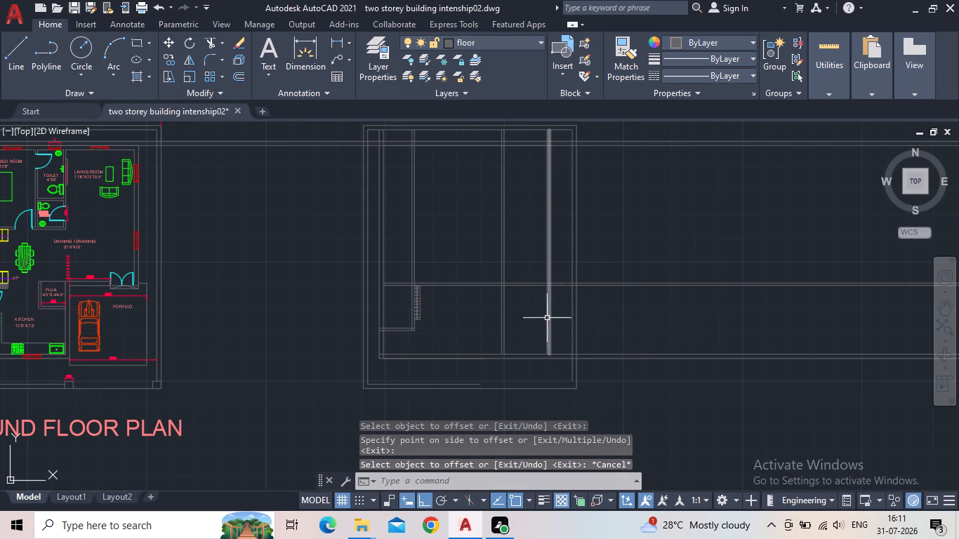
# Extend the right face line of the first partition wall down to the lower line of the bottom horizontal wall.
pyautogui.scroll(2, 543, 303)
pyautogui.moveTo(550, 309); pyautogui.dragTo(479, 305, button='middle')
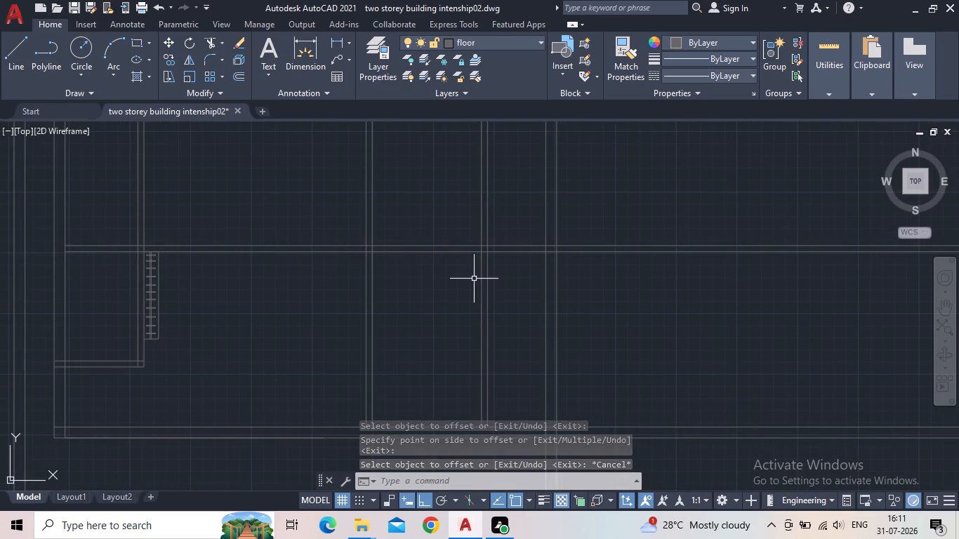
pyautogui.moveTo(486, 320); pyautogui.dragTo(518, 189, button='middle')
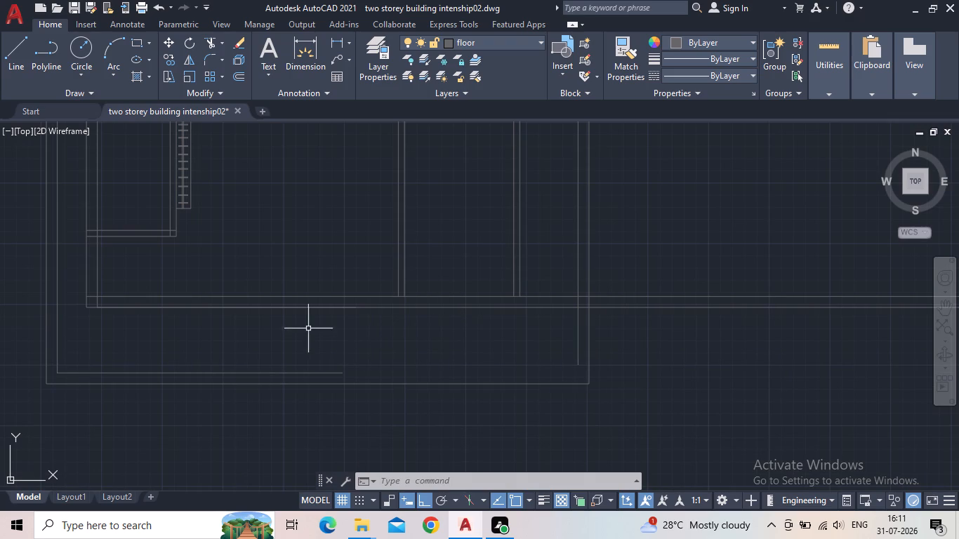
pyautogui.press('e')
pyautogui.press('x')
pyautogui.press('Return')
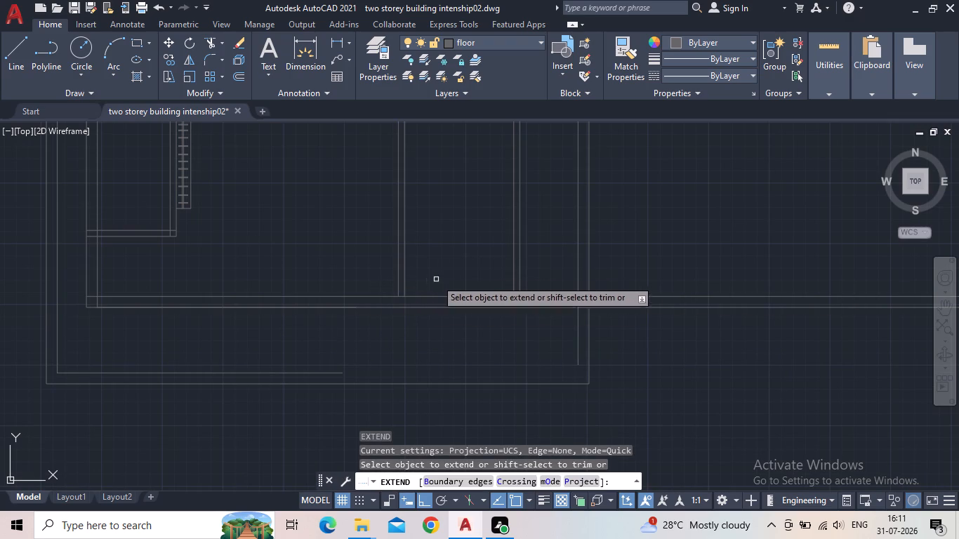
pyautogui.moveTo(450, 282); pyautogui.dragTo(478, 286, button='middle')
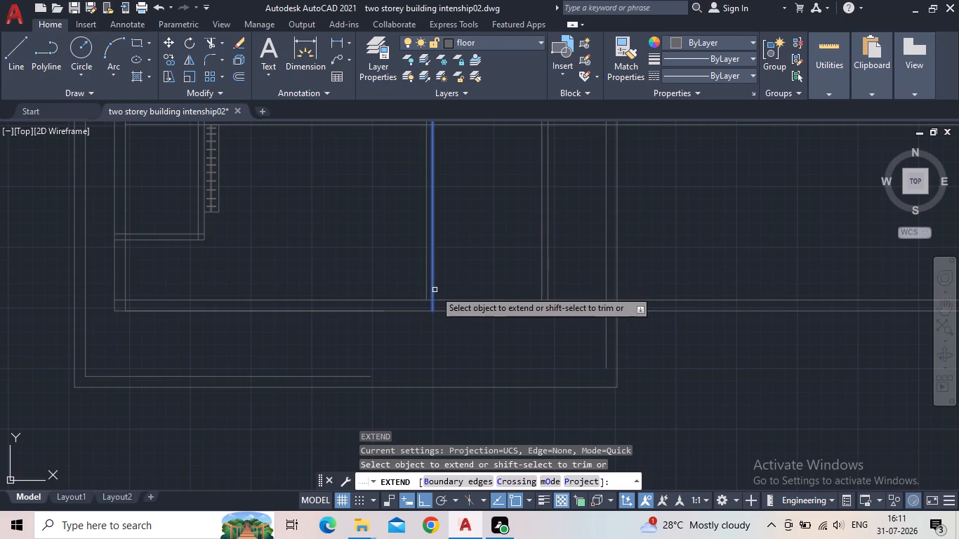
pyautogui.click(435, 290)
pyautogui.press('Escape')
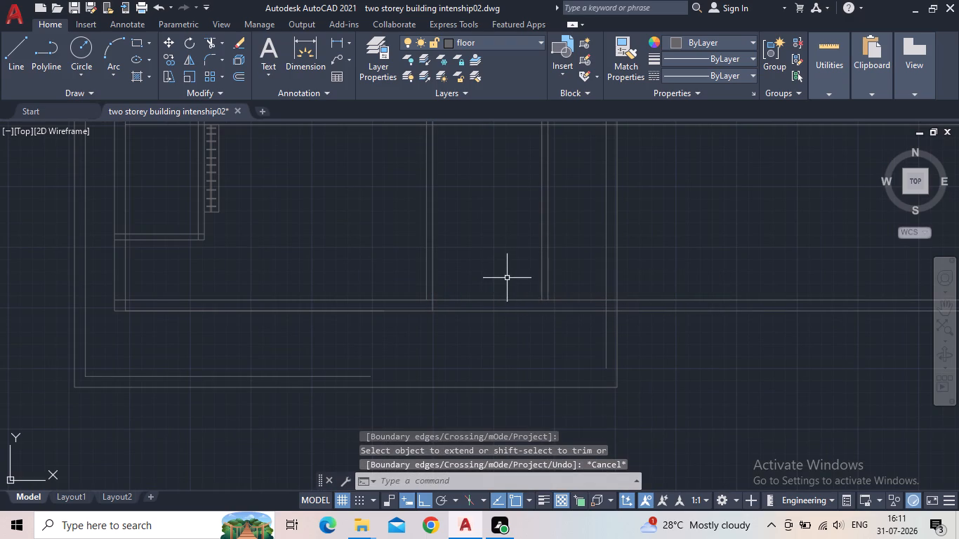
# Trim the bottom horizontal wall's upper line between the first and second vertical partition walls.
pyautogui.moveTo(505, 279); pyautogui.dragTo(461, 303, button='middle')
pyautogui.write('tr')
pyautogui.press('Return')
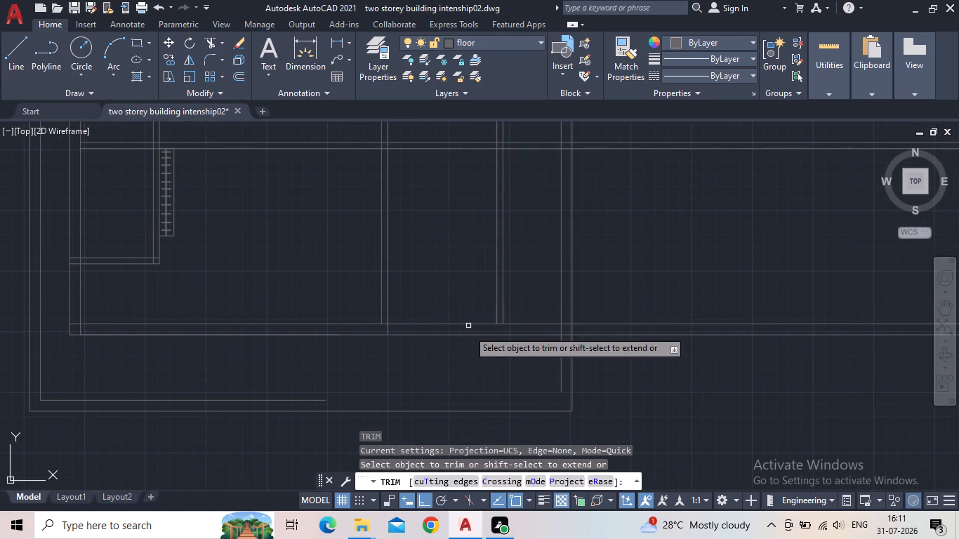
pyautogui.click(463, 350)
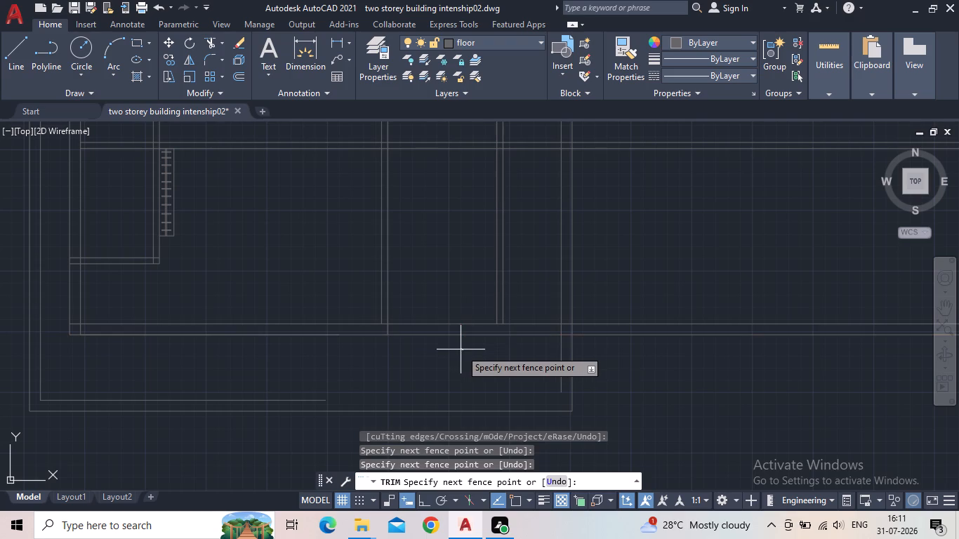
pyautogui.click(461, 350)
pyautogui.click(451, 326)
pyautogui.click(444, 311)
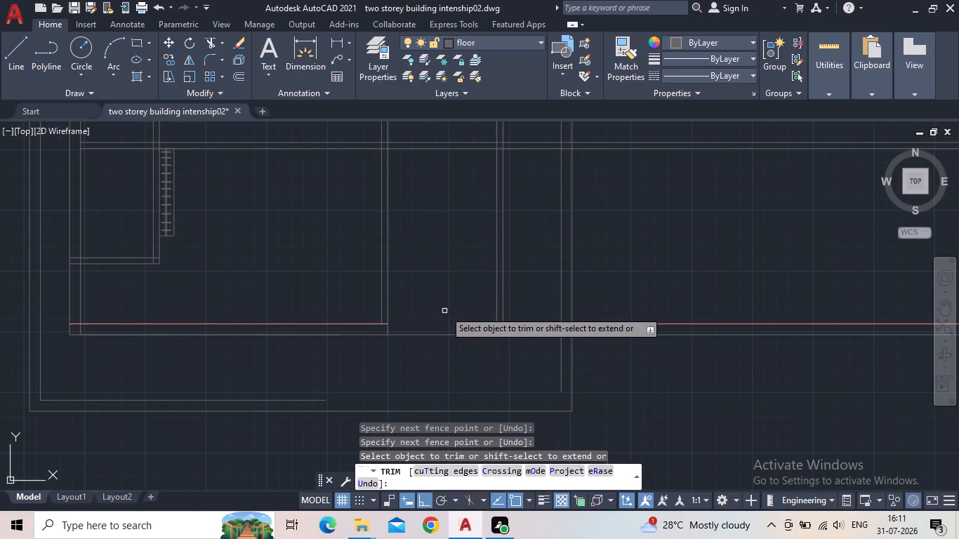
# Trim the bottom wall's upper line from the second partition through the outer wall and delete the leftover line beyond it.
pyautogui.scroll(-2, 450, 335)
pyautogui.moveTo(456, 352); pyautogui.dragTo(446, 352, button='middle')
pyautogui.scroll(2, 446, 351)
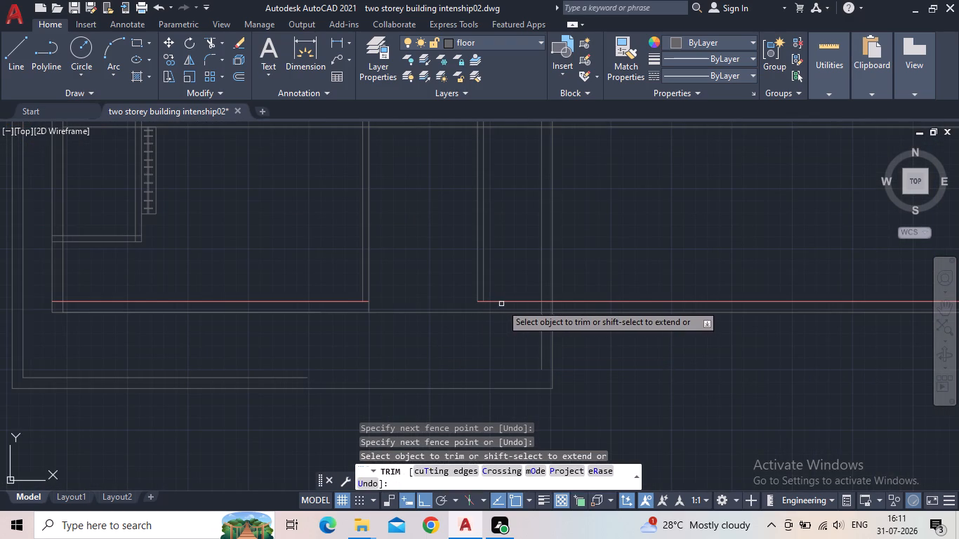
pyautogui.scroll(1, 520, 305)
pyautogui.click(520, 305)
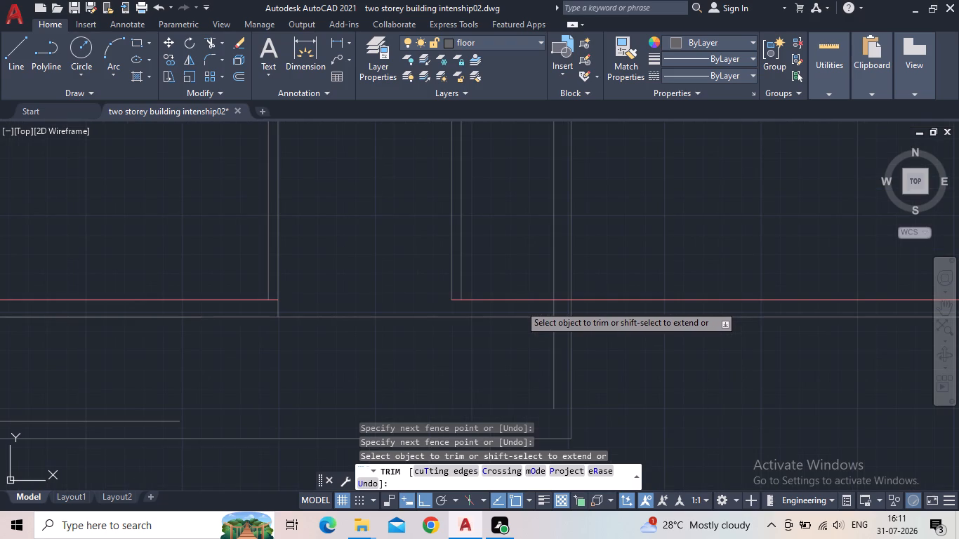
pyautogui.click(509, 293)
pyautogui.scroll(3, 456, 302)
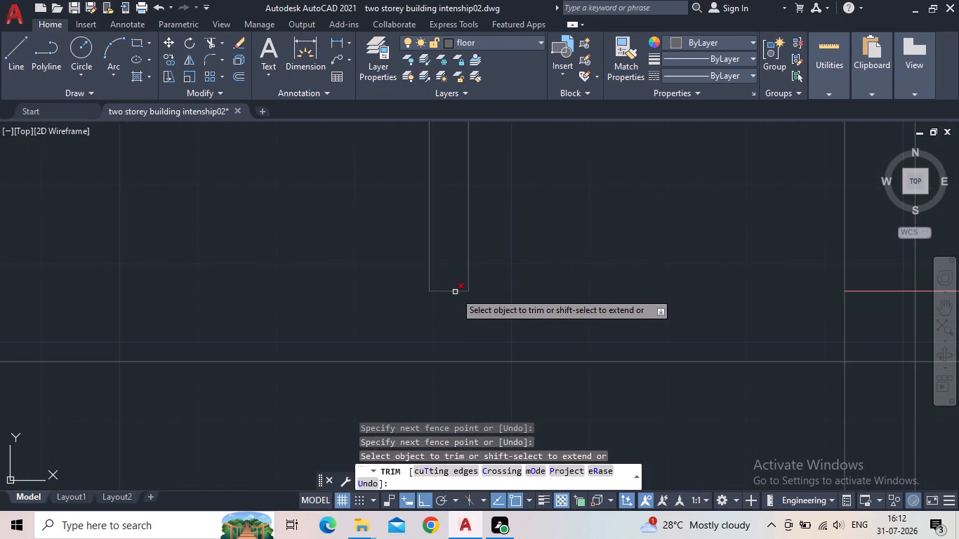
pyautogui.click(455, 291)
pyautogui.click(892, 291)
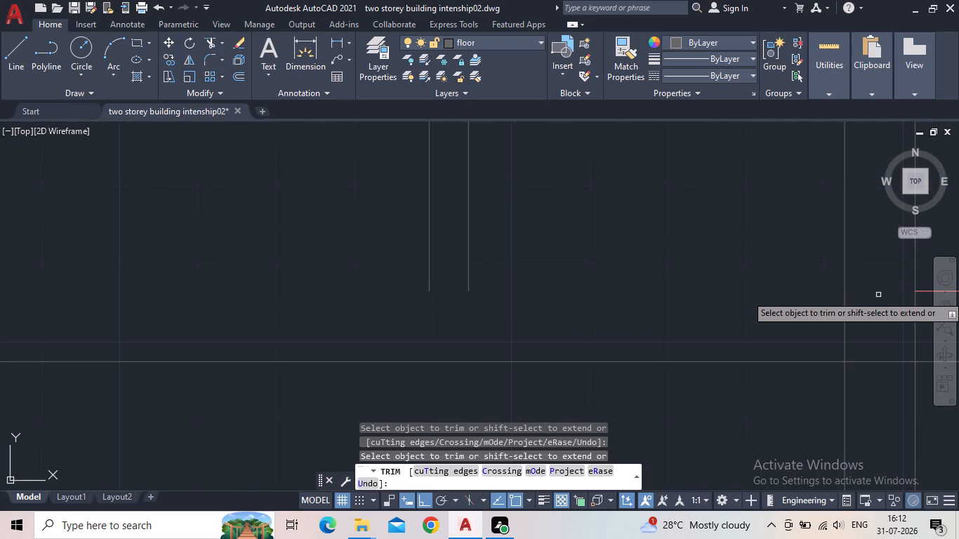
pyautogui.moveTo(862, 316); pyautogui.dragTo(475, 401, button='middle')
pyautogui.scroll(-3, 456, 399)
pyautogui.press('Escape')
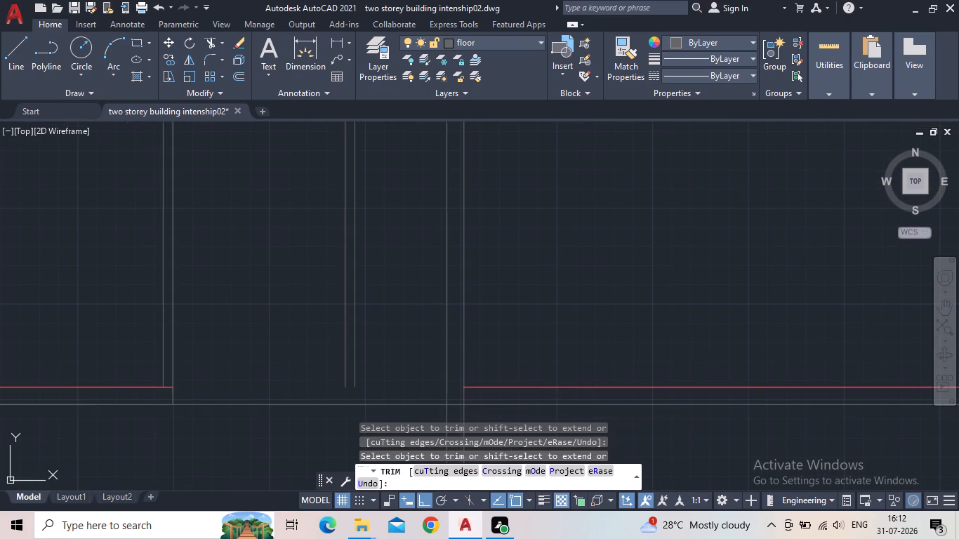
pyautogui.click(550, 386)
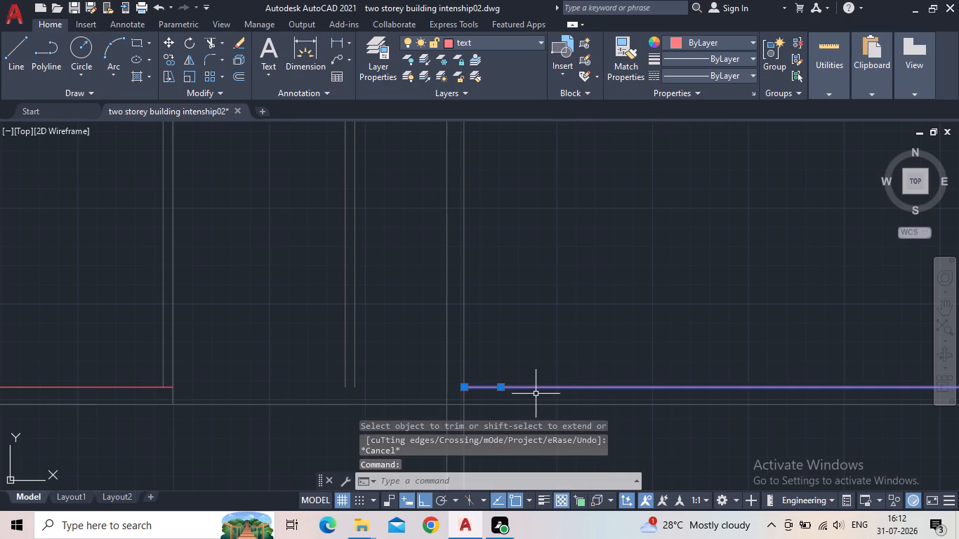
pyautogui.press('Delete')
# Offset the bottom horizontal wall's lower line 5" upward to form the wall's new inner face.
pyautogui.moveTo(275, 397); pyautogui.dragTo(286, 375, button='middle')
pyautogui.press('o')
pyautogui.press('Return')
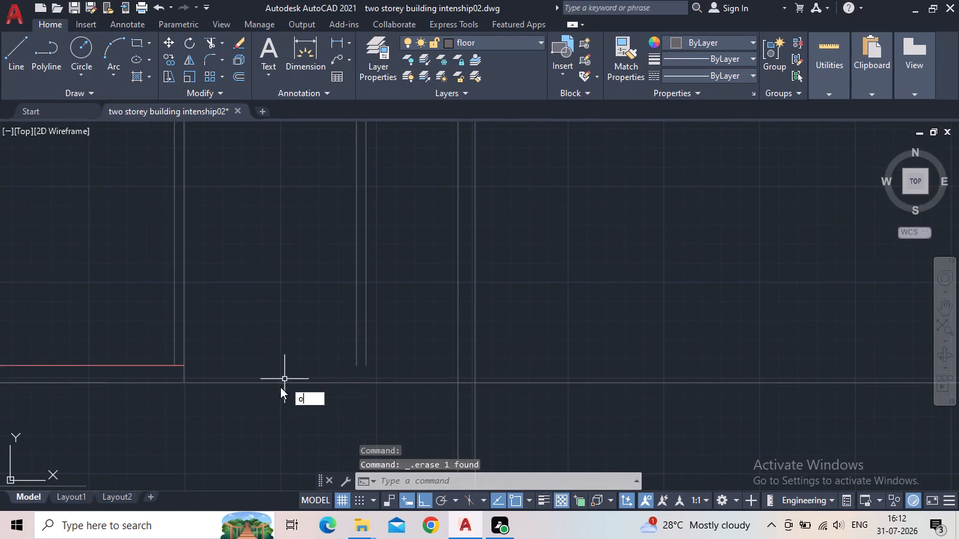
pyautogui.press('5')
pyautogui.hotkey('shift', '"')
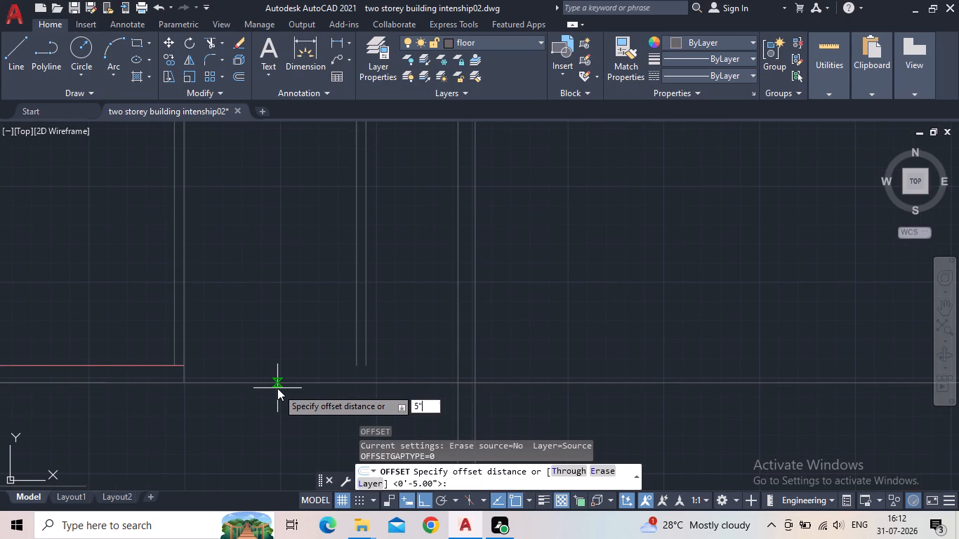
pyautogui.press('Return')
pyautogui.click(269, 386)
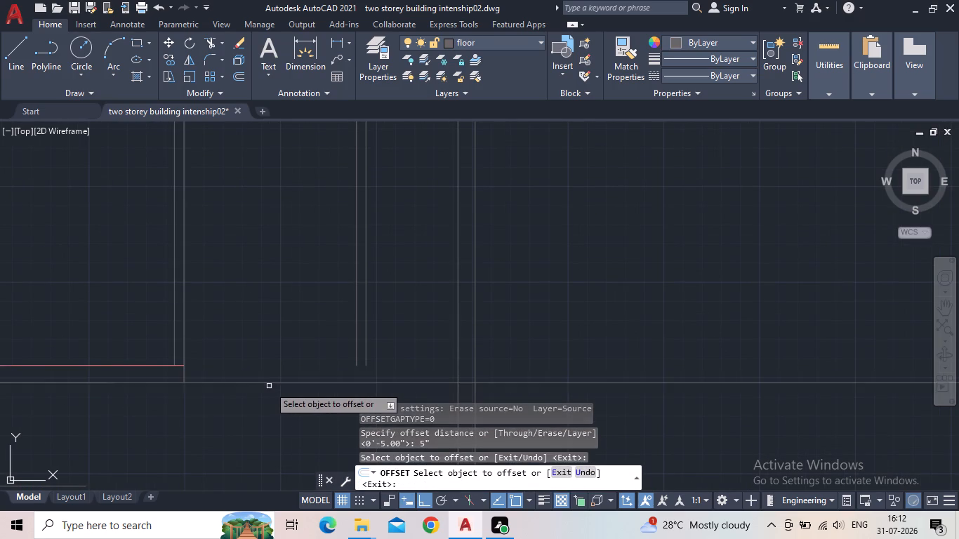
pyautogui.click(272, 382)
pyautogui.click(281, 355)
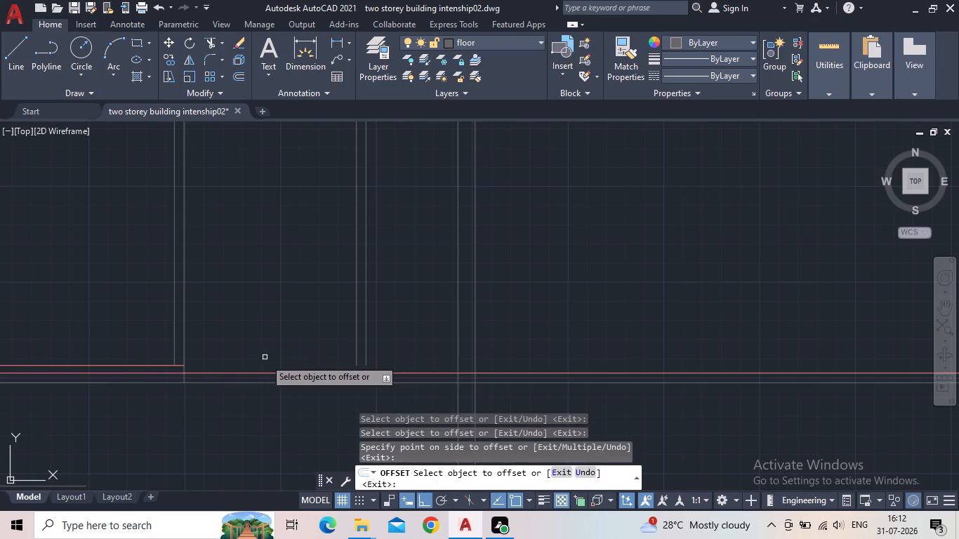
pyautogui.press('Escape')
# Select the second plan's linework and apply color 252 to the floor layer.
pyautogui.scroll(-4, 267, 361)
pyautogui.moveTo(305, 430); pyautogui.dragTo(290, 422)
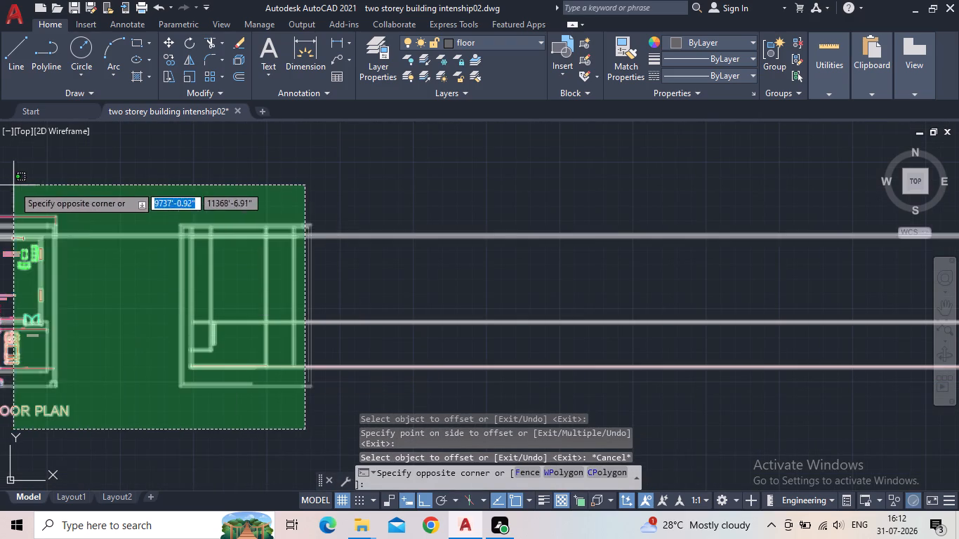
pyautogui.click(166, 186)
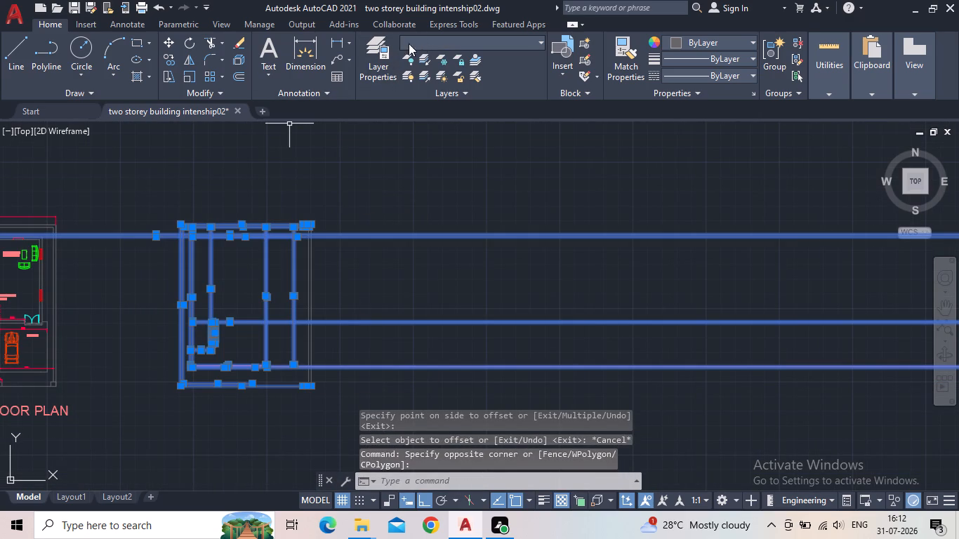
pyautogui.click(441, 46)
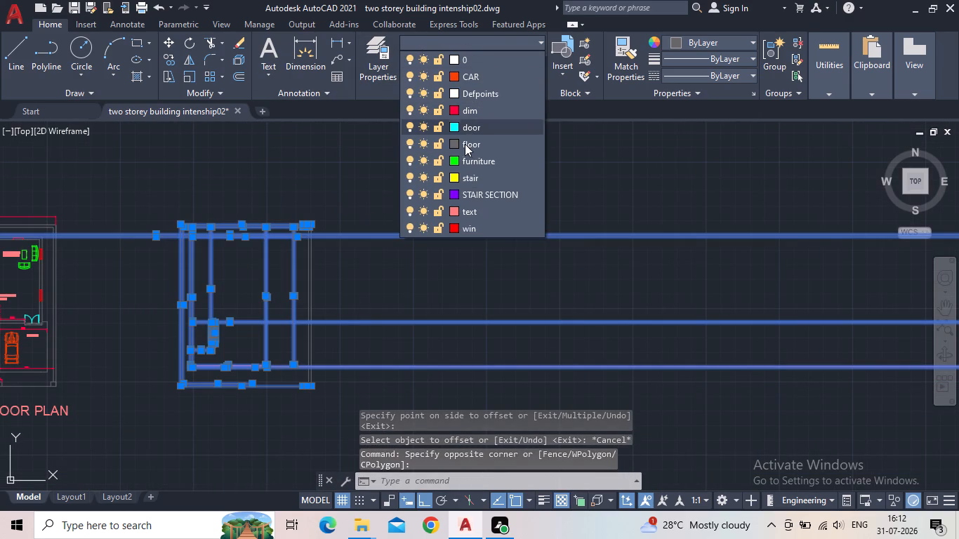
pyautogui.click(454, 140)
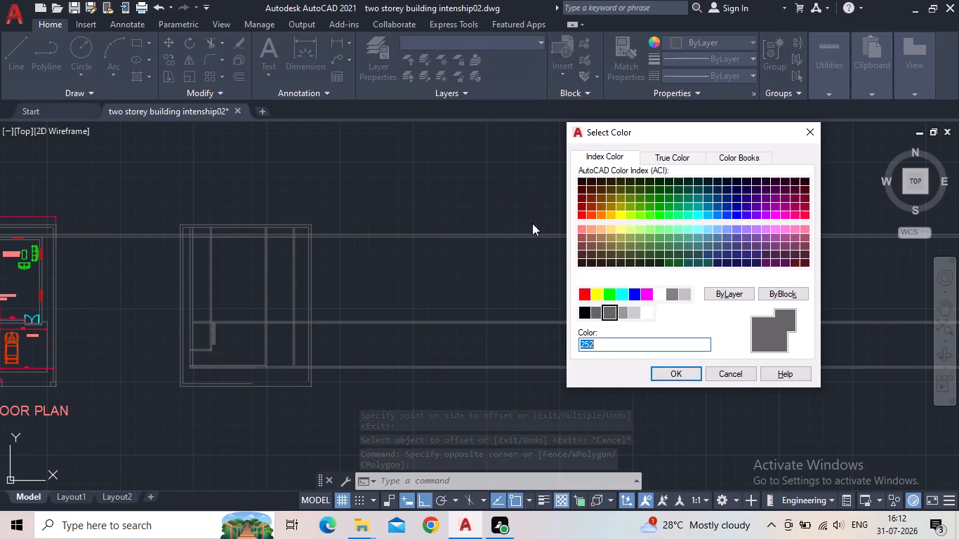
pyautogui.click(663, 371)
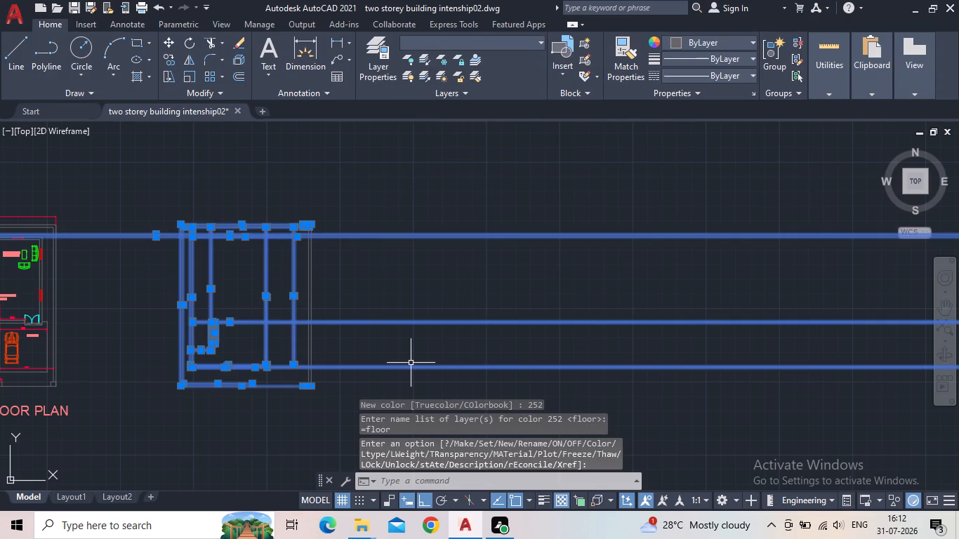
pyautogui.press('Escape')
# Extend both face lines of the second vertical partition down to the newly offset bottom wall line.
pyautogui.scroll(3, 260, 364)
pyautogui.moveTo(263, 400); pyautogui.dragTo(290, 293, button='middle')
pyautogui.scroll(1, 287, 295)
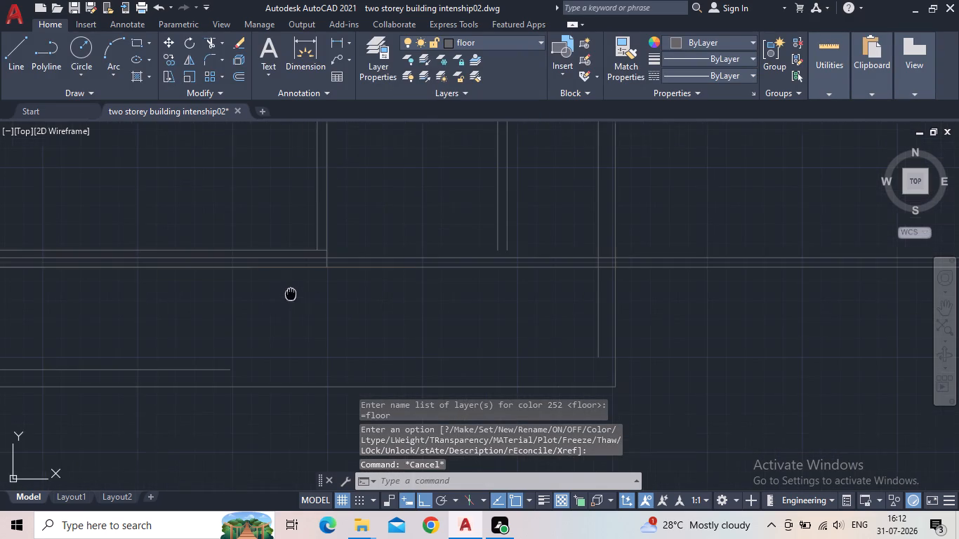
pyautogui.scroll(1, 418, 263)
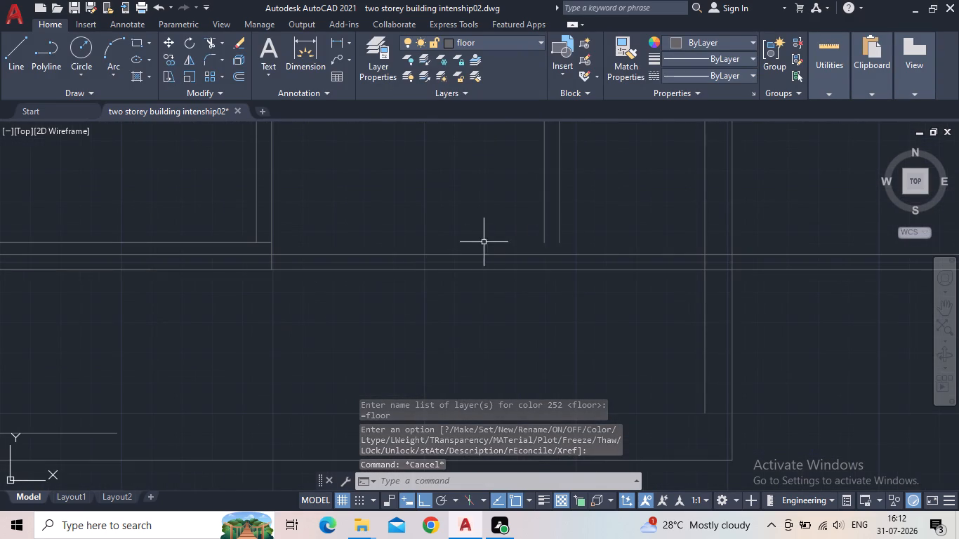
pyautogui.press('e')
pyautogui.press('x')
pyautogui.press('Return')
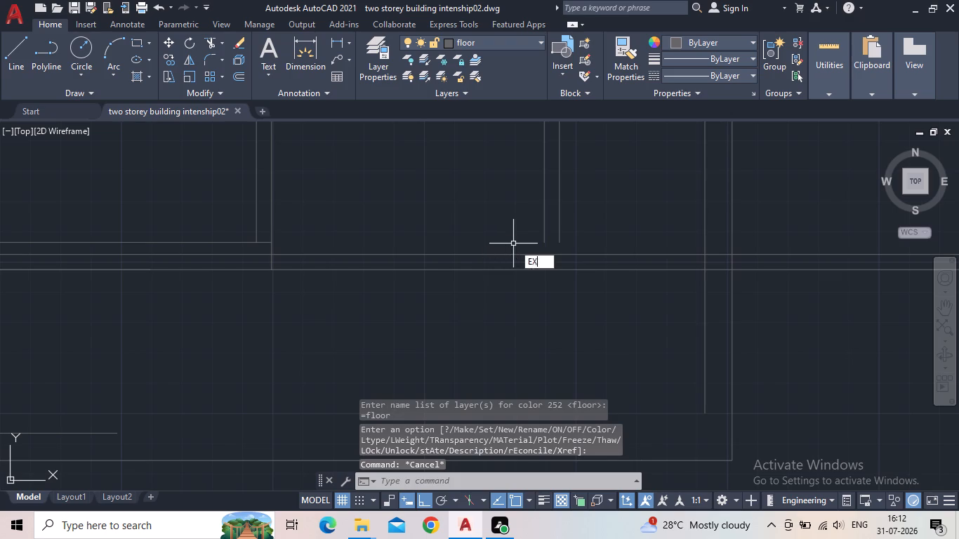
pyautogui.click(543, 232)
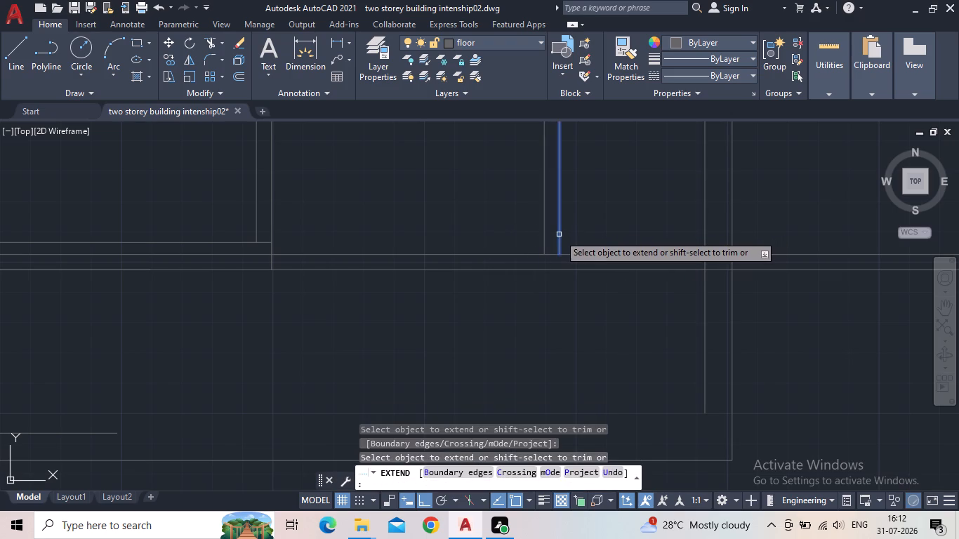
pyautogui.click(559, 234)
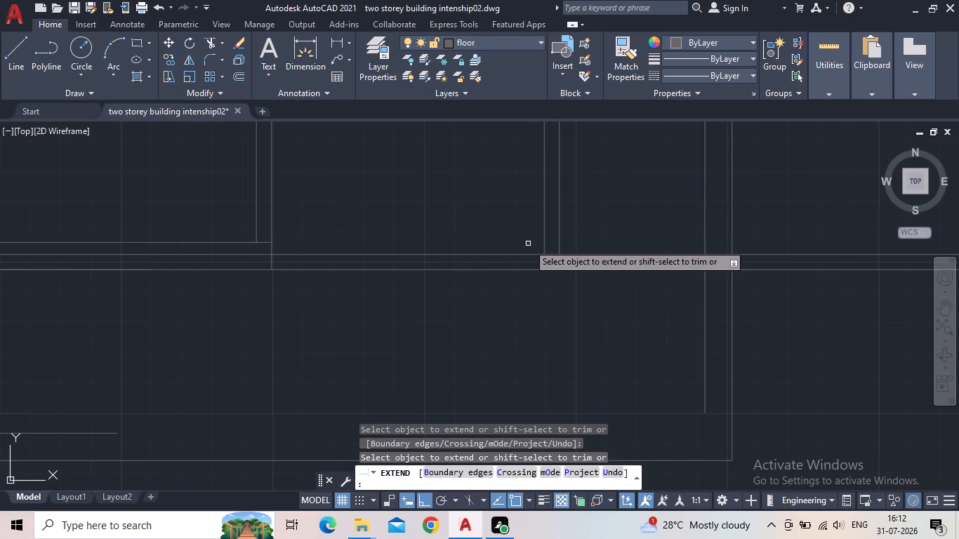
pyautogui.press('Escape')
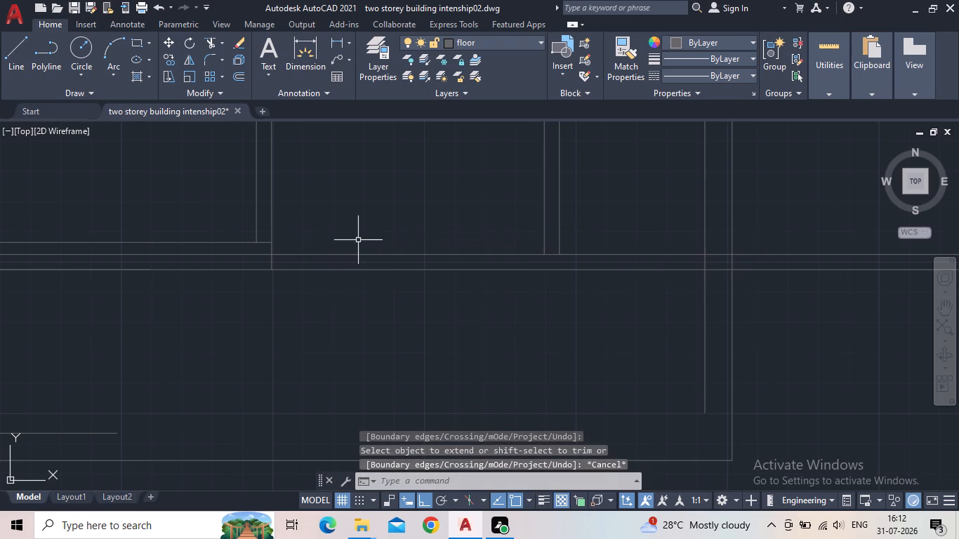
# Measure the gap between the second partition's right face and the inner line of the right outer wall.
pyautogui.scroll(-4, 367, 260)
pyautogui.moveTo(475, 220); pyautogui.dragTo(495, 293, button='middle')
pyautogui.scroll(1, 432, 279)
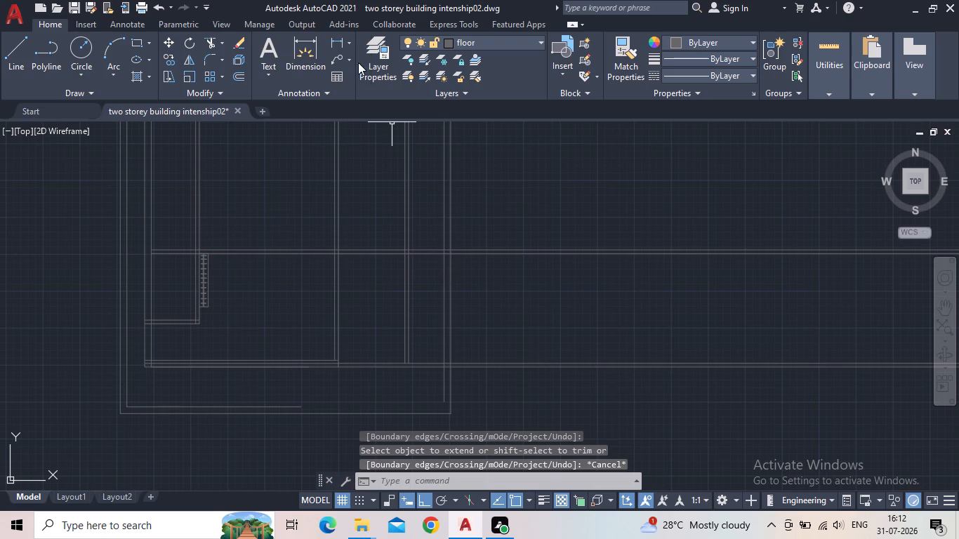
pyautogui.moveTo(336, 42); pyautogui.dragTo(346, 53)
pyautogui.scroll(2, 437, 292)
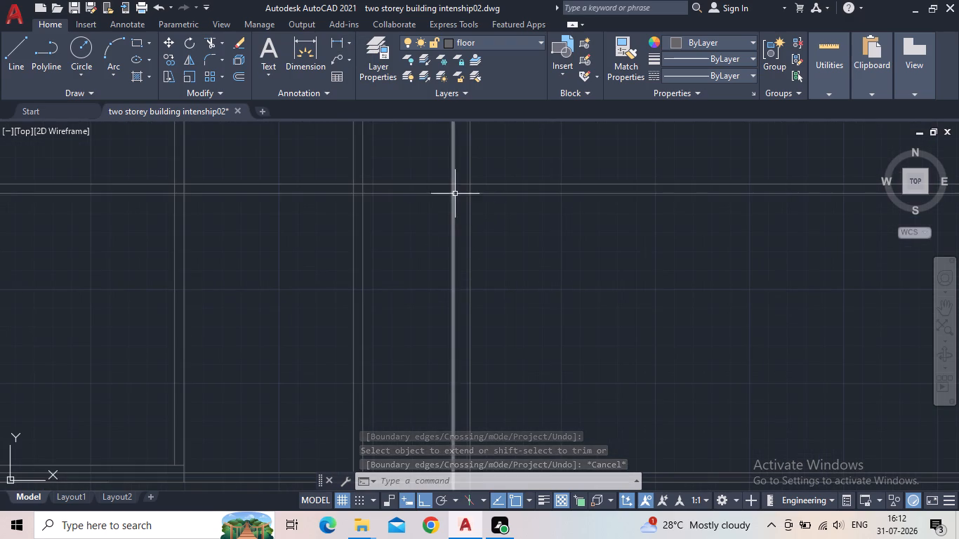
pyautogui.click(337, 40)
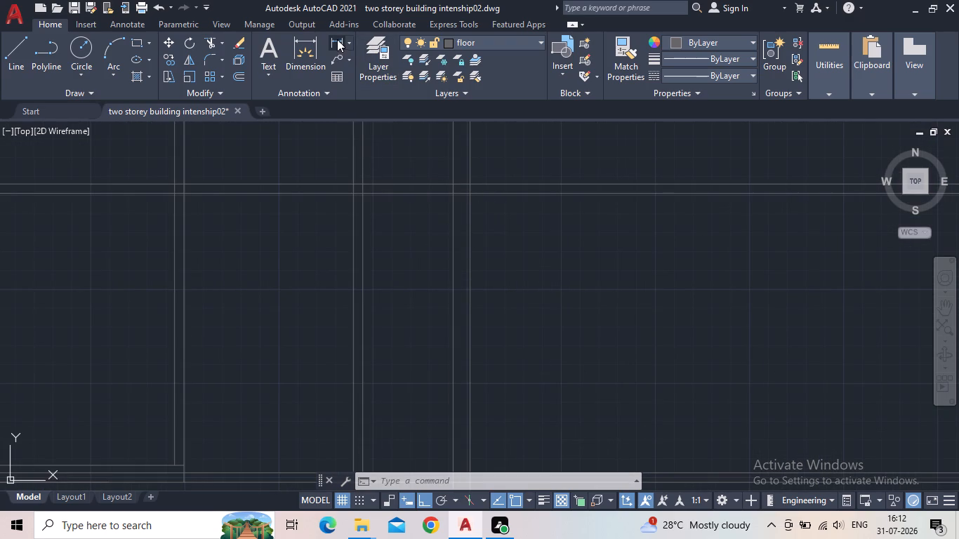
pyautogui.click(454, 195)
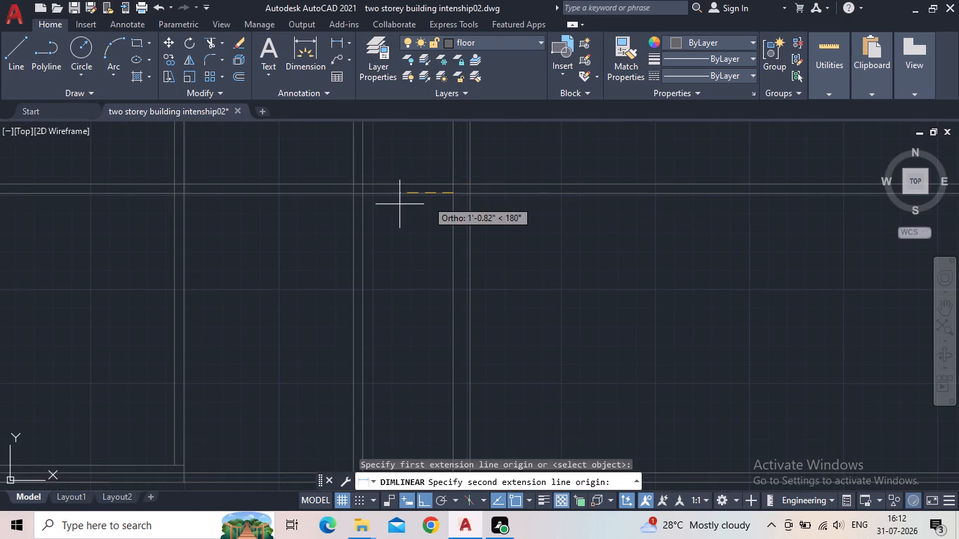
pyautogui.click(364, 197)
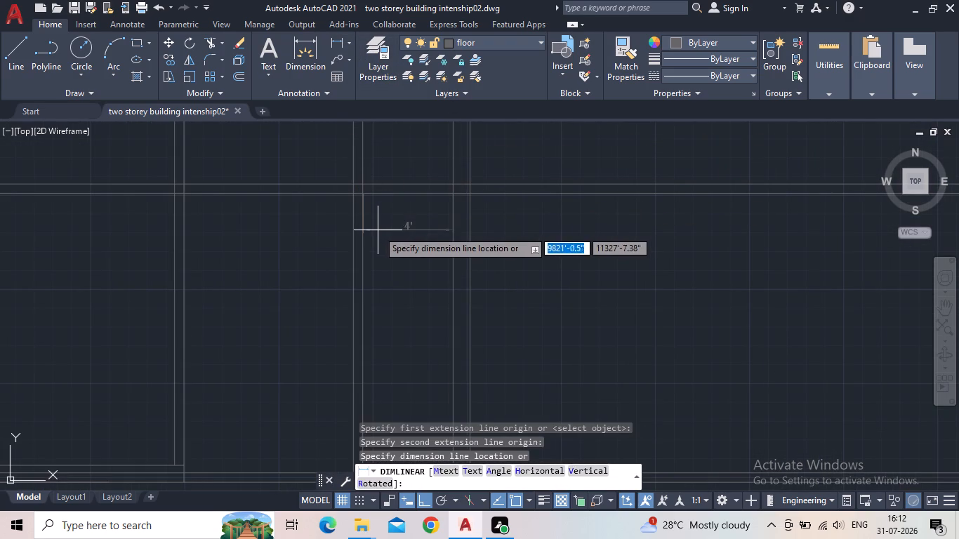
pyautogui.press('Escape')
# Trim both vertical partition walls out of the room space between the top and middle horizontal walls.
pyautogui.scroll(-1, 391, 245)
pyautogui.moveTo(416, 265); pyautogui.dragTo(472, 299, button='middle')
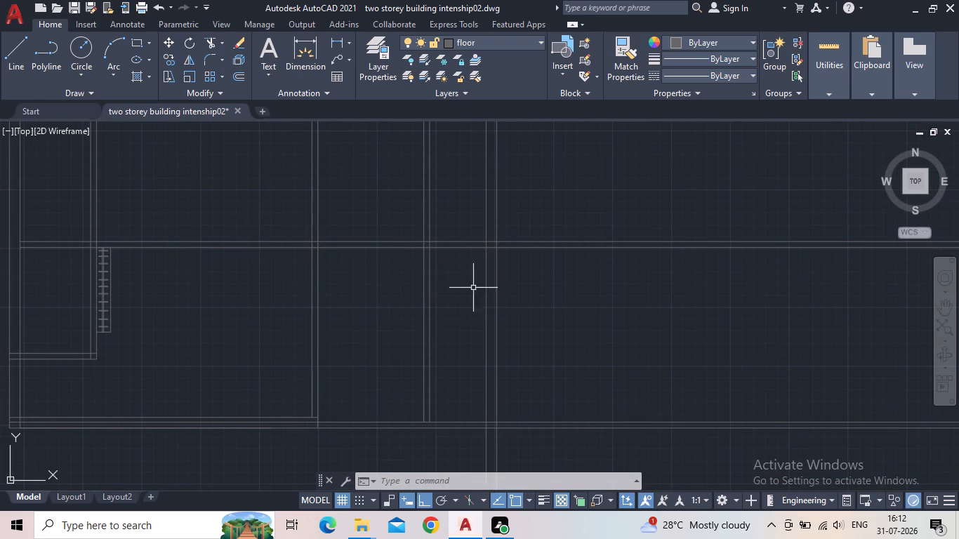
pyautogui.scroll(-2, 454, 305)
pyautogui.moveTo(445, 310); pyautogui.dragTo(397, 377, button='middle')
pyautogui.press('t')
pyautogui.press('r')
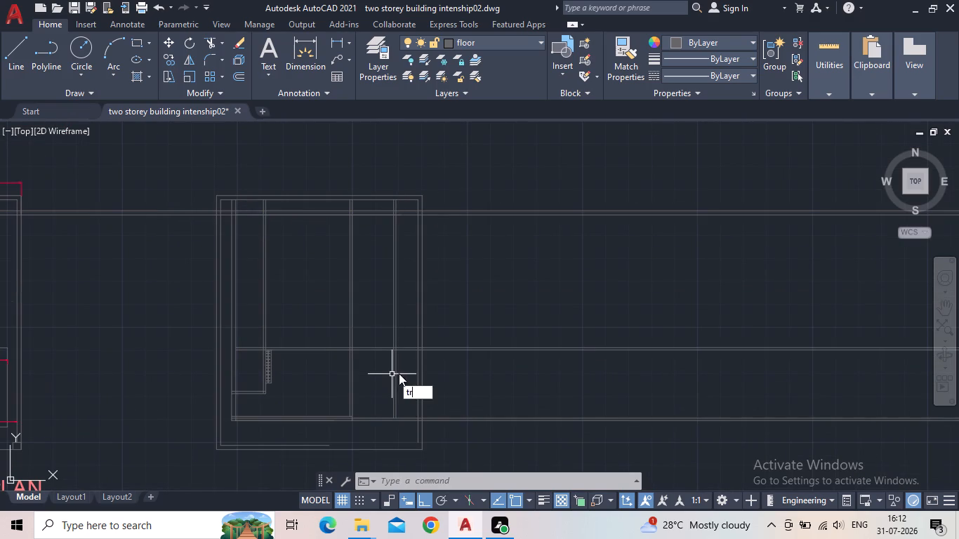
pyautogui.press('Return')
pyautogui.click(409, 314)
pyautogui.click(381, 317)
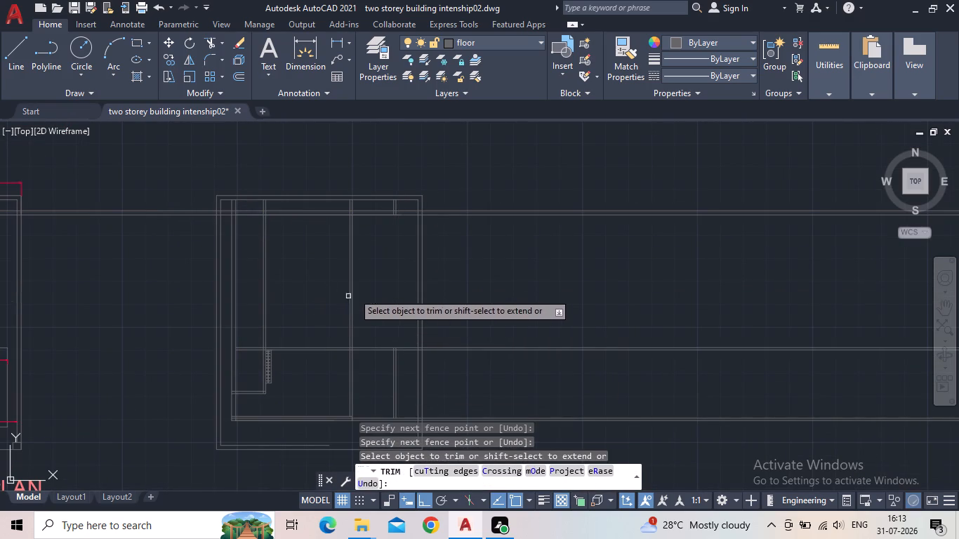
pyautogui.click(362, 274)
pyautogui.click(324, 272)
pyautogui.scroll(2, 335, 191)
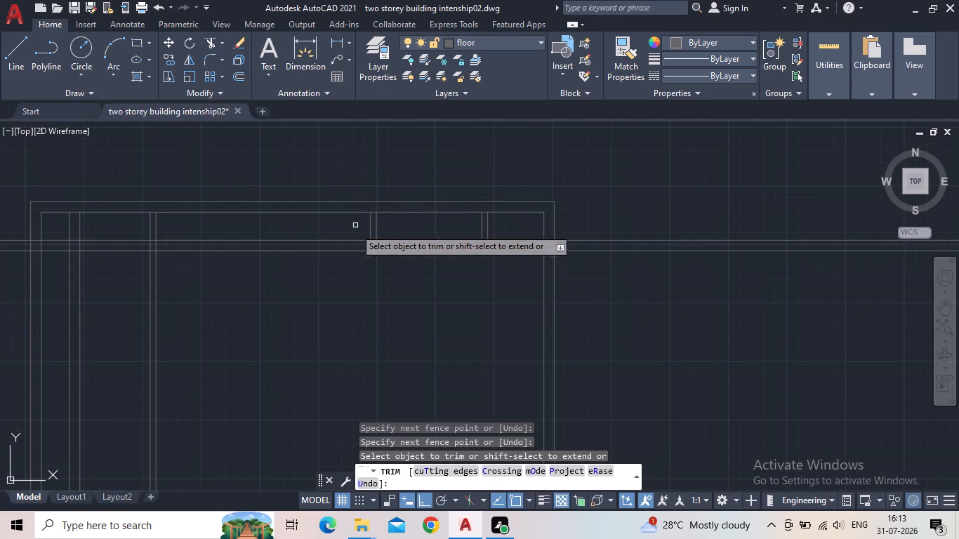
pyautogui.press('Escape')
# Delete the leftover stubs of both partition walls above the top horizontal wall.
pyautogui.moveTo(408, 221); pyautogui.dragTo(390, 222)
pyautogui.click(357, 224)
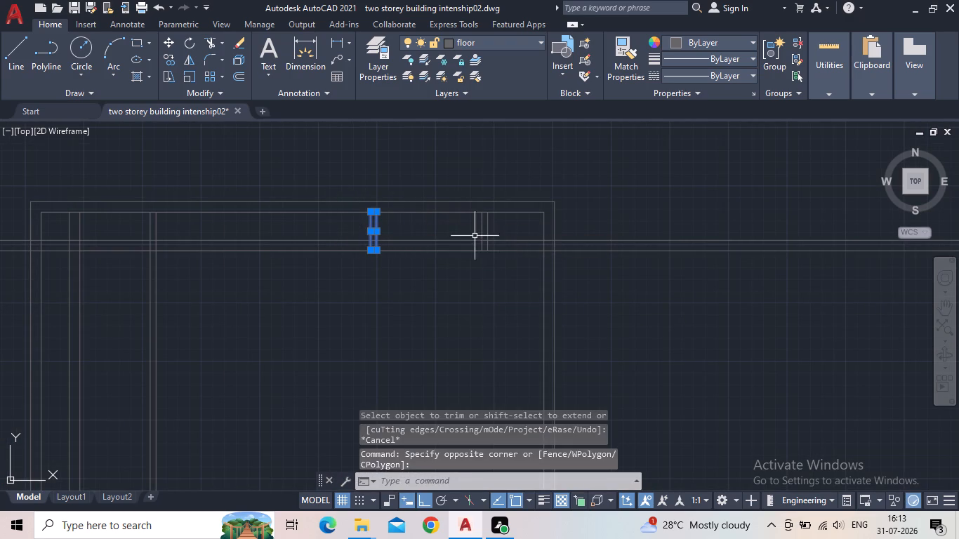
pyautogui.moveTo(495, 227); pyautogui.dragTo(480, 229)
pyautogui.click(465, 229)
pyautogui.press('Delete')
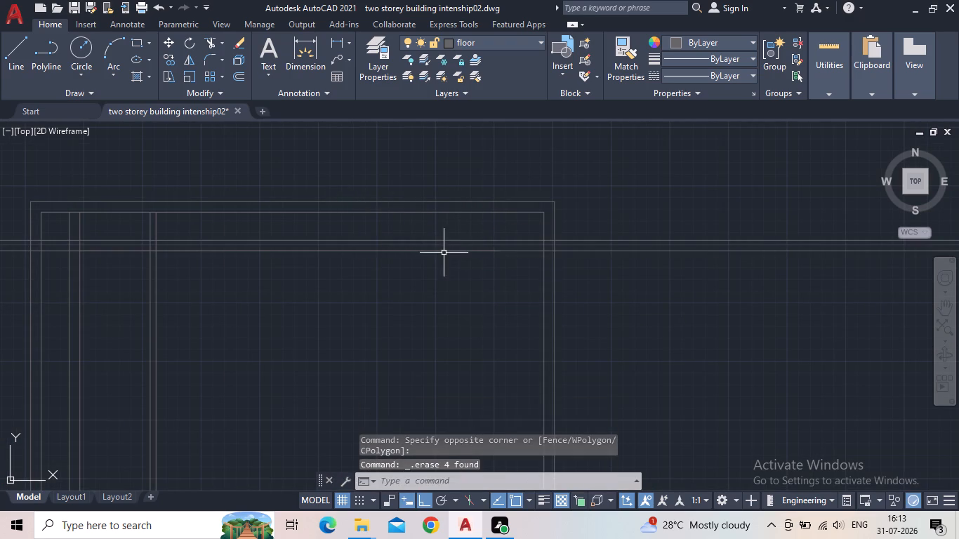
# Examine the second plan's partition walls and their junctions with the middle and bottom horizontal walls.
pyautogui.scroll(-2, 430, 260)
pyautogui.moveTo(381, 320); pyautogui.dragTo(409, 218, button='middle')
pyautogui.scroll(2, 425, 332)
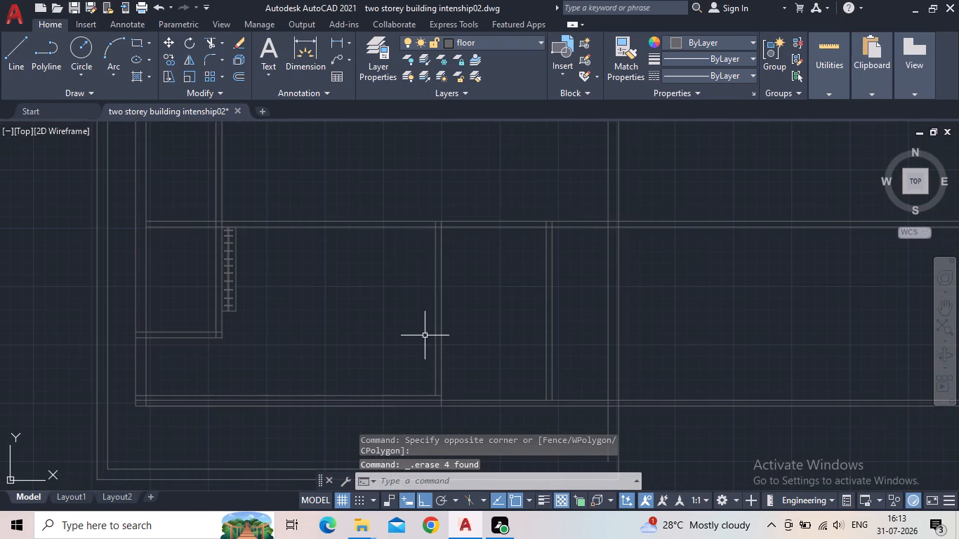
pyautogui.moveTo(467, 340); pyautogui.dragTo(467, 339, button='middle')
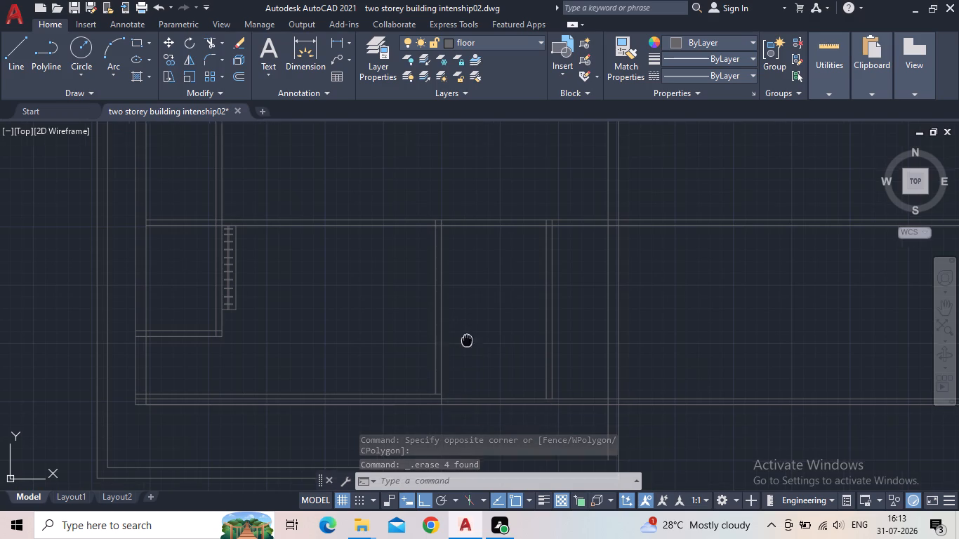
pyautogui.moveTo(467, 339); pyautogui.dragTo(390, 325, button='middle')
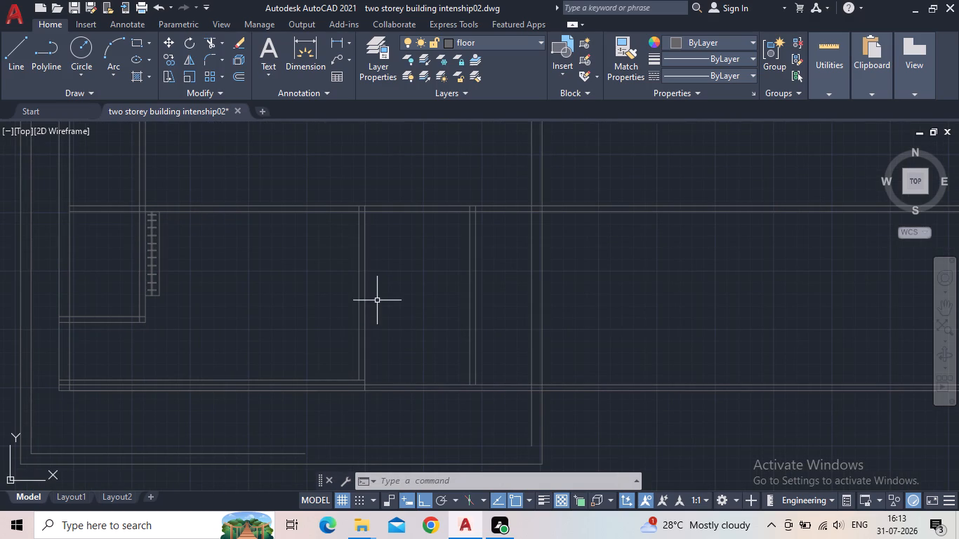
pyautogui.moveTo(301, 303); pyautogui.dragTo(169, 345, button='middle')
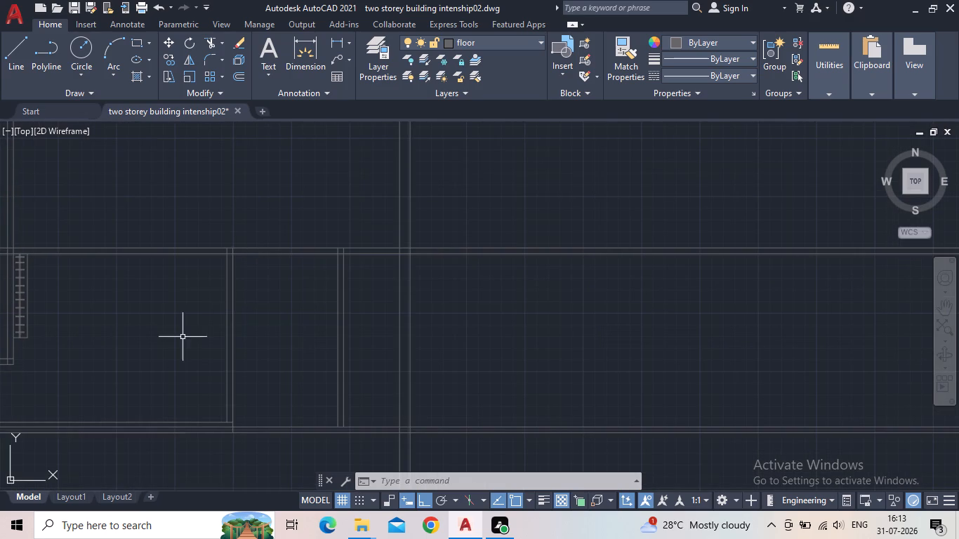
pyautogui.scroll(1, 362, 275)
pyautogui.moveTo(362, 275); pyautogui.dragTo(348, 302, button='middle')
pyautogui.scroll(-1, 338, 312)
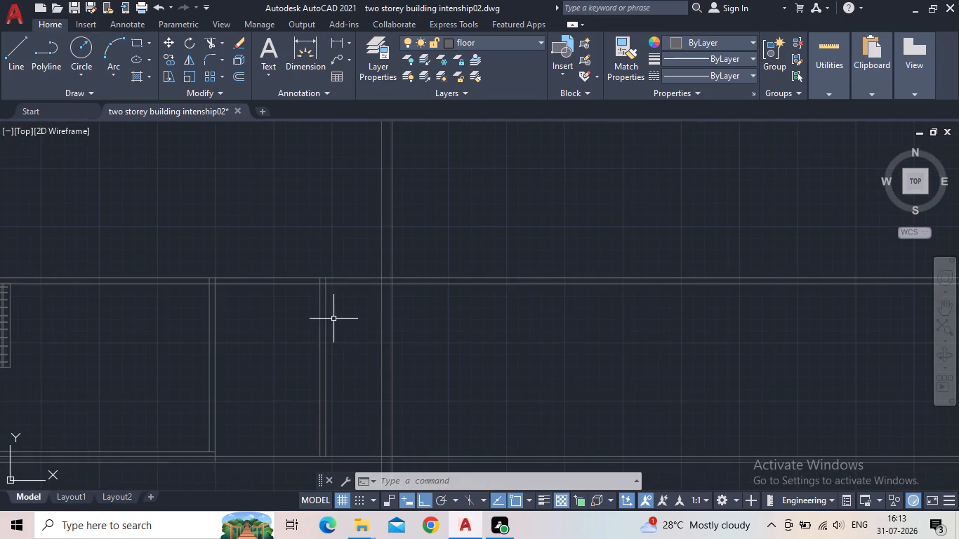
pyautogui.moveTo(351, 333); pyautogui.dragTo(486, 238, button='middle')
pyautogui.scroll(-1, 487, 239)
pyautogui.moveTo(428, 255); pyautogui.dragTo(415, 298, button='middle')
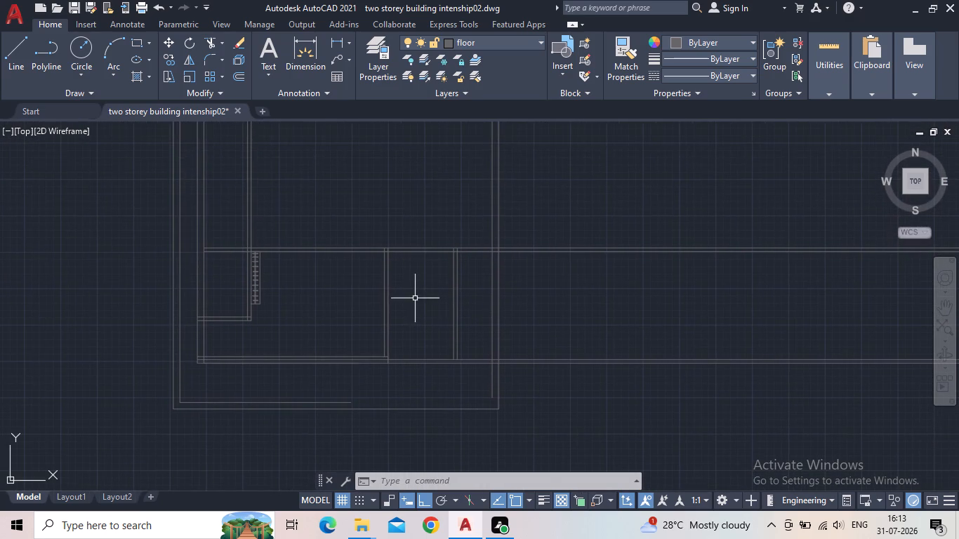
pyautogui.moveTo(467, 277); pyautogui.dragTo(457, 360, button='middle')
pyautogui.scroll(2, 447, 364)
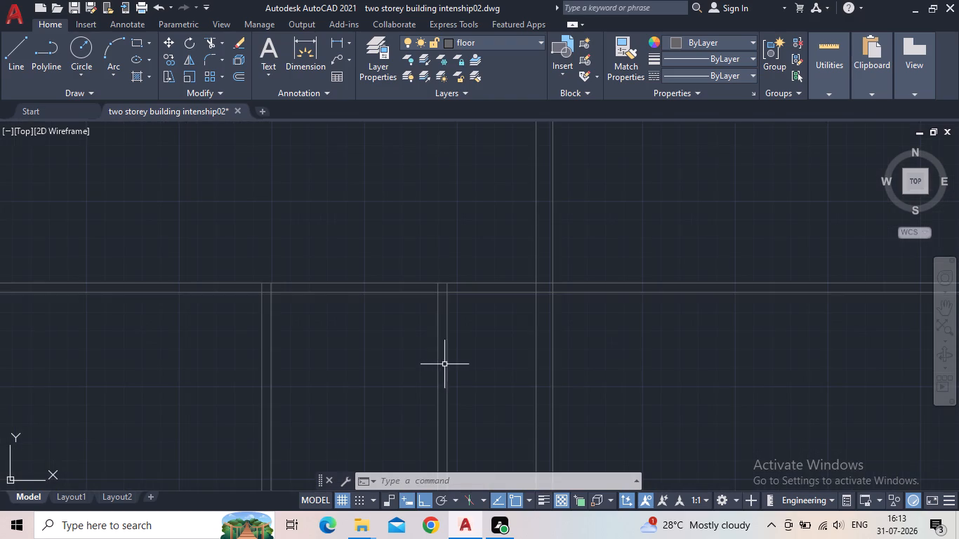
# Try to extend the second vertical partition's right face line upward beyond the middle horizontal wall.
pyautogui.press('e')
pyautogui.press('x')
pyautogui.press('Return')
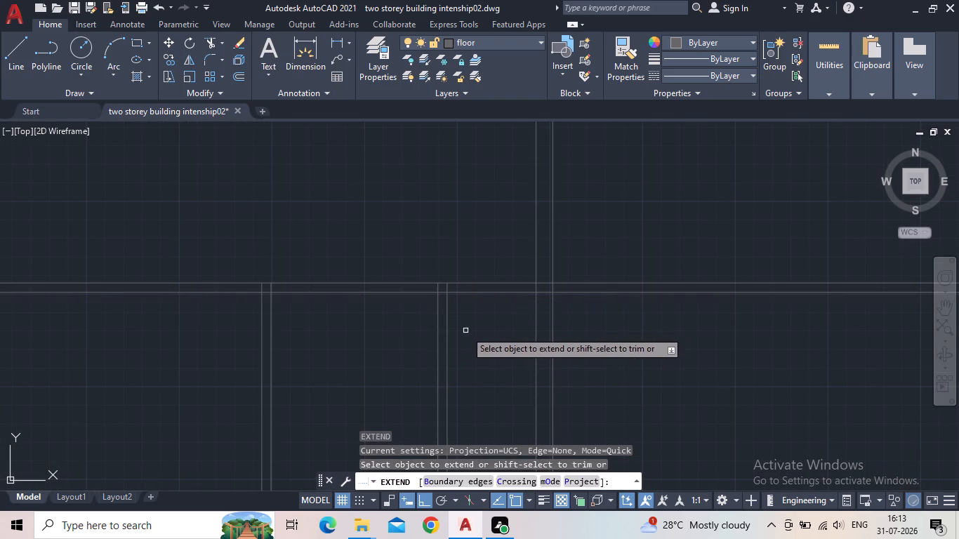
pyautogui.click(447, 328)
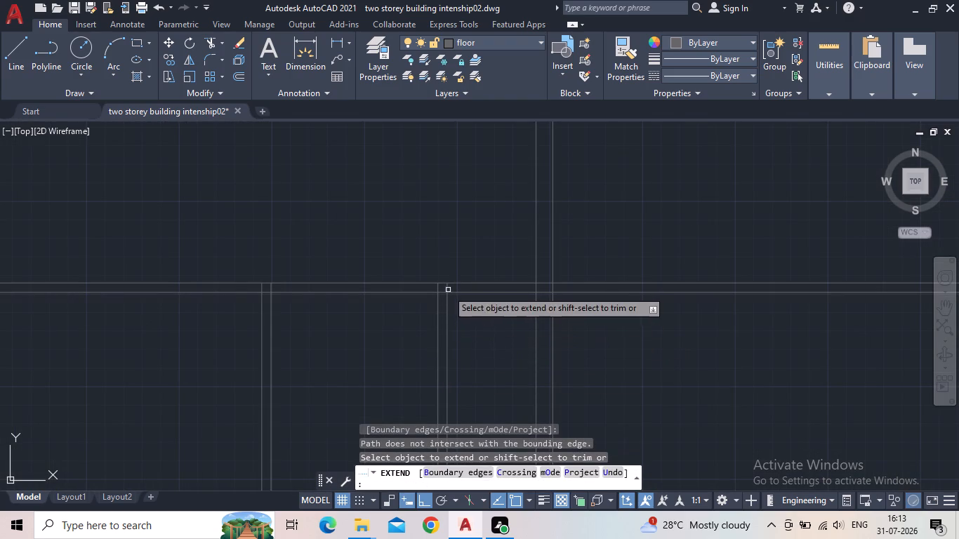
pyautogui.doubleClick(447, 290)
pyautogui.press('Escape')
# Draw a vertical line about 25'-2.5" long from the second partition's right face at the middle wall up to the top horizontal wall.
pyautogui.scroll(-3, 450, 318)
pyautogui.moveTo(464, 341); pyautogui.dragTo(459, 316, button='middle')
pyautogui.scroll(4, 451, 364)
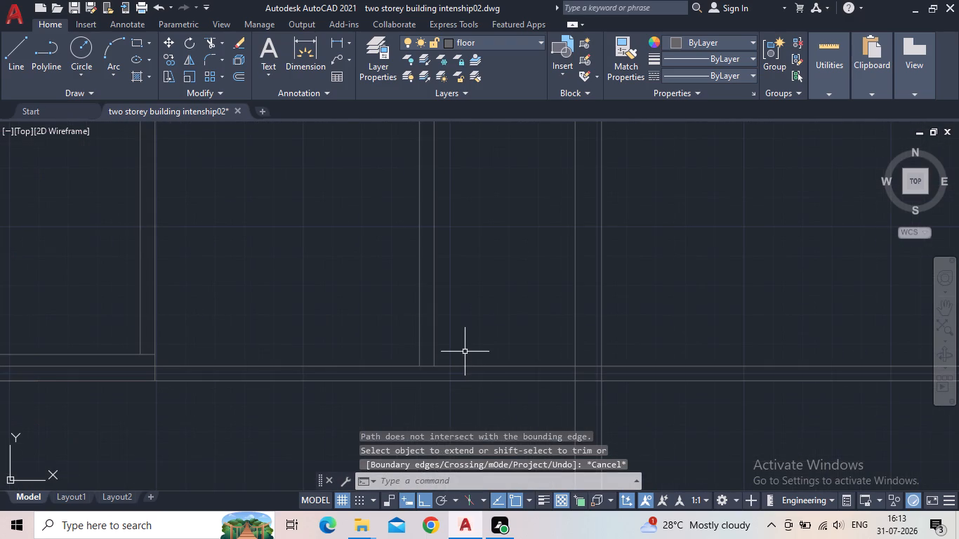
pyautogui.moveTo(442, 322); pyautogui.dragTo(390, 432, button='middle')
pyautogui.scroll(-4, 381, 436)
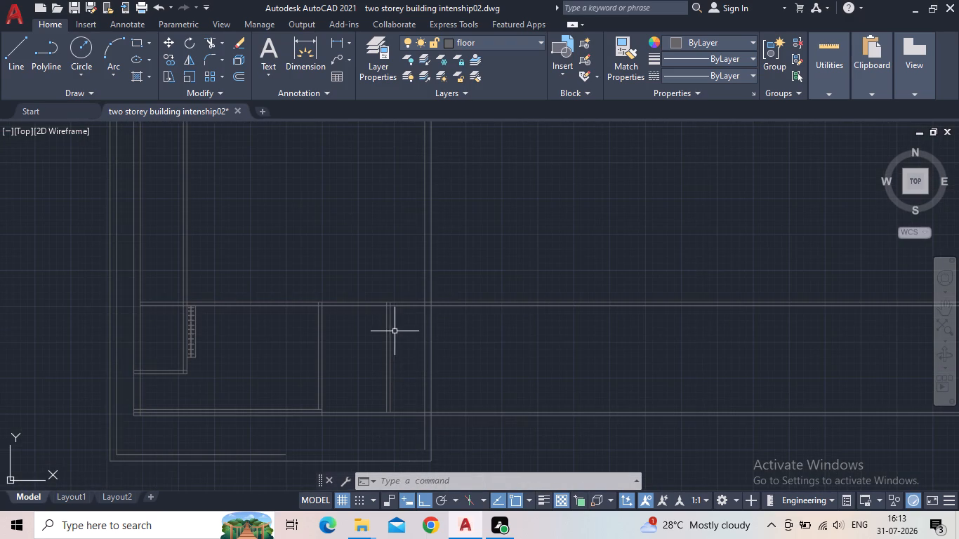
pyautogui.press('l')
pyautogui.press('Return')
pyautogui.scroll(4, 379, 302)
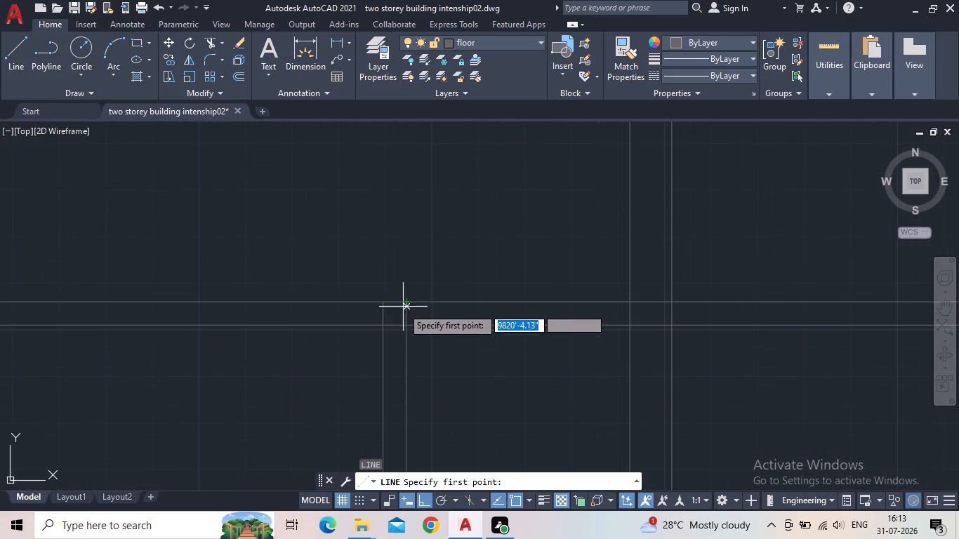
pyautogui.click(408, 329)
pyautogui.moveTo(399, 173); pyautogui.dragTo(413, 422, button='middle')
pyautogui.scroll(-4, 413, 422)
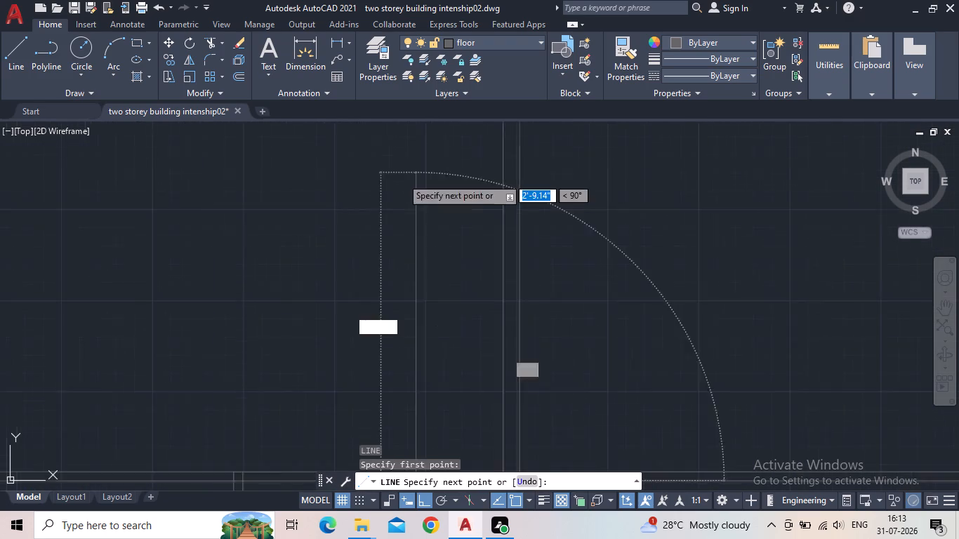
pyautogui.moveTo(392, 300); pyautogui.dragTo(388, 507, button='middle')
pyautogui.scroll(-2, 385, 504)
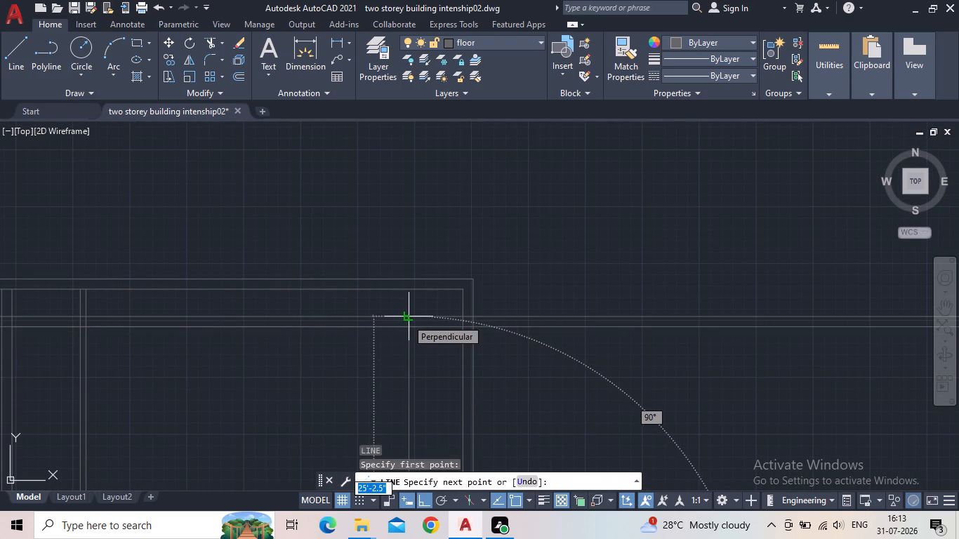
pyautogui.click(406, 319)
pyautogui.press('Escape')
# Offset the new vertical line 9" to the left to form the wall's other face.
pyautogui.scroll(-3, 399, 388)
pyautogui.moveTo(387, 380); pyautogui.dragTo(352, 213, button='middle')
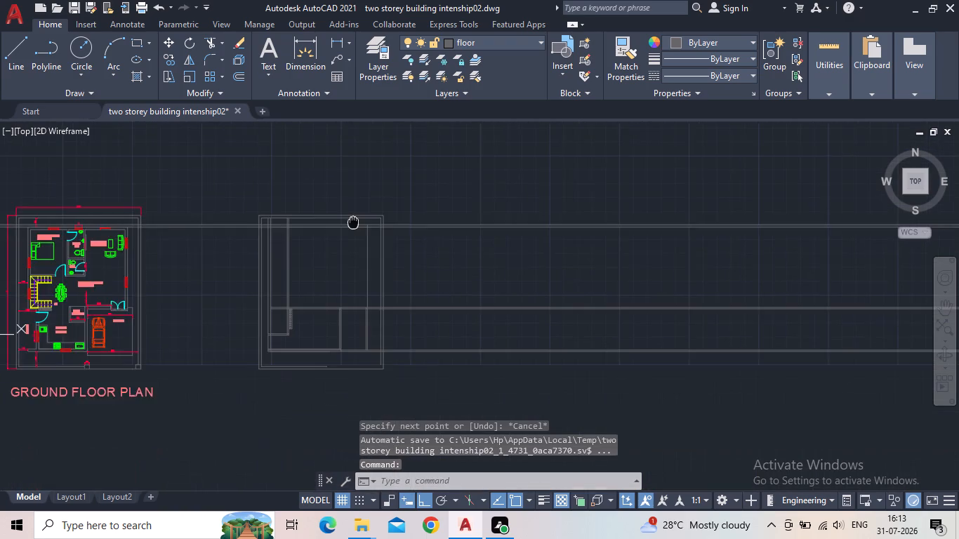
pyautogui.scroll(3, 373, 291)
pyautogui.moveTo(284, 268); pyautogui.dragTo(317, 316, button='middle')
pyautogui.scroll(1, 303, 291)
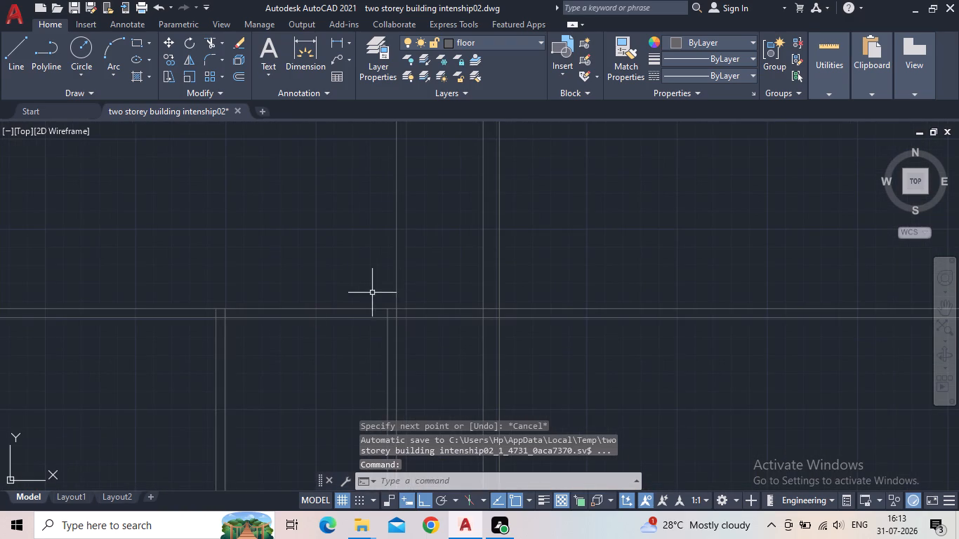
pyautogui.press('o')
pyautogui.press('Return')
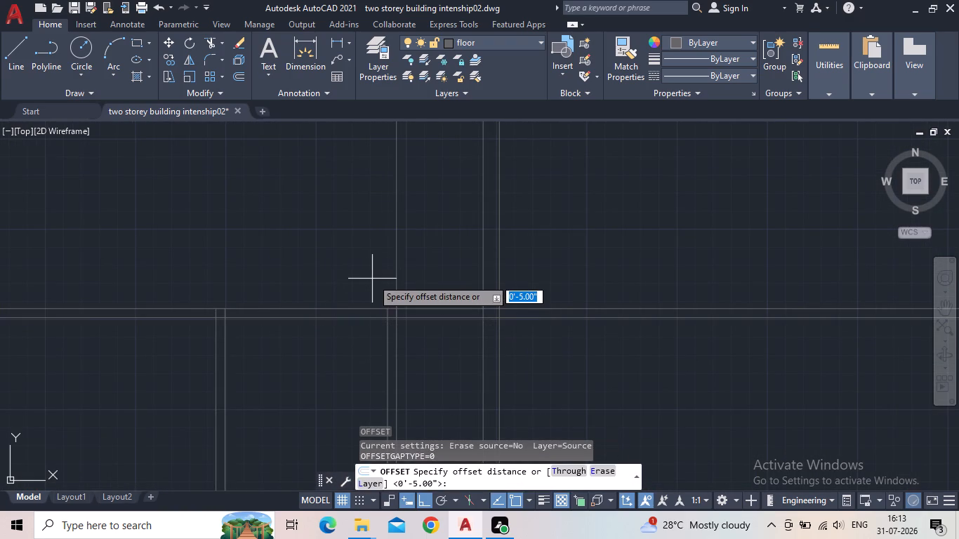
pyautogui.write('9"')
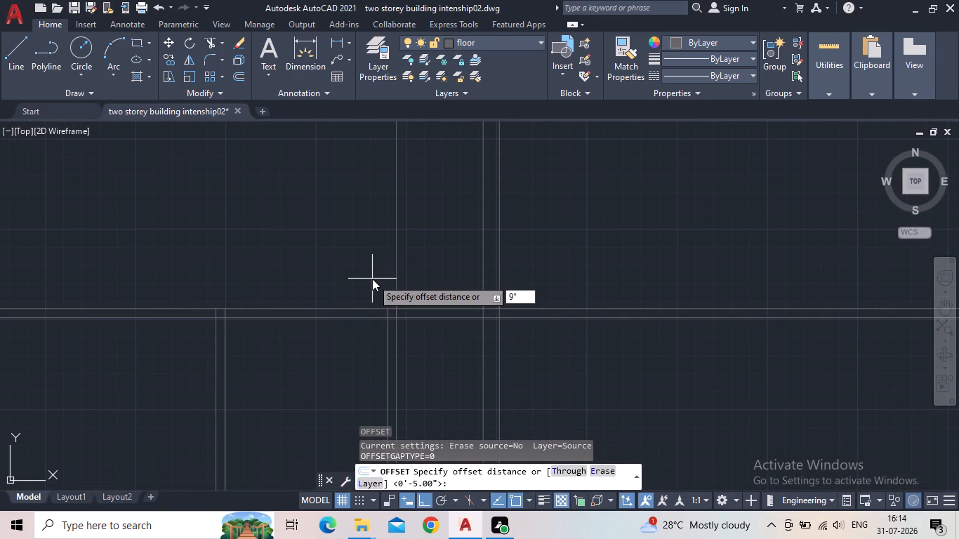
pyautogui.press('Return')
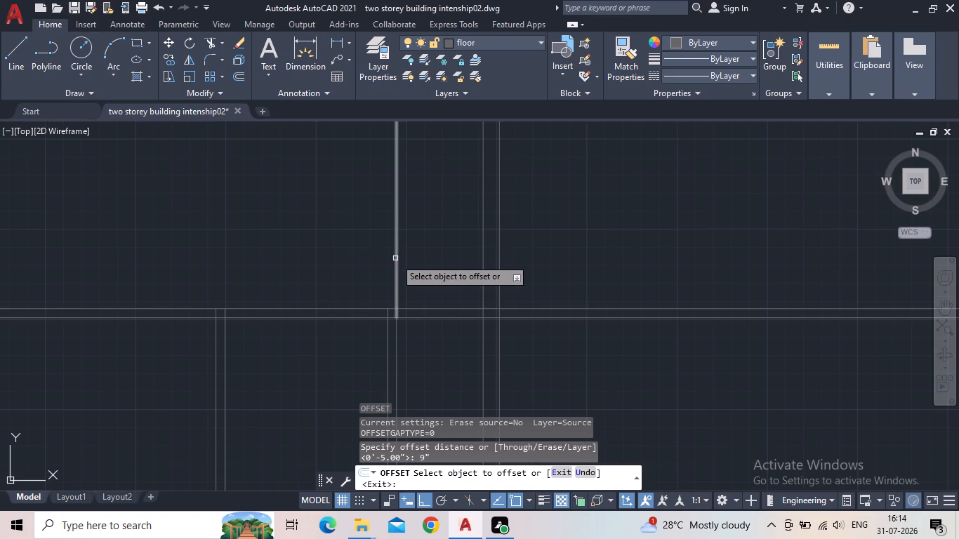
pyautogui.click(395, 258)
pyautogui.click(365, 263)
pyautogui.press('Escape')
# Trim the offset line's lower end and the second partition's left face out of the middle horizontal wall's thickness.
pyautogui.scroll(1, 372, 303)
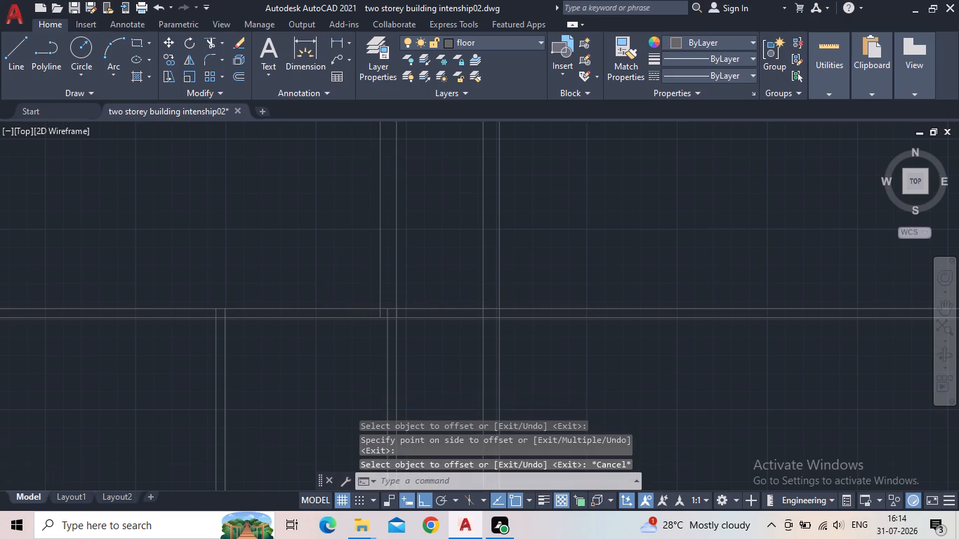
pyautogui.press('t')
pyautogui.press('r')
pyautogui.press('Return')
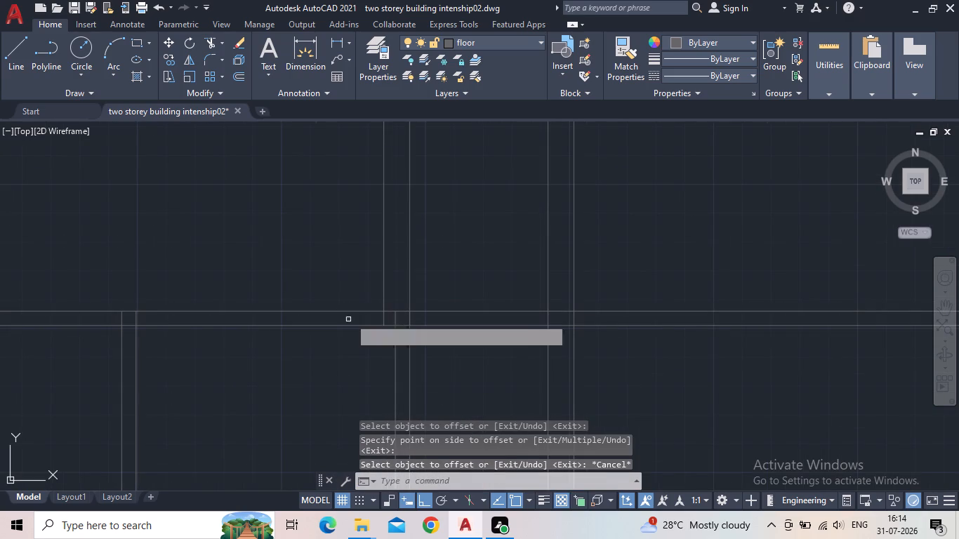
pyautogui.scroll(2, 383, 319)
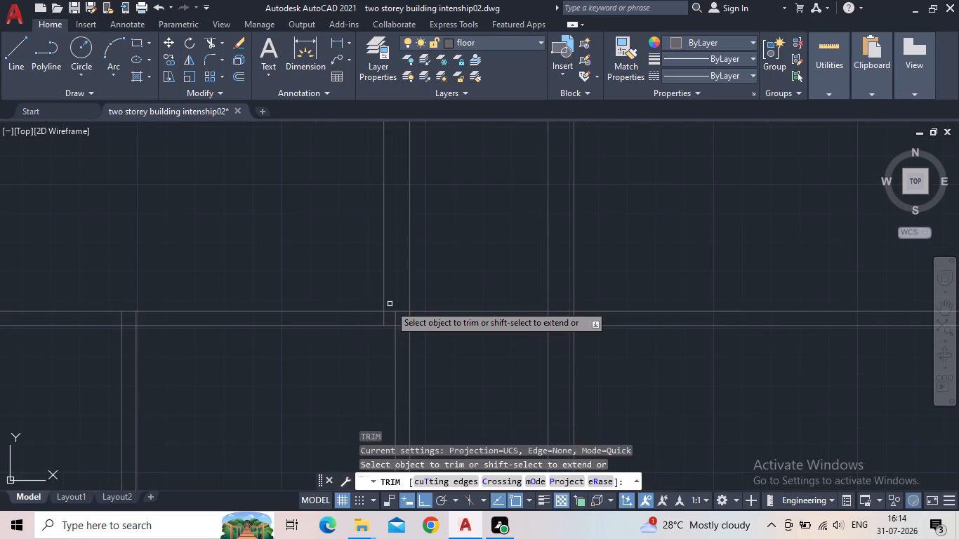
pyautogui.click(381, 321)
pyautogui.click(395, 317)
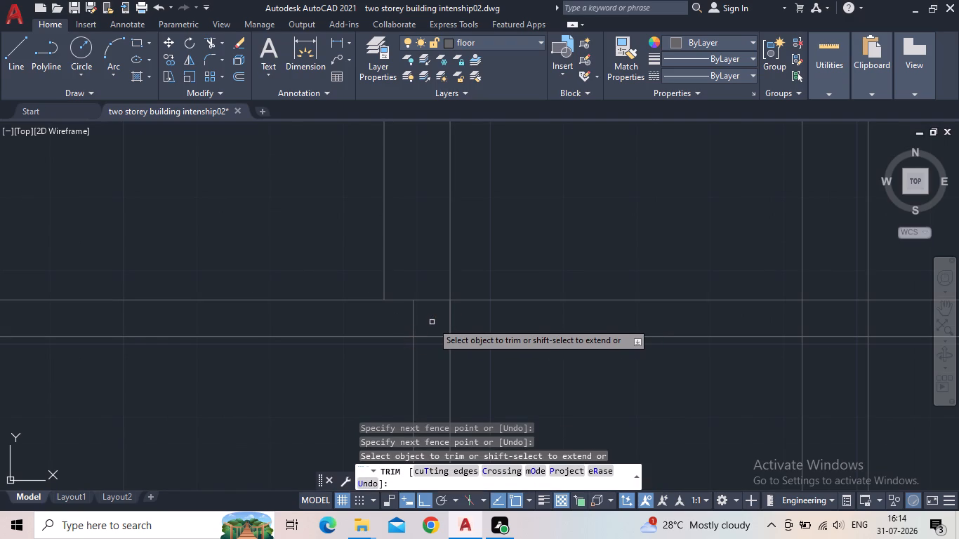
pyautogui.click(432, 321)
pyautogui.click(400, 325)
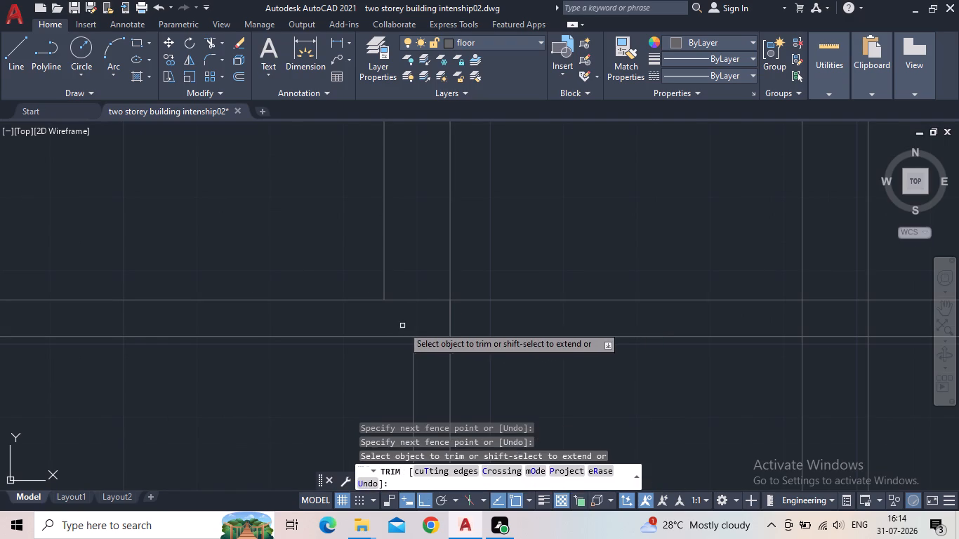
# Trim the first partition's right face stub inside the middle wall and the wall's lower line between that partition's faces.
pyautogui.scroll(-1, 405, 326)
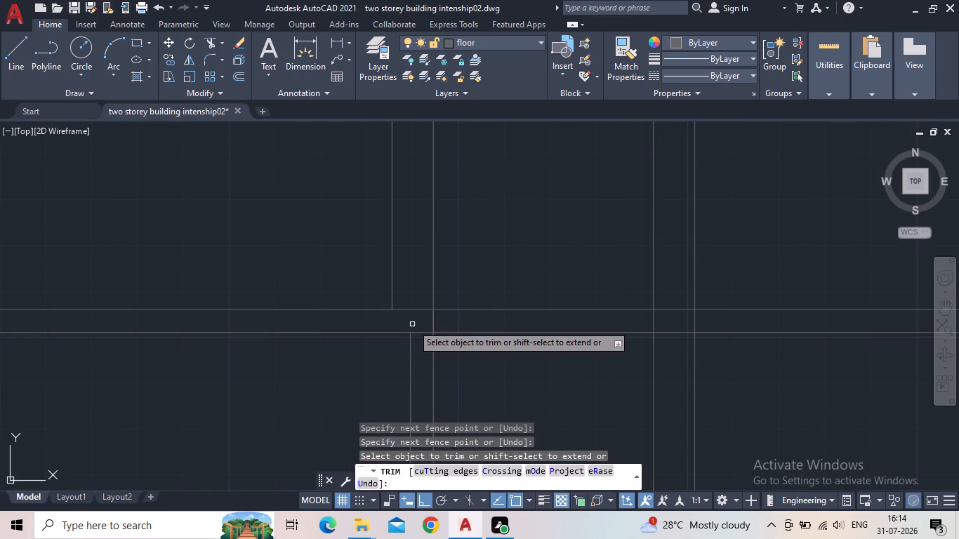
pyautogui.moveTo(411, 337); pyautogui.dragTo(448, 333, button='middle')
pyautogui.scroll(-1, 448, 332)
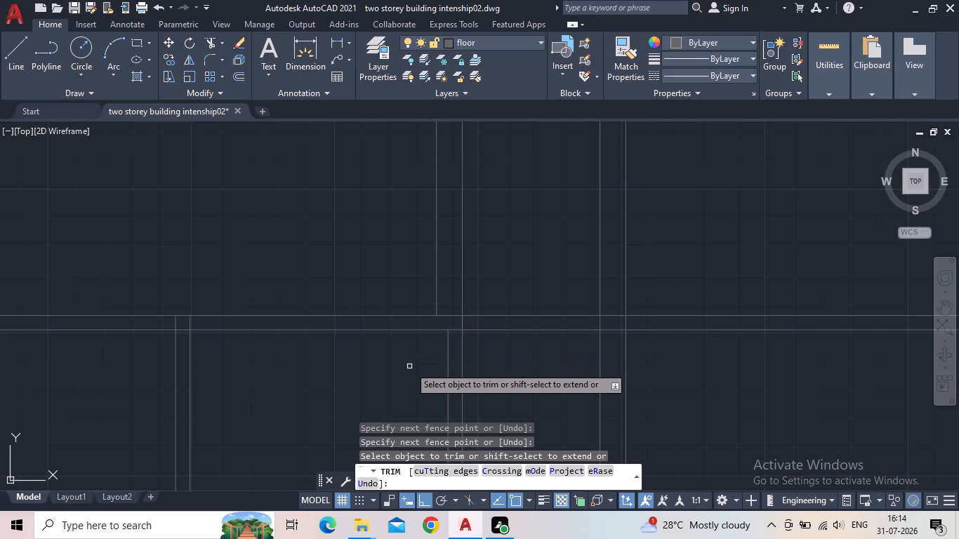
pyautogui.moveTo(277, 367); pyautogui.dragTo(284, 360, button='middle')
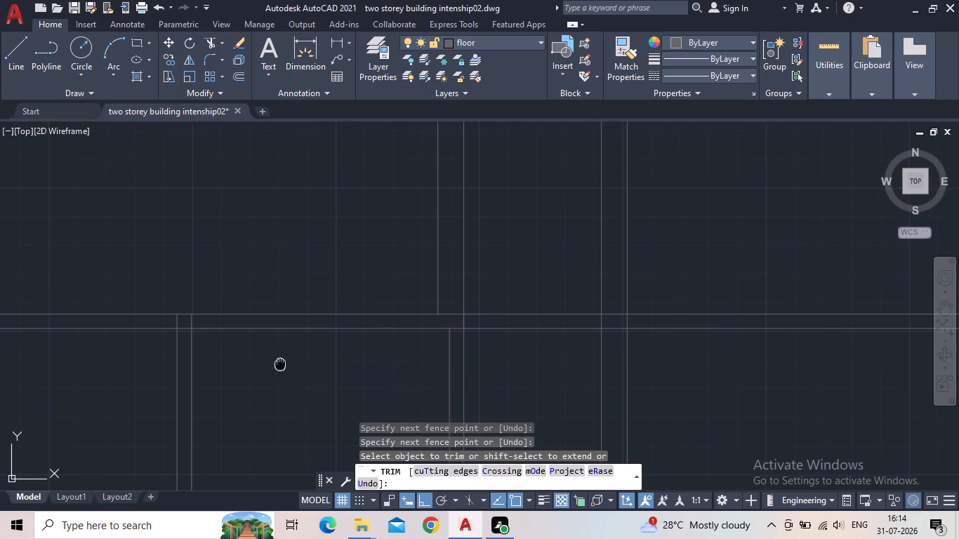
pyautogui.moveTo(284, 360); pyautogui.dragTo(332, 335, button='middle')
pyautogui.scroll(2, 251, 298)
pyautogui.moveTo(242, 282); pyautogui.dragTo(225, 281)
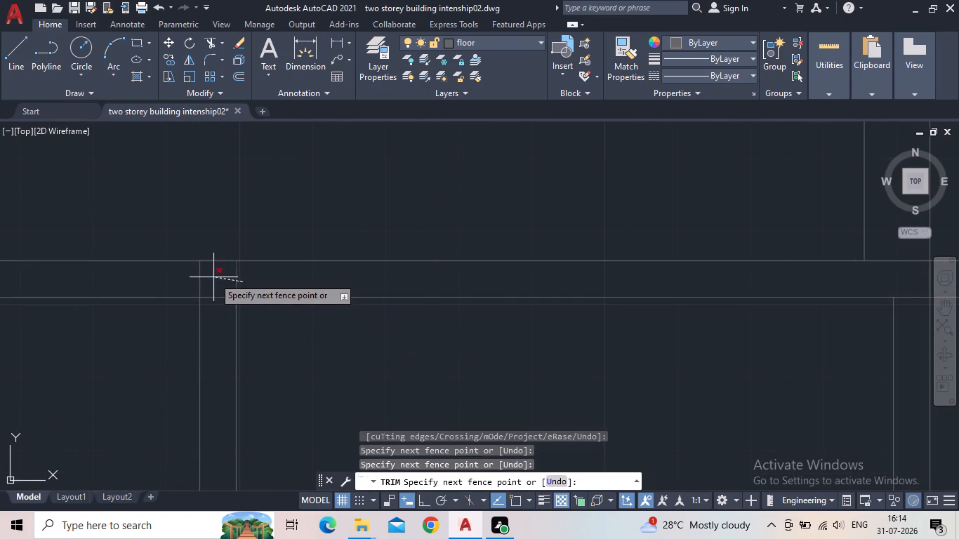
pyautogui.click(213, 277)
pyautogui.moveTo(220, 289); pyautogui.dragTo(220, 300)
pyautogui.click(220, 306)
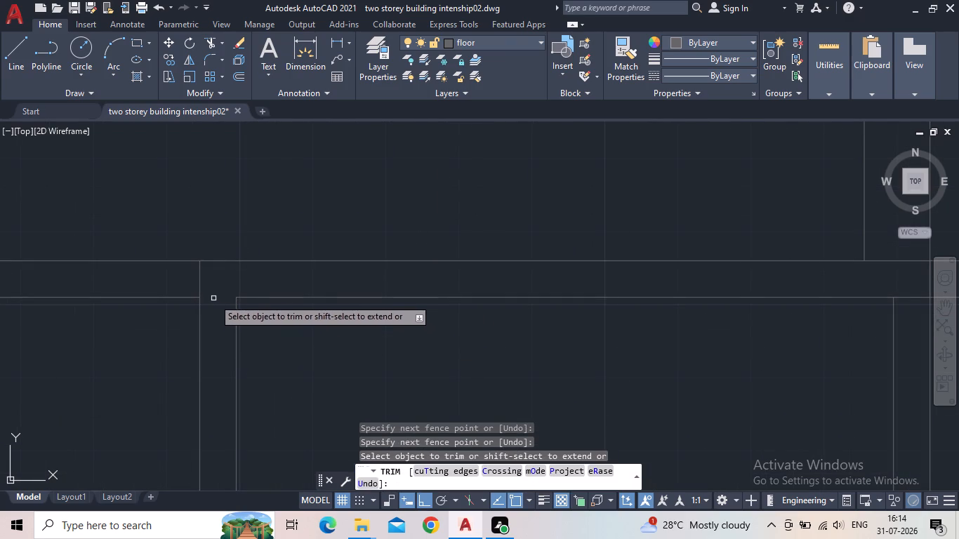
# Examine the trimmed wall junctions and the lower rooms of the second plan, leaving the Trim command.
pyautogui.moveTo(220, 293); pyautogui.dragTo(279, 284, button='middle')
pyautogui.scroll(-3, 279, 284)
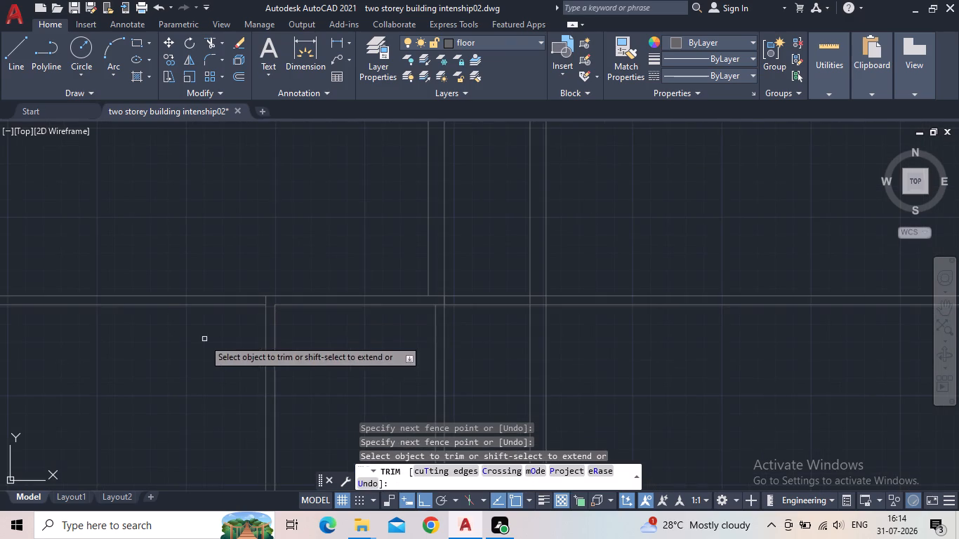
pyautogui.moveTo(196, 345); pyautogui.dragTo(305, 321, button='middle')
pyautogui.scroll(-2, 305, 321)
pyautogui.scroll(2, 379, 333)
pyautogui.moveTo(385, 332); pyautogui.dragTo(385, 331, button='middle')
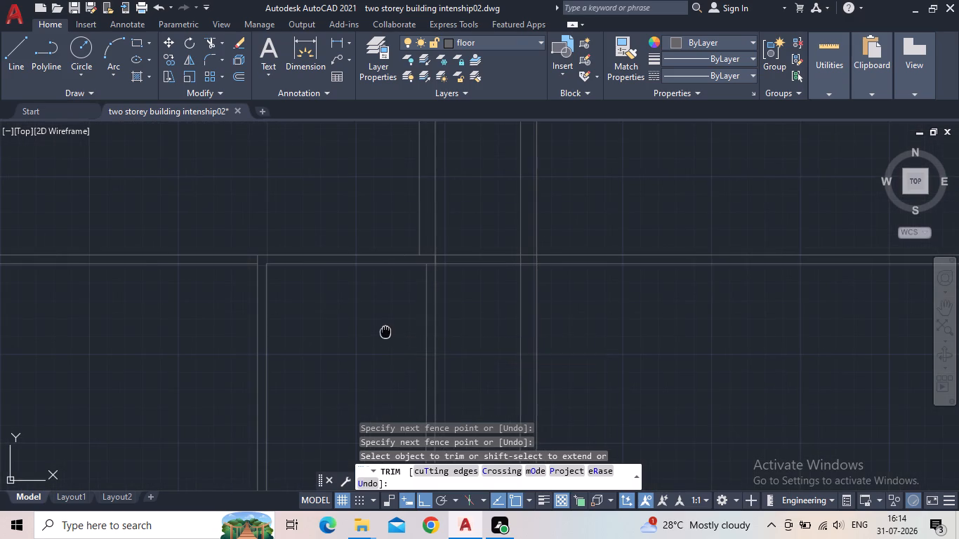
pyautogui.moveTo(385, 331); pyautogui.dragTo(370, 331, button='middle')
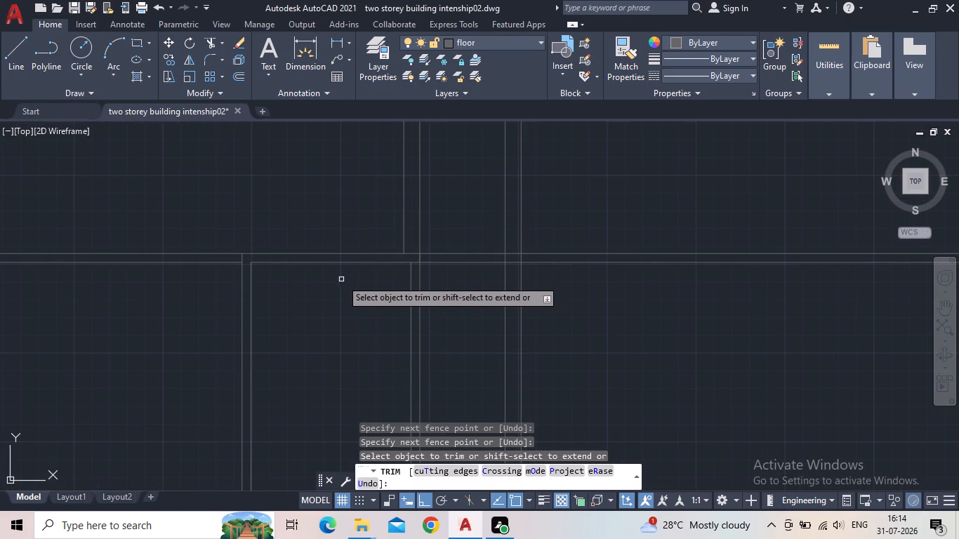
pyautogui.moveTo(357, 307); pyautogui.dragTo(376, 274, button='middle')
pyautogui.scroll(-1, 376, 274)
pyautogui.moveTo(368, 287); pyautogui.dragTo(411, 284, button='middle')
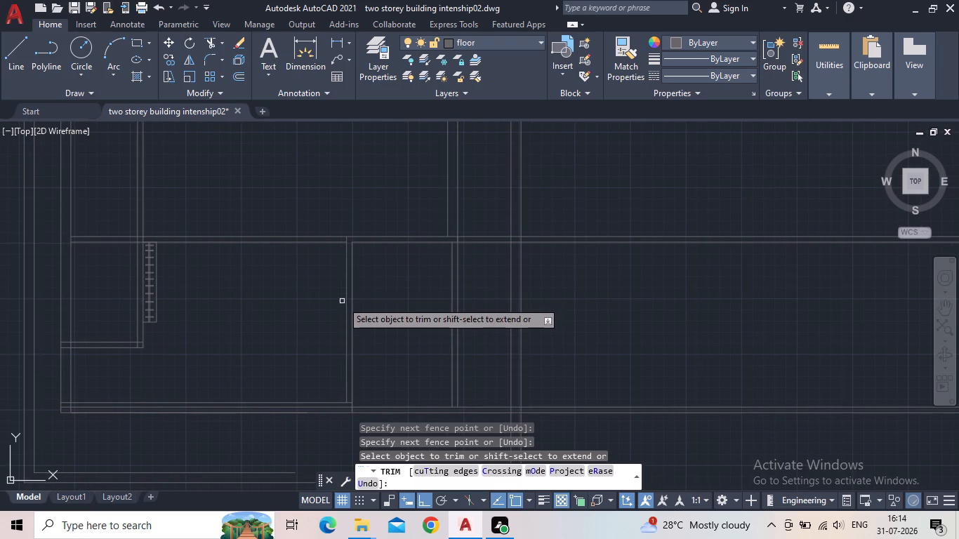
pyautogui.scroll(-1, 260, 286)
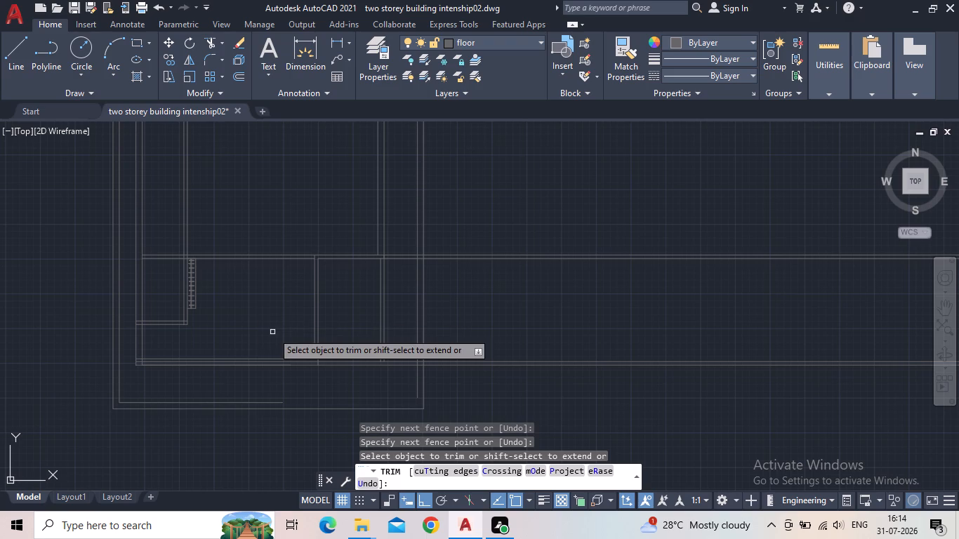
pyautogui.press('Escape')
pyautogui.moveTo(268, 336); pyautogui.dragTo(300, 352, button='middle')
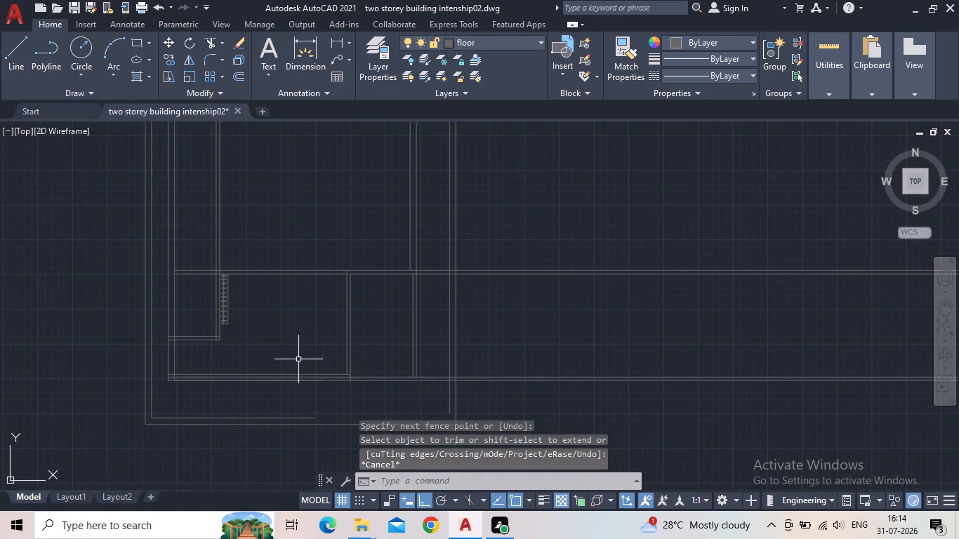
# Draw the missing stretch of the second plan's inner boundary line, about 16'-2" along the bottom, and close its lower-right corner.
pyautogui.moveTo(320, 404); pyautogui.dragTo(230, 292, button='middle')
pyautogui.scroll(2, 230, 304)
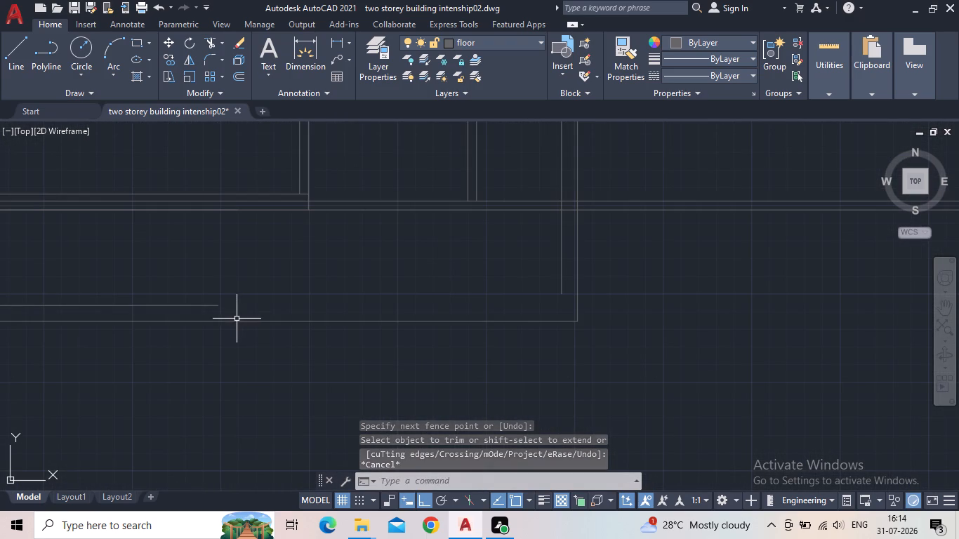
pyautogui.press('l')
pyautogui.press('Return')
pyautogui.click(220, 309)
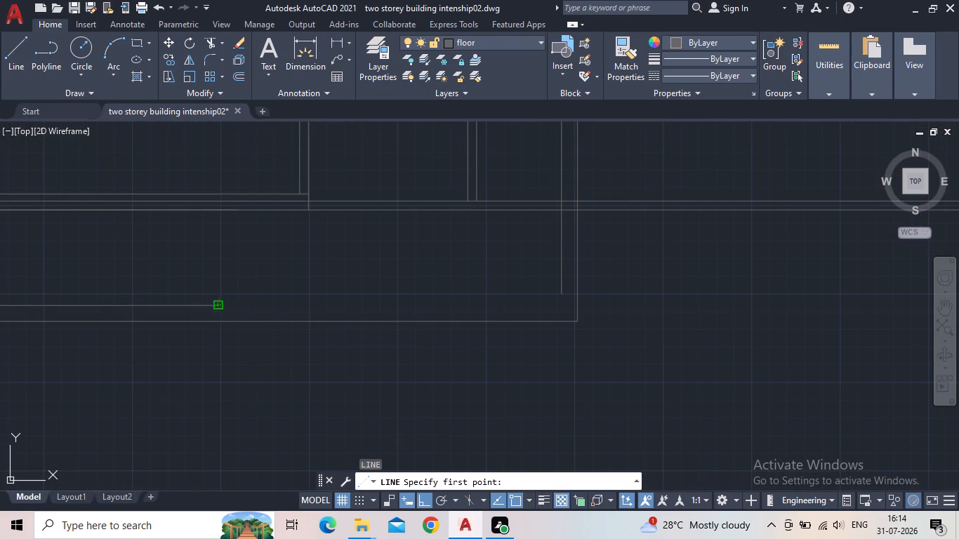
pyautogui.click(562, 306)
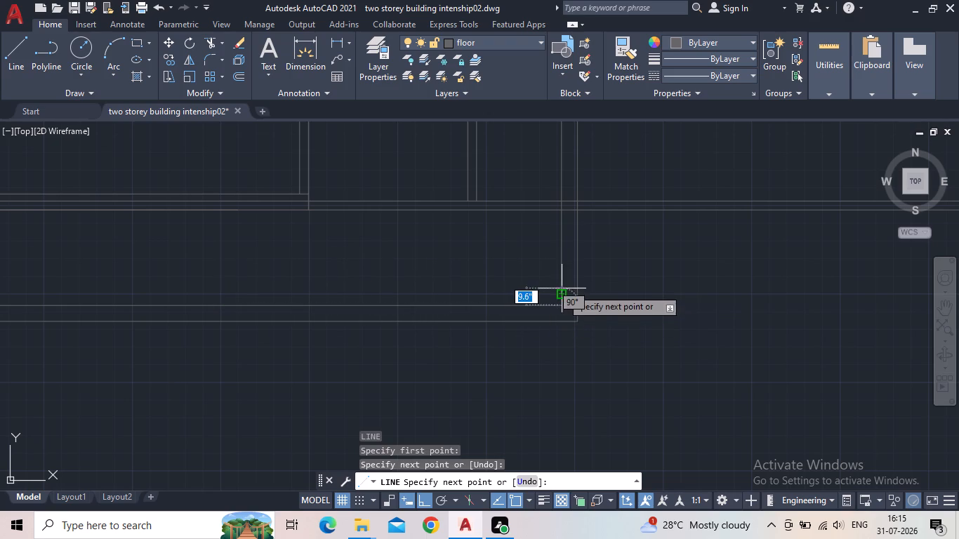
pyautogui.click(561, 297)
pyautogui.press('Escape')
pyautogui.scroll(-2, 514, 314)
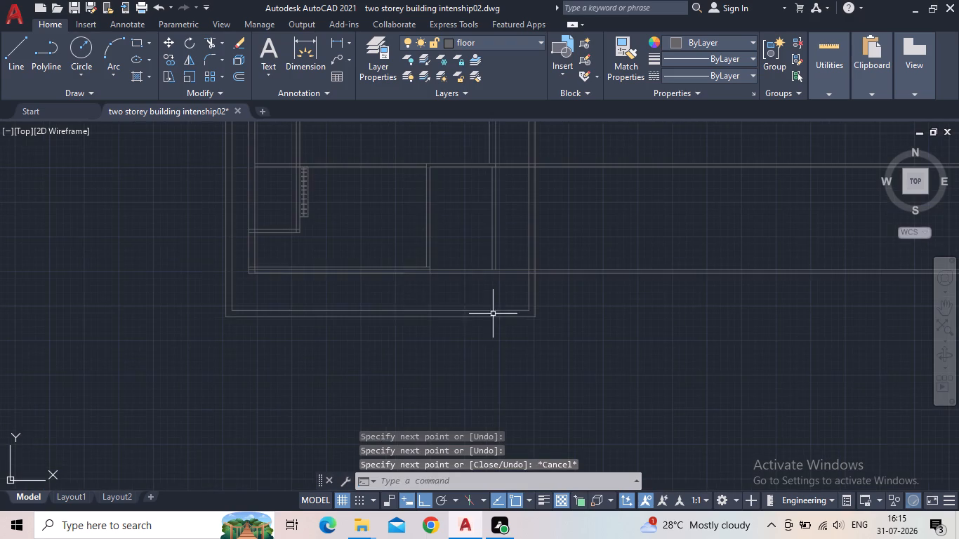
# Trim the extra line inside the bottom wall's thickness, from the first partition through to the left wall's outer face.
pyautogui.moveTo(378, 300); pyautogui.dragTo(403, 359, button='middle')
pyautogui.scroll(2, 378, 343)
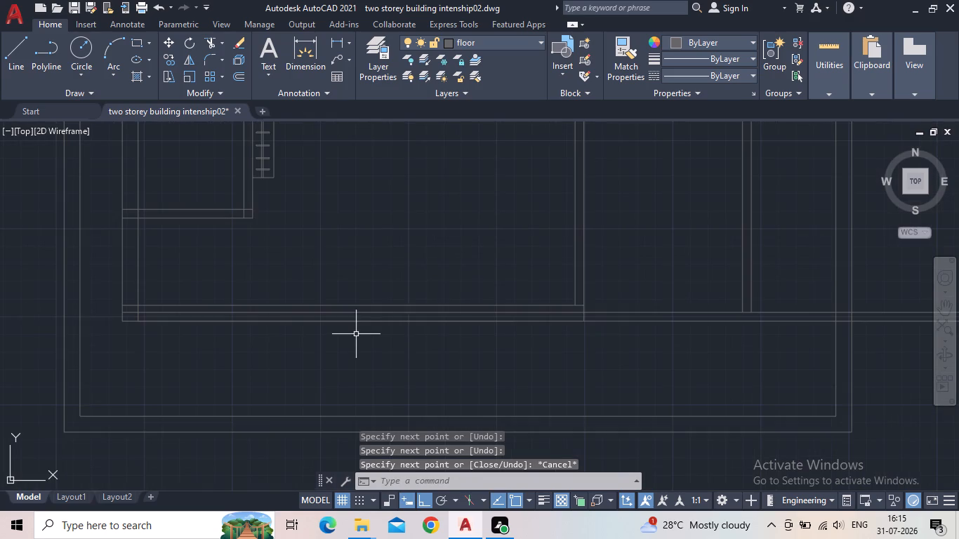
pyautogui.scroll(2, 249, 305)
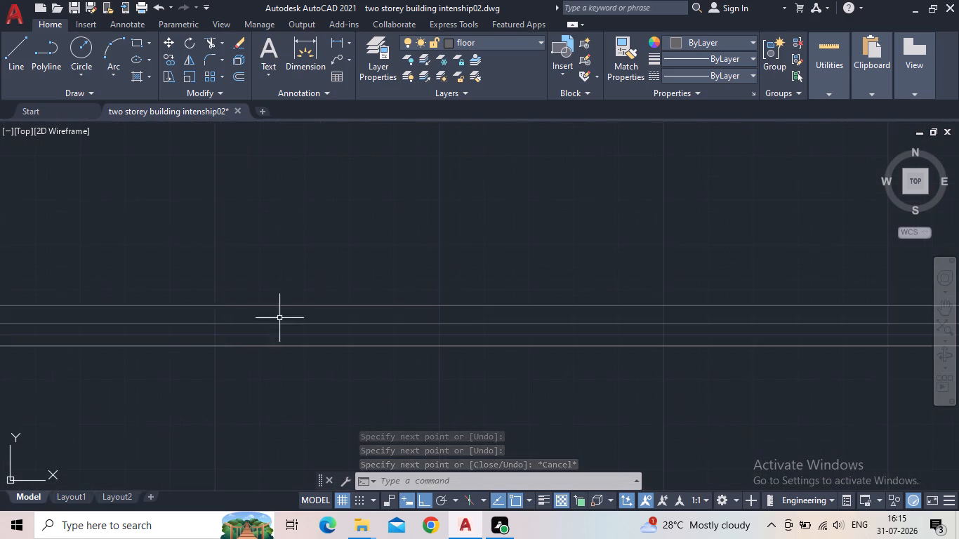
pyautogui.scroll(-2, 457, 320)
pyautogui.scroll(-1, 560, 345)
pyautogui.moveTo(568, 359); pyautogui.dragTo(502, 359, button='middle')
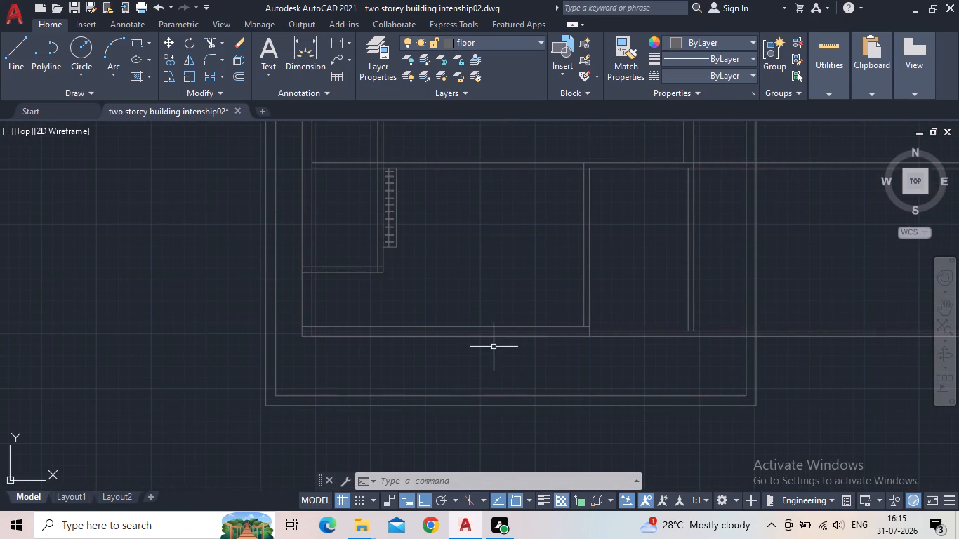
pyautogui.press('t')
pyautogui.press('r')
pyautogui.press('Return')
pyautogui.scroll(2, 484, 334)
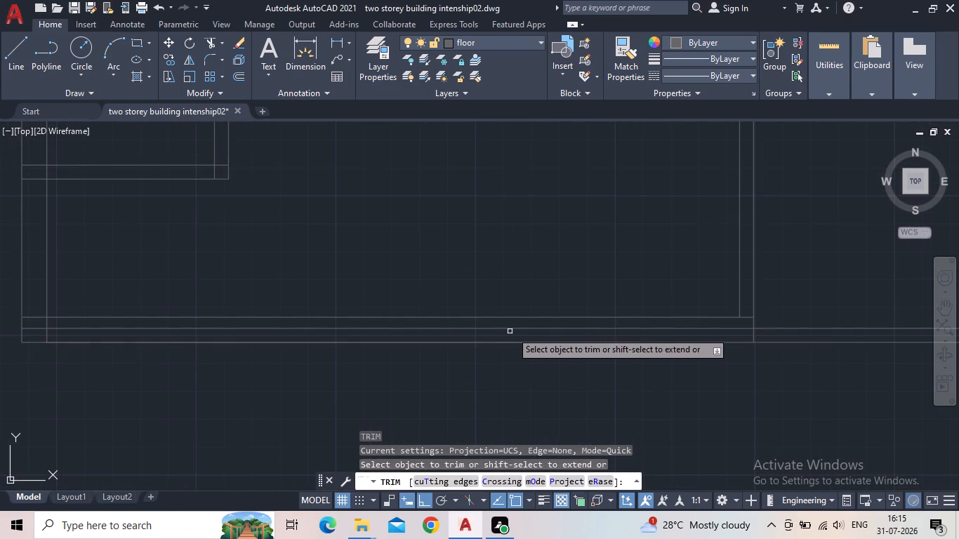
pyautogui.click(516, 331)
pyautogui.click(498, 324)
pyautogui.moveTo(138, 365); pyautogui.dragTo(423, 371, button='middle')
pyautogui.scroll(2, 310, 352)
pyautogui.click(331, 324)
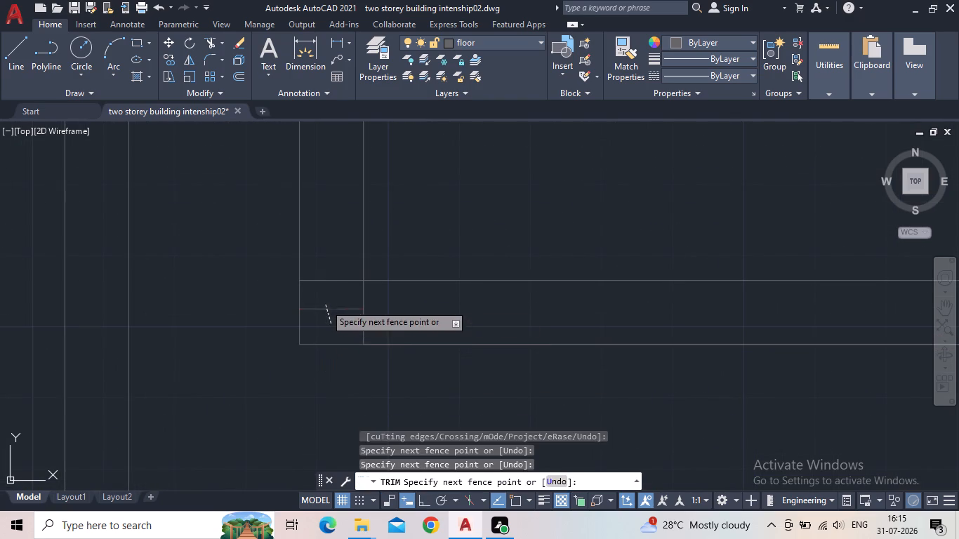
pyautogui.click(325, 304)
pyautogui.scroll(-1, 360, 328)
pyautogui.moveTo(560, 350); pyautogui.dragTo(356, 358, button='middle')
pyautogui.scroll(-1, 345, 360)
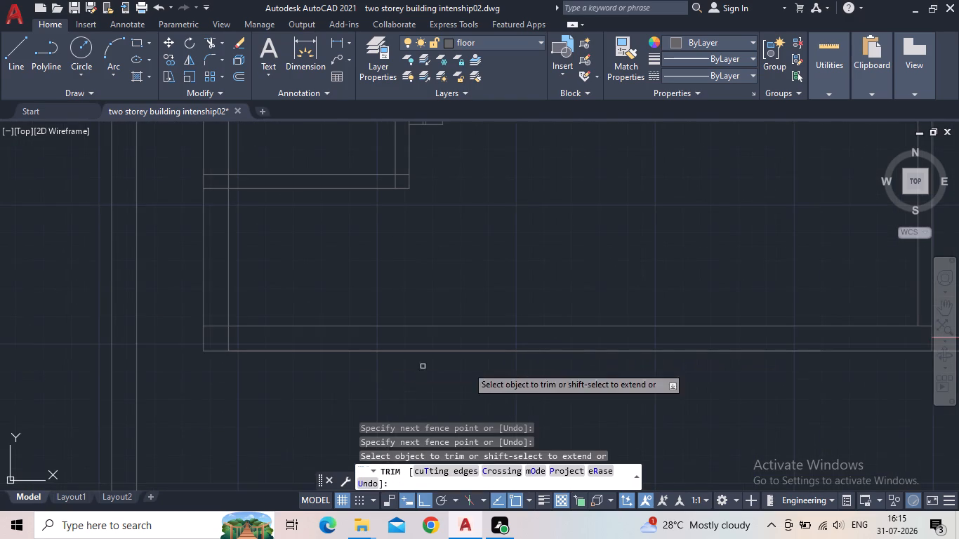
pyautogui.press('Escape')
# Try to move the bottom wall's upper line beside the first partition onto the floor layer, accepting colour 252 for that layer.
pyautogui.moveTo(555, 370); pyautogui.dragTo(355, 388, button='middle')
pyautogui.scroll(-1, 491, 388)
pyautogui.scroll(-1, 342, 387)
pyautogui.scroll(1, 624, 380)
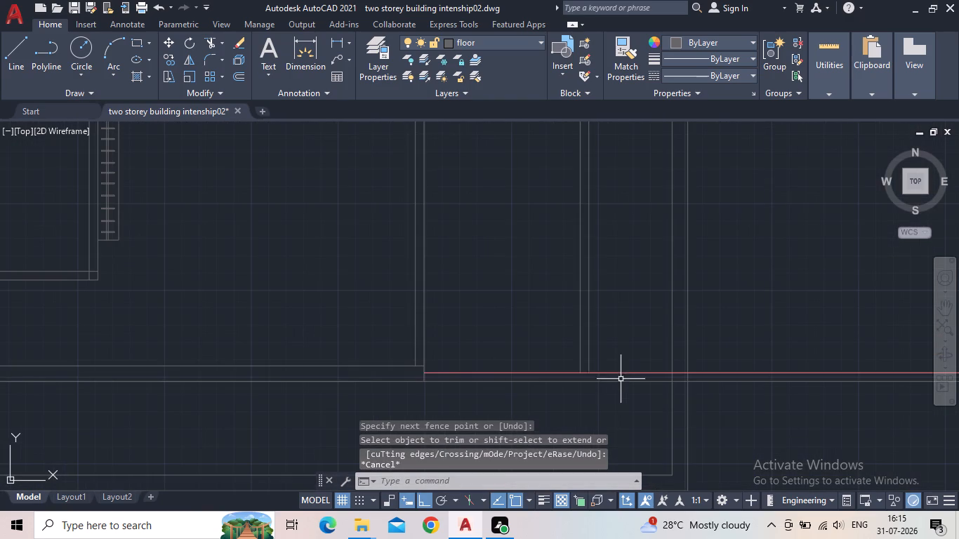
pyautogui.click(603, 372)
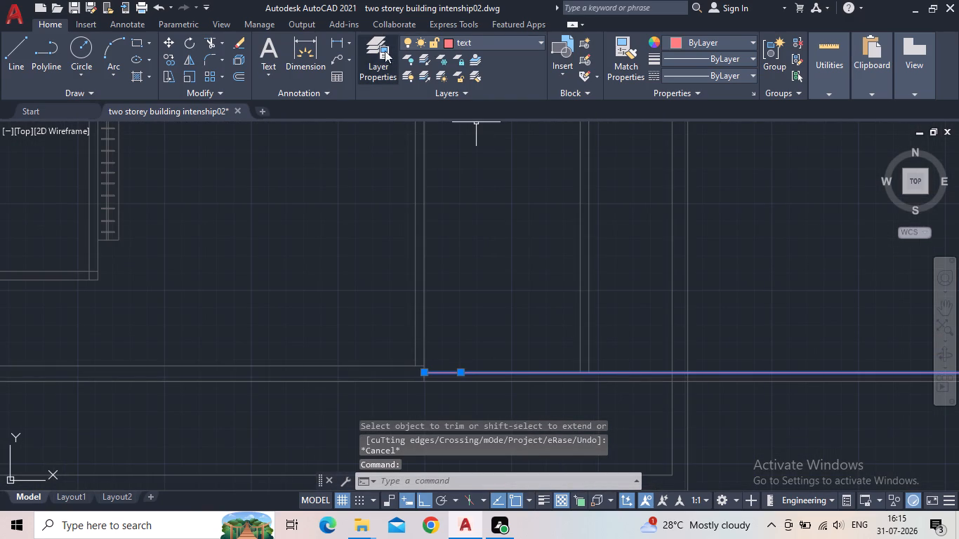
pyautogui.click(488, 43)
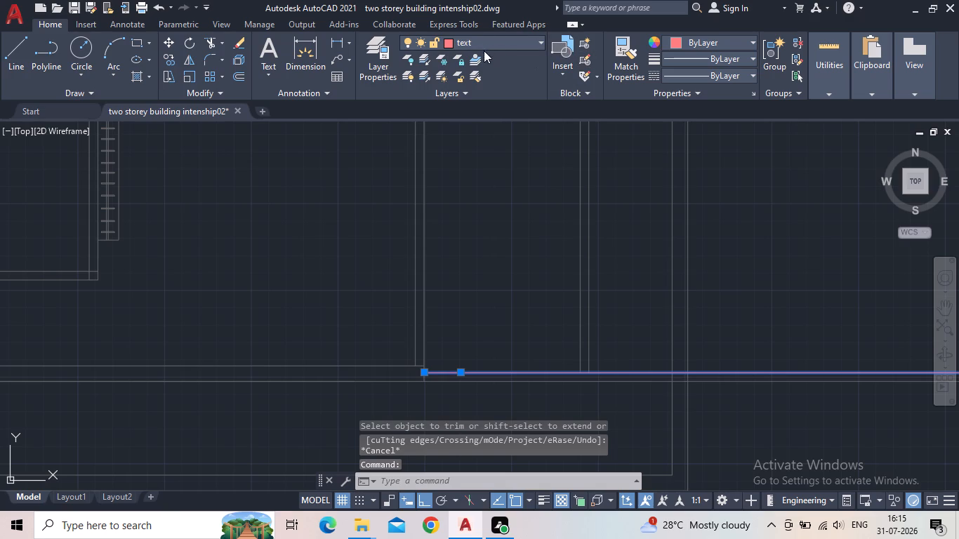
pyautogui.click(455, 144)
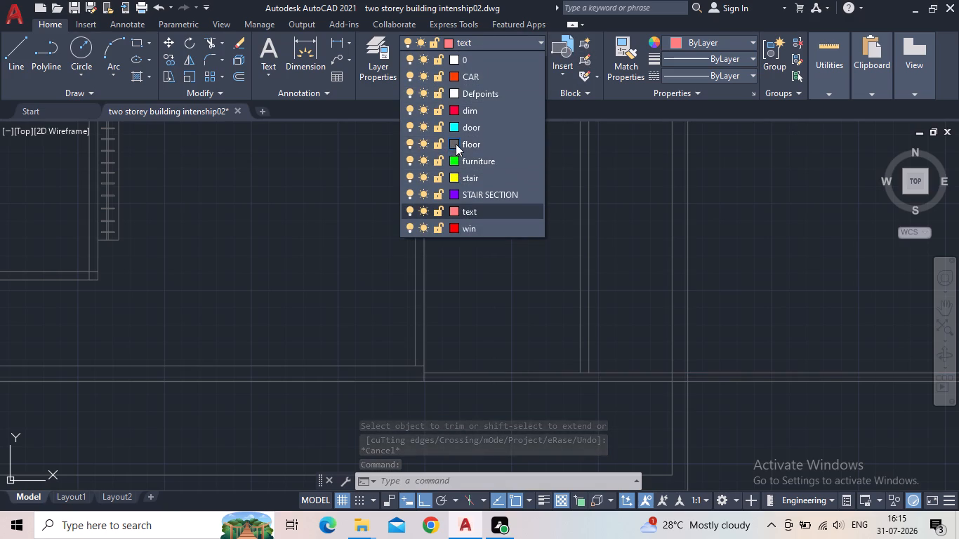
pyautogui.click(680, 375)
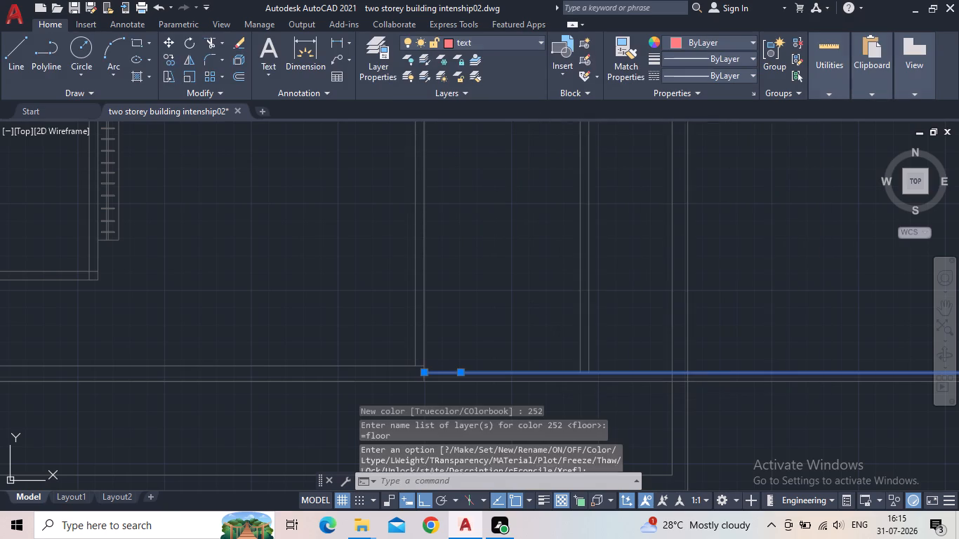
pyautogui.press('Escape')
# Trim the bottom, middle and top horizontal wall lines where they extend beyond the second plan's right outer boundary.
pyautogui.moveTo(541, 339); pyautogui.dragTo(461, 292, button='middle')
pyautogui.scroll(-1, 448, 290)
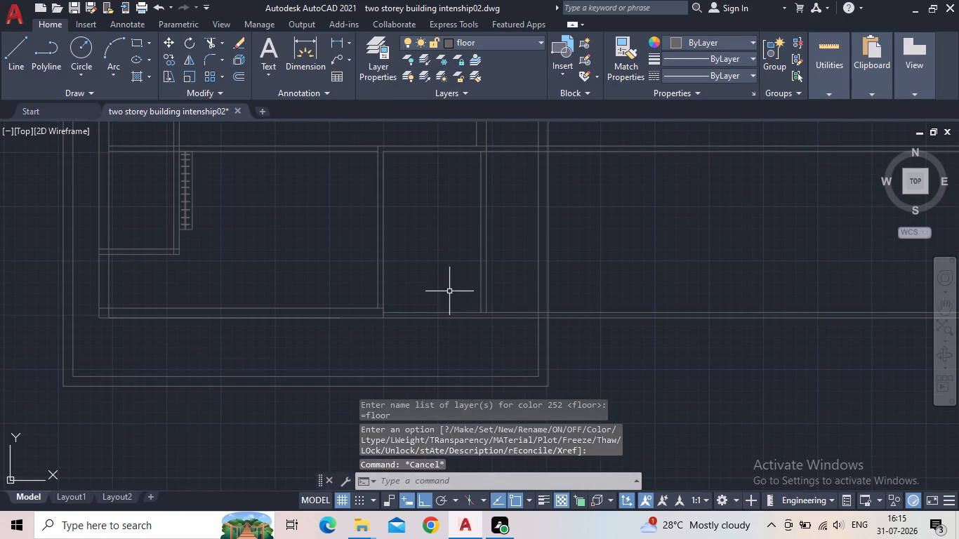
pyautogui.press('r')
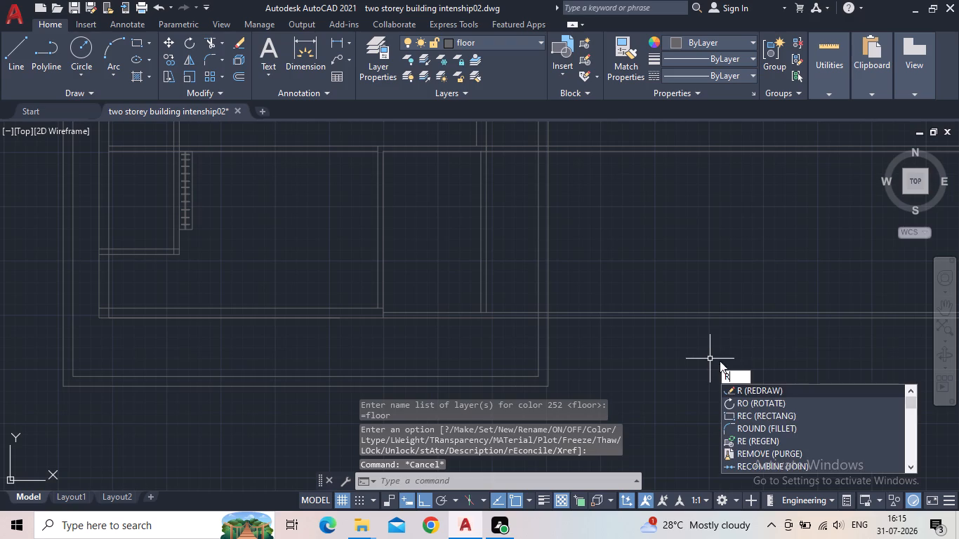
pyautogui.press('BackSpace')
pyautogui.write('tr')
pyautogui.press('Return')
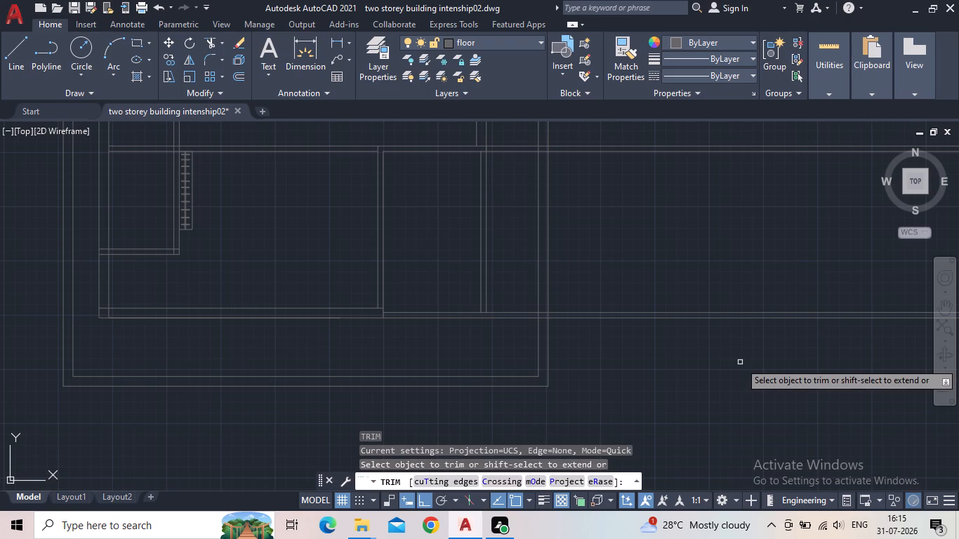
pyautogui.moveTo(743, 361); pyautogui.dragTo(734, 332)
pyautogui.click(688, 289)
pyautogui.click(686, 354)
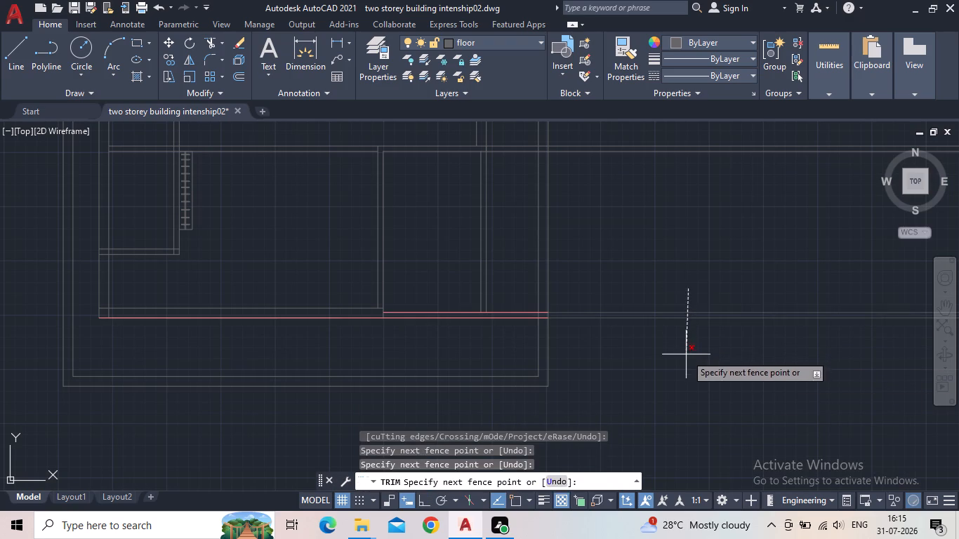
pyautogui.moveTo(635, 183); pyautogui.dragTo(632, 312, button='middle')
pyautogui.scroll(-2, 632, 313)
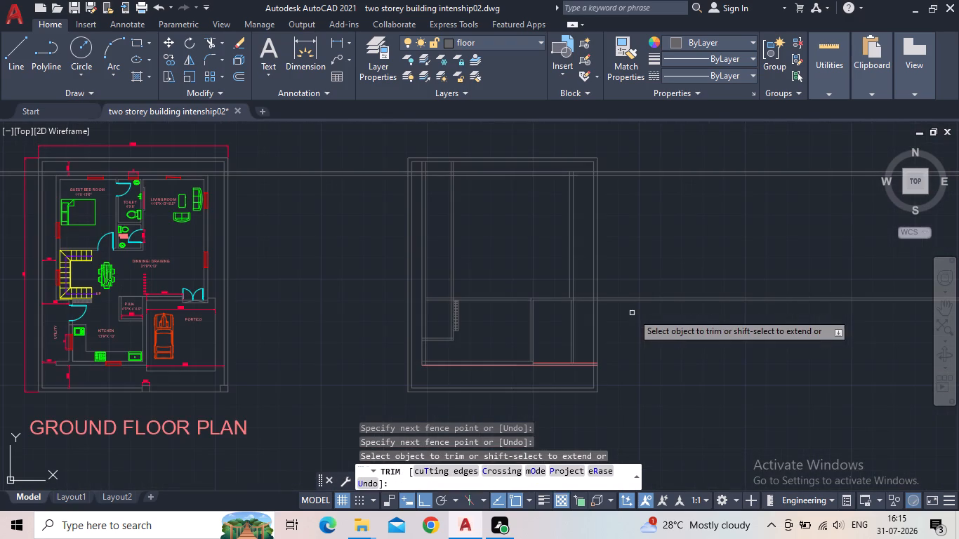
pyautogui.moveTo(666, 328); pyautogui.dragTo(668, 310)
pyautogui.click(661, 158)
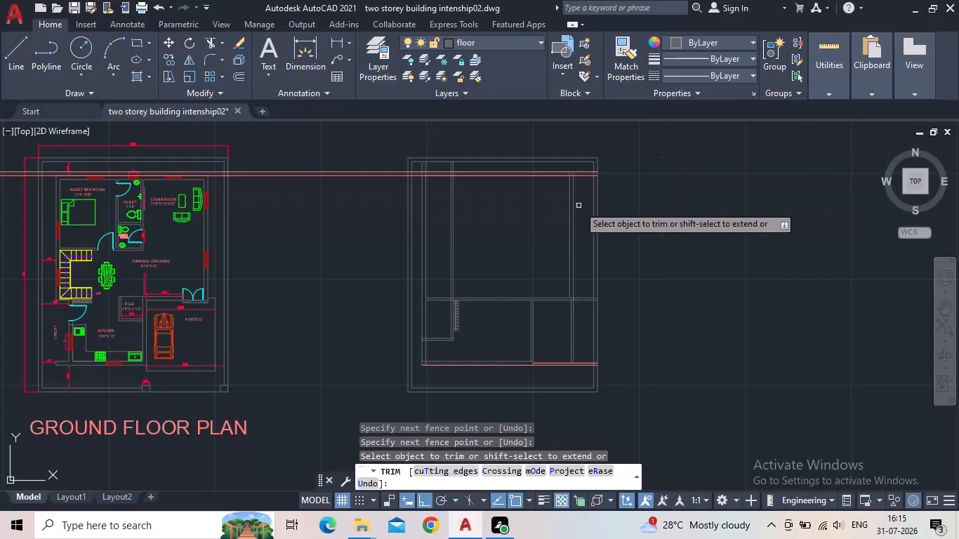
# Trim the top wall's two lines between the plans and delete their leftover parts crossing the ground floor plan.
pyautogui.moveTo(324, 208); pyautogui.dragTo(323, 196)
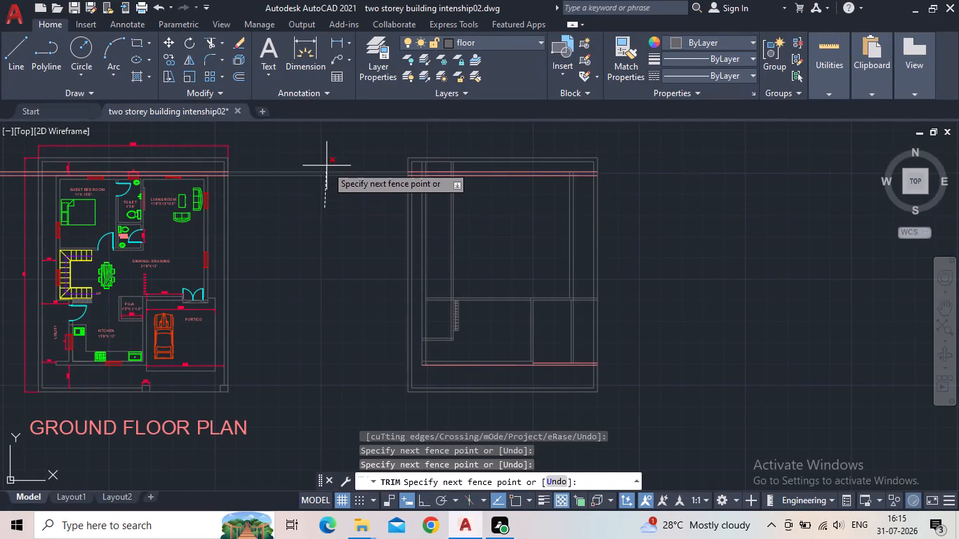
pyautogui.click(326, 166)
pyautogui.moveTo(352, 246); pyautogui.dragTo(365, 286, button='middle')
pyautogui.press('Escape')
pyautogui.moveTo(267, 277); pyautogui.dragTo(263, 270, button='middle')
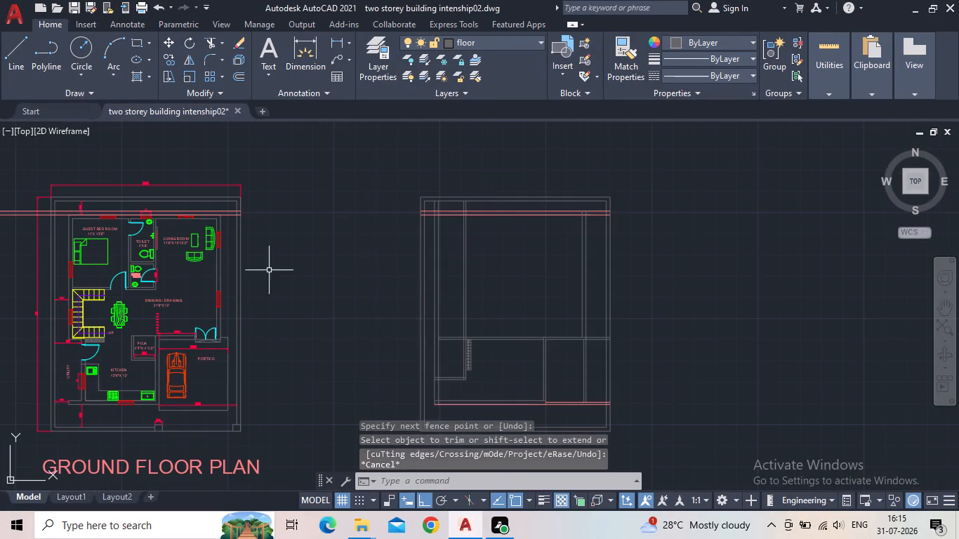
pyautogui.moveTo(263, 270); pyautogui.dragTo(533, 285, button='middle')
pyautogui.moveTo(173, 295); pyautogui.dragTo(145, 246)
pyautogui.moveTo(84, 178); pyautogui.dragTo(89, 185)
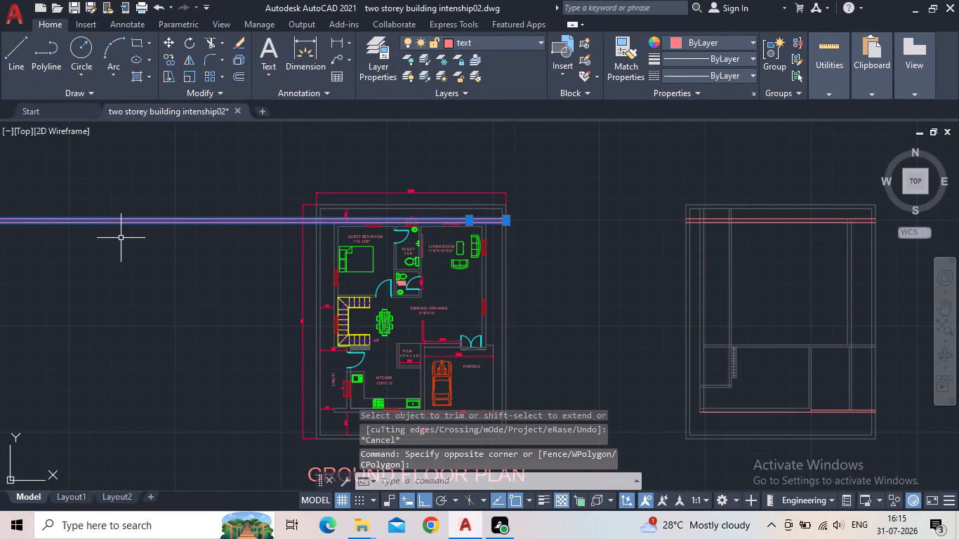
pyautogui.press('Delete')
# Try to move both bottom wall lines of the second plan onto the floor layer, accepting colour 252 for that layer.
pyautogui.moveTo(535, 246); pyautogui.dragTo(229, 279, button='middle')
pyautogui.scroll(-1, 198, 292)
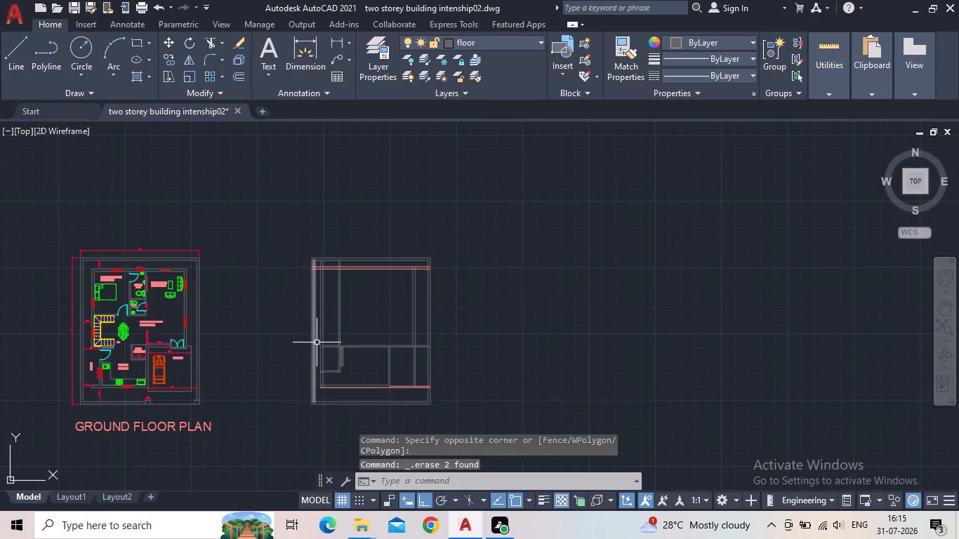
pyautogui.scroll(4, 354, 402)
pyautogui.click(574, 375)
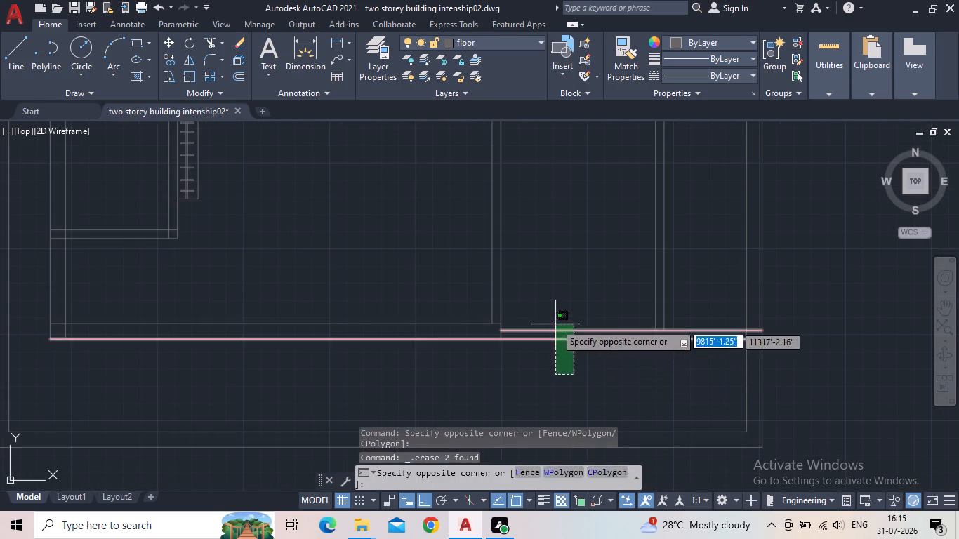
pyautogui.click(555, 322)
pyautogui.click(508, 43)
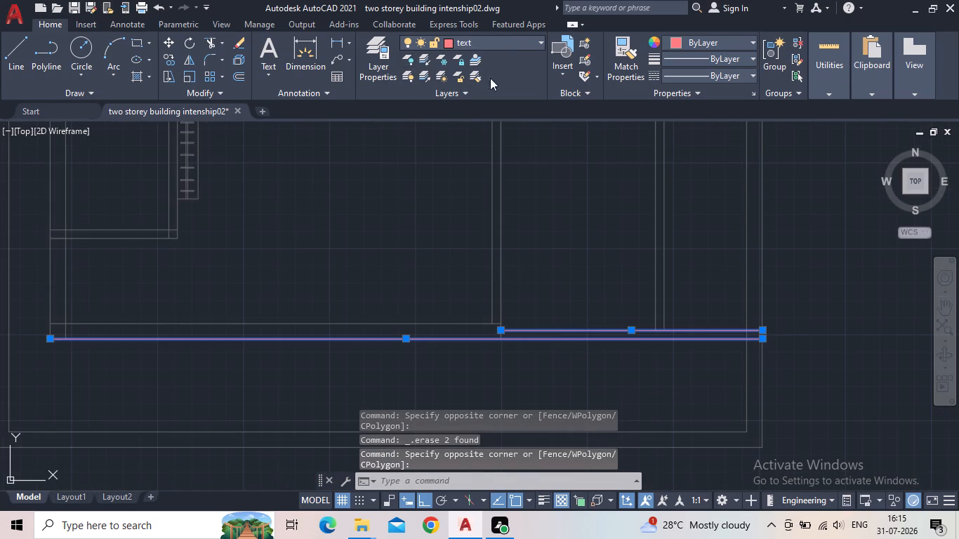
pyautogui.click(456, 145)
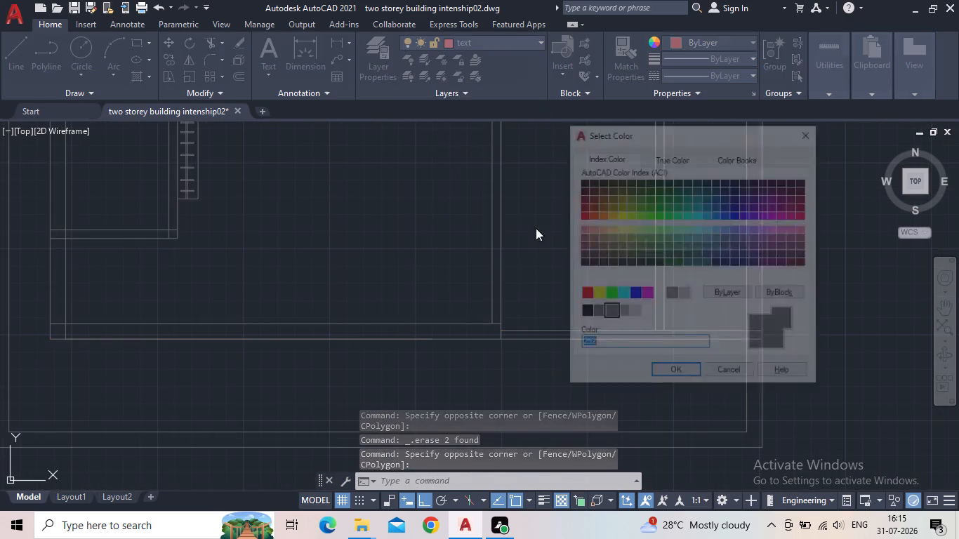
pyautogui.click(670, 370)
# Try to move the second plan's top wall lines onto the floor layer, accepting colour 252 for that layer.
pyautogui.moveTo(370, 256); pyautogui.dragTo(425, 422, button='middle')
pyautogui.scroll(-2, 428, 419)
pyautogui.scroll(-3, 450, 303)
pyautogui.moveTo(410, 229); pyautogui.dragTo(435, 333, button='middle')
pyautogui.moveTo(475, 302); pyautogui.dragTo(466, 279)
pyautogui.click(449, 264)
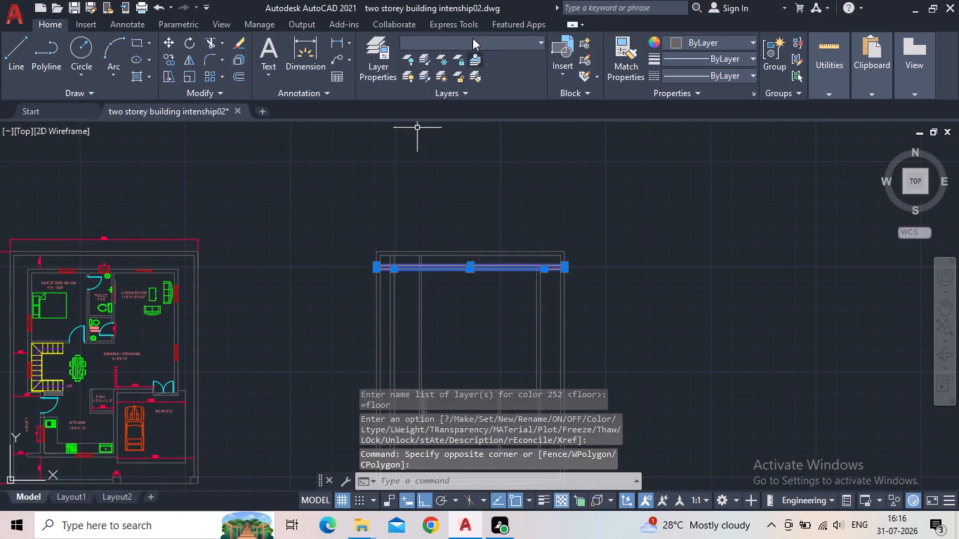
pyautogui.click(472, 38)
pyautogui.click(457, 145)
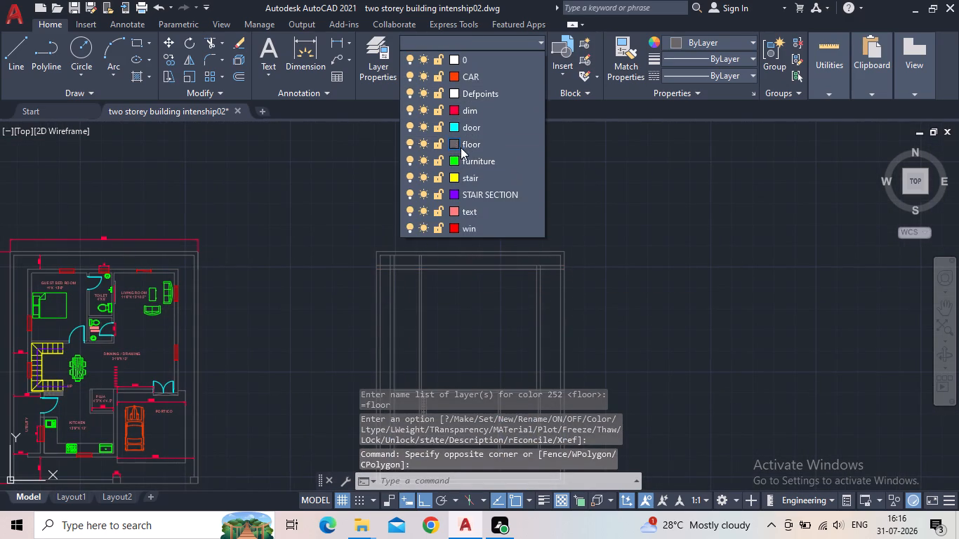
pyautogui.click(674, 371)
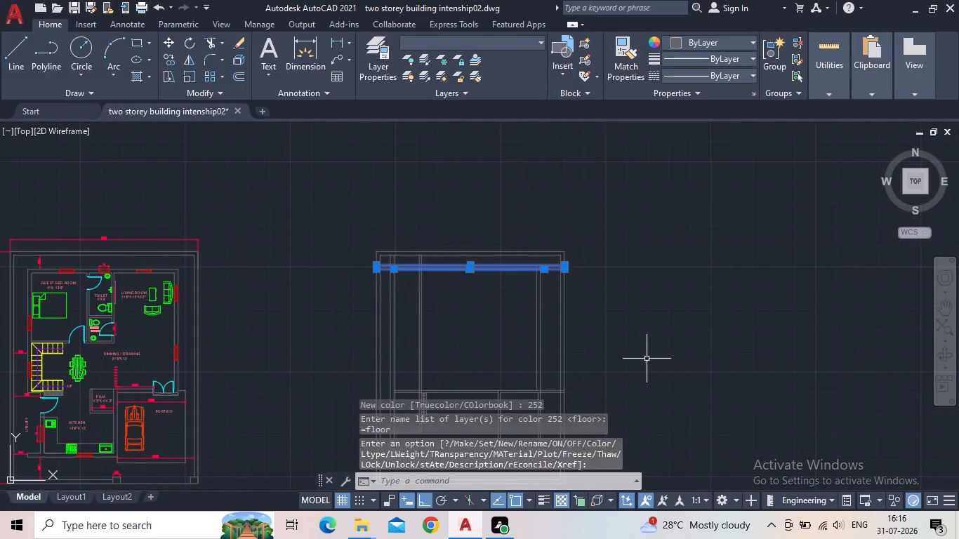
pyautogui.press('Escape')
# Examine the second plan's bottom wall, lower rooms and upper wall layout for the remaining junctions.
pyautogui.moveTo(588, 315); pyautogui.dragTo(560, 154, button='middle')
pyautogui.scroll(2, 475, 284)
pyautogui.scroll(1, 430, 319)
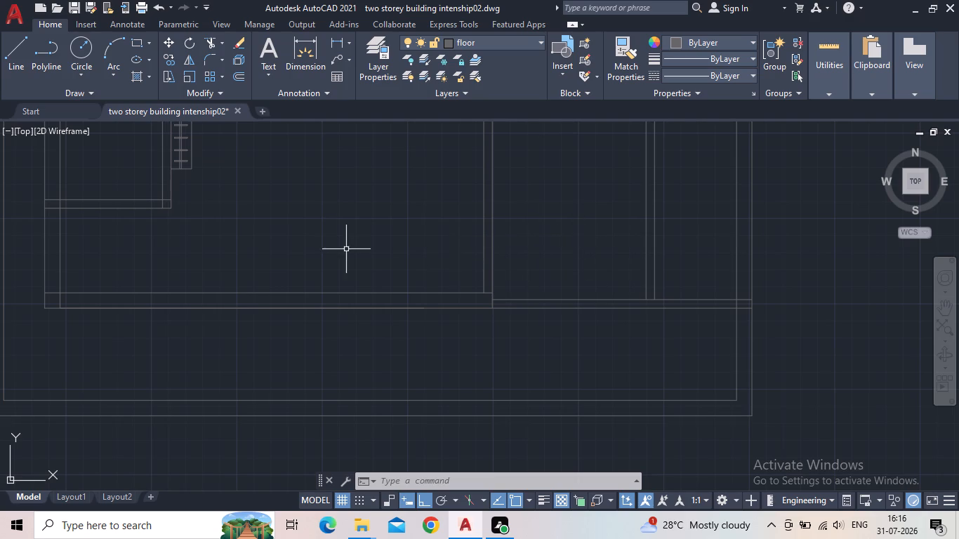
pyautogui.scroll(-2, 329, 228)
pyautogui.moveTo(303, 205); pyautogui.dragTo(329, 317, button='middle')
pyautogui.scroll(1, 303, 205)
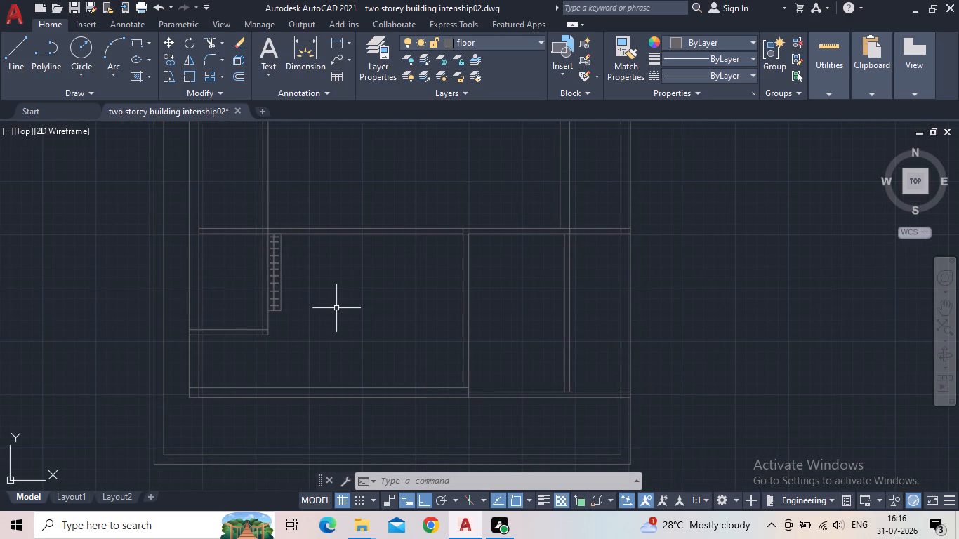
pyautogui.moveTo(358, 290); pyautogui.dragTo(322, 347, button='middle')
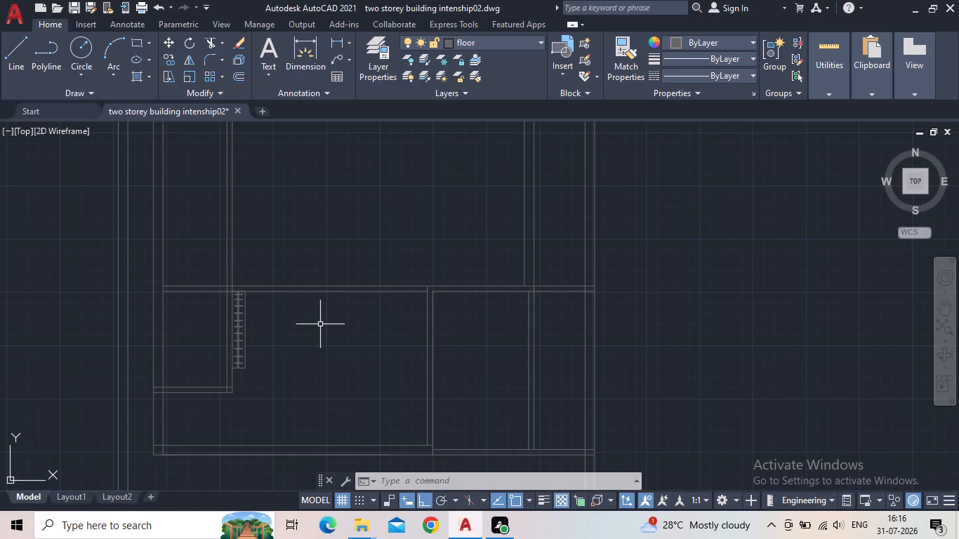
pyautogui.moveTo(355, 185); pyautogui.dragTo(421, 326, button='middle')
pyautogui.scroll(-1, 418, 335)
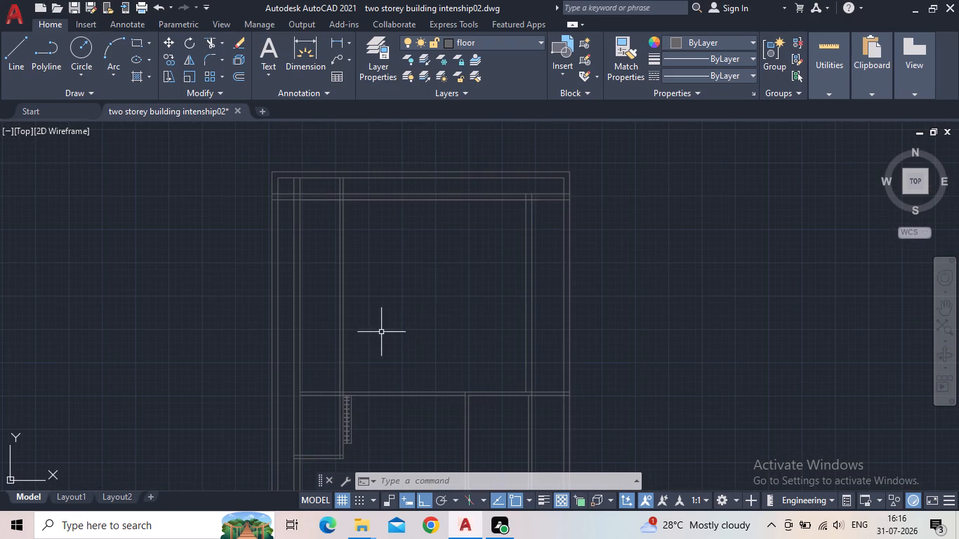
# Trim the second plan's two vertical partition lines out of the large upper room and above the top wall.
pyautogui.press('t')
pyautogui.press('r')
pyautogui.press('Return')
pyautogui.click(379, 364)
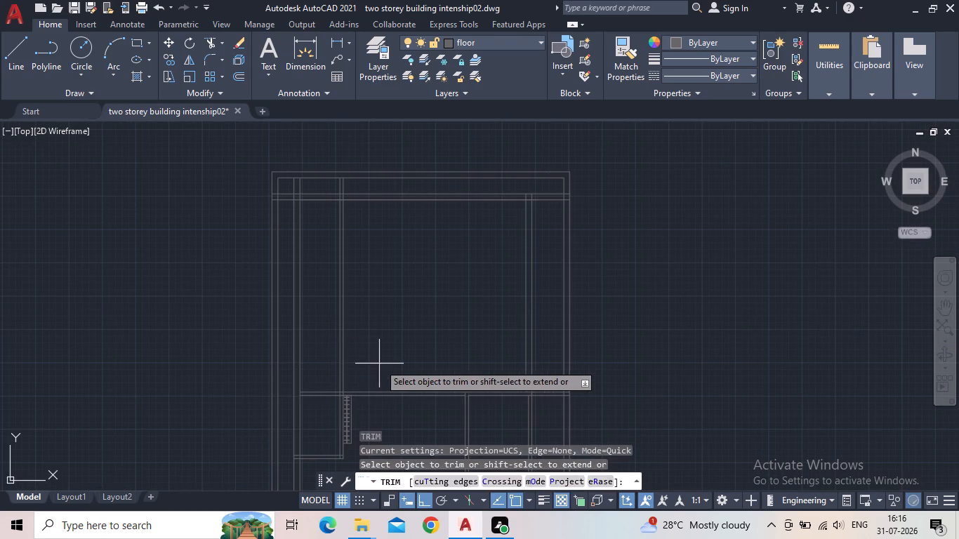
pyautogui.click(327, 344)
pyautogui.scroll(2, 333, 194)
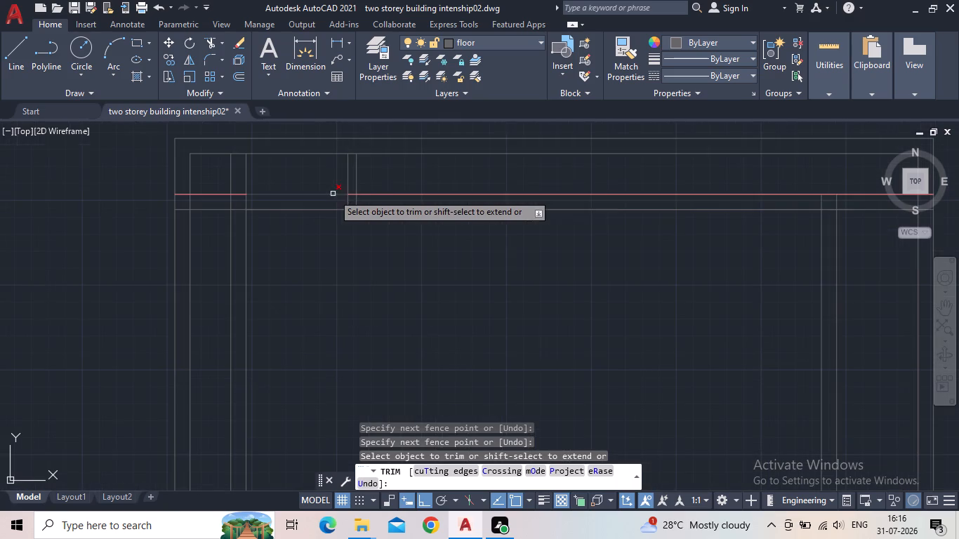
pyautogui.moveTo(399, 184); pyautogui.dragTo(392, 181)
pyautogui.click(337, 177)
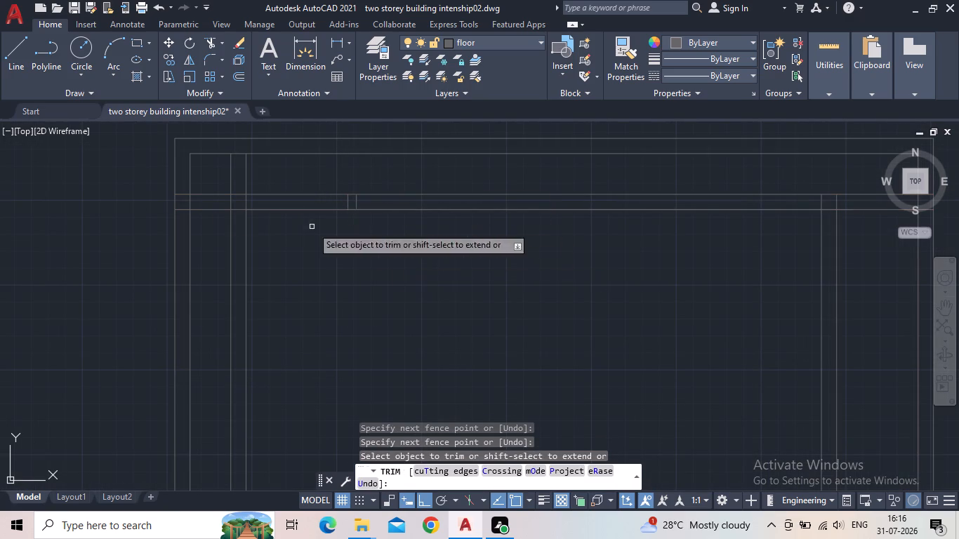
# Trim the top wall lines extending past the left wall through the boundary, and the left wall lines extending above the top wall.
pyautogui.moveTo(213, 227); pyautogui.dragTo(211, 220)
pyautogui.click(207, 187)
pyautogui.scroll(2, 193, 206)
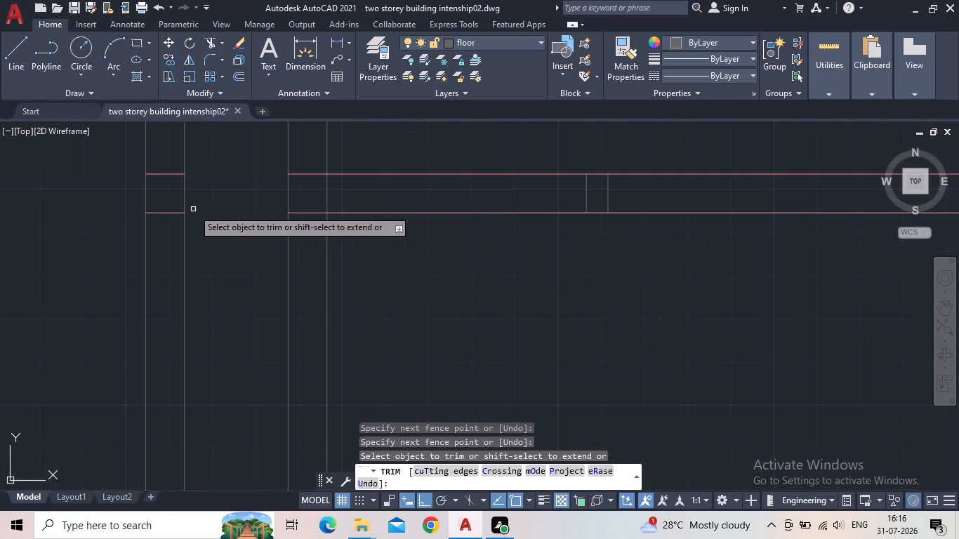
pyautogui.click(168, 223)
pyautogui.click(171, 161)
pyautogui.scroll(-1, 168, 206)
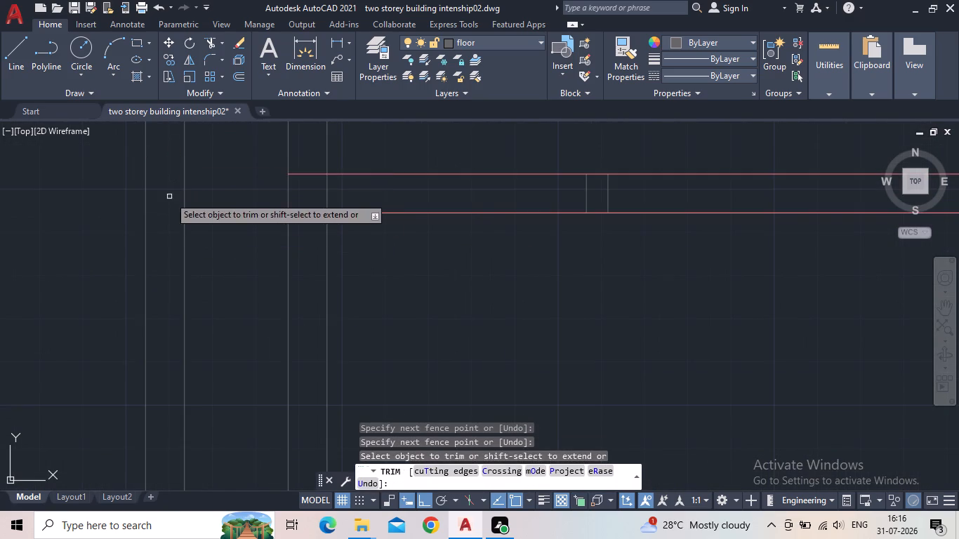
pyautogui.scroll(-2, 210, 232)
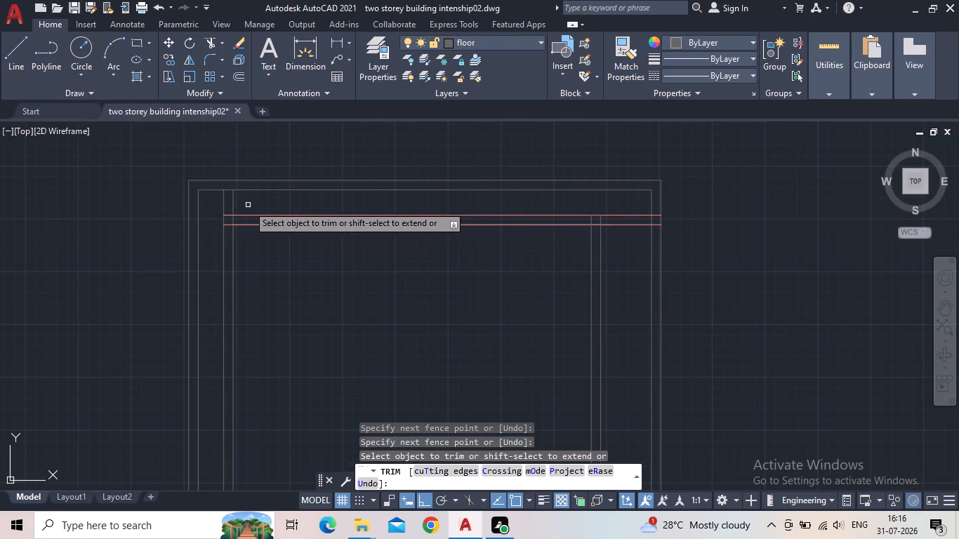
pyautogui.moveTo(248, 205); pyautogui.dragTo(239, 201)
pyautogui.click(220, 199)
# Trim the short partition stubs left between the two lines of the second plan's top wall.
pyautogui.moveTo(270, 253); pyautogui.dragTo(166, 275, button='middle')
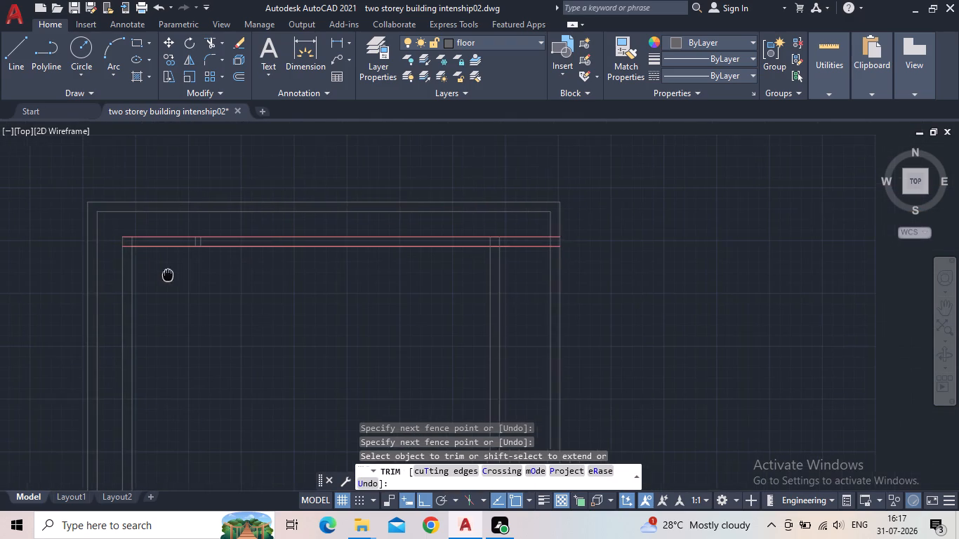
pyautogui.scroll(3, 195, 244)
pyautogui.moveTo(214, 236); pyautogui.dragTo(196, 235)
pyautogui.click(171, 234)
pyautogui.click(190, 238)
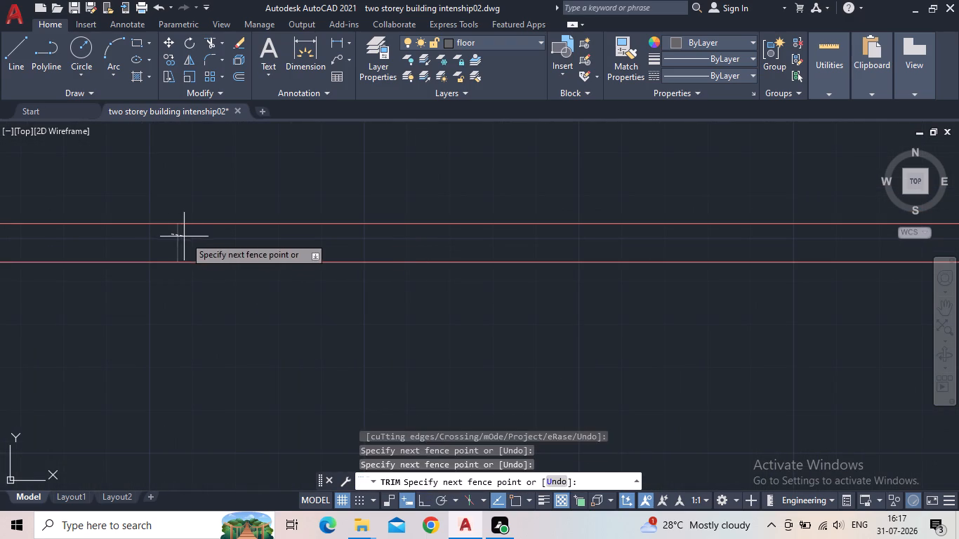
# Trim the top wall lines extending past the right wall through the boundary, including the short leftover piece beside the corner.
pyautogui.scroll(-3, 216, 238)
pyautogui.scroll(-1, 451, 285)
pyautogui.scroll(2, 505, 277)
pyautogui.moveTo(511, 272); pyautogui.dragTo(511, 264)
pyautogui.click(508, 219)
pyautogui.scroll(2, 545, 234)
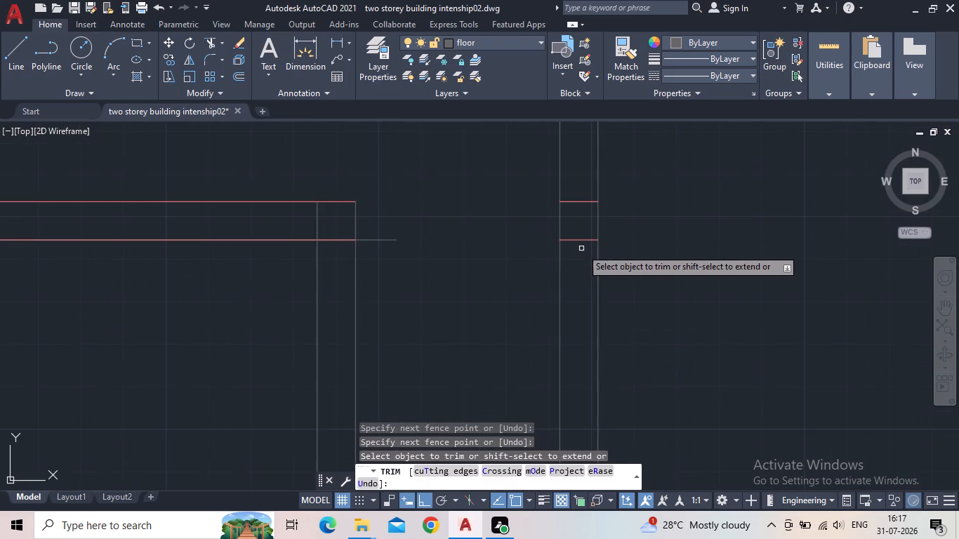
pyautogui.click(581, 249)
pyautogui.click(572, 201)
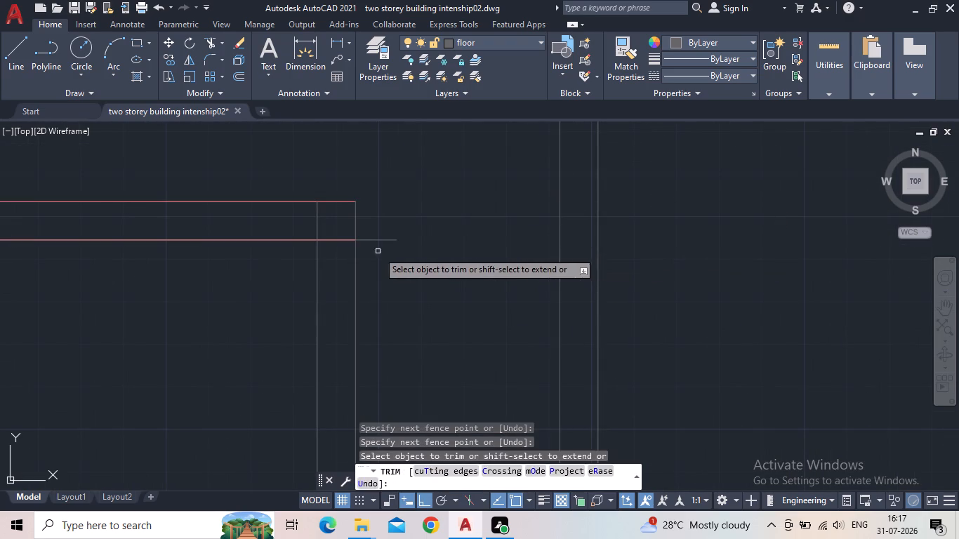
pyautogui.click(378, 250)
pyautogui.click(385, 232)
pyautogui.scroll(-2, 373, 243)
pyautogui.press('Escape')
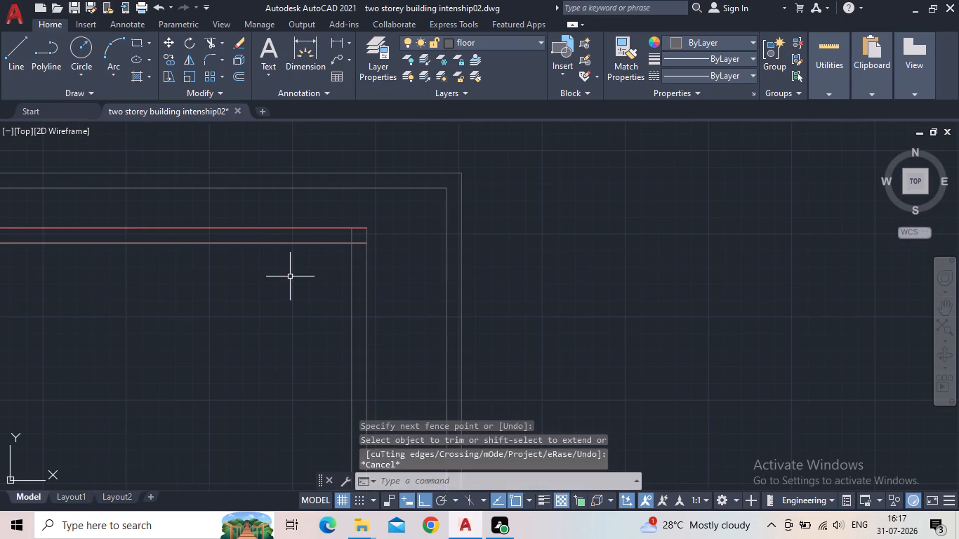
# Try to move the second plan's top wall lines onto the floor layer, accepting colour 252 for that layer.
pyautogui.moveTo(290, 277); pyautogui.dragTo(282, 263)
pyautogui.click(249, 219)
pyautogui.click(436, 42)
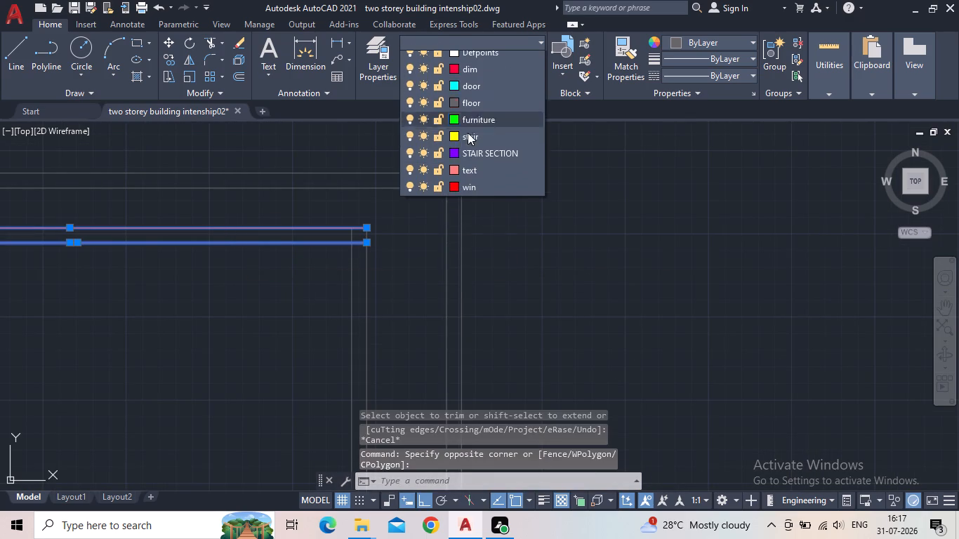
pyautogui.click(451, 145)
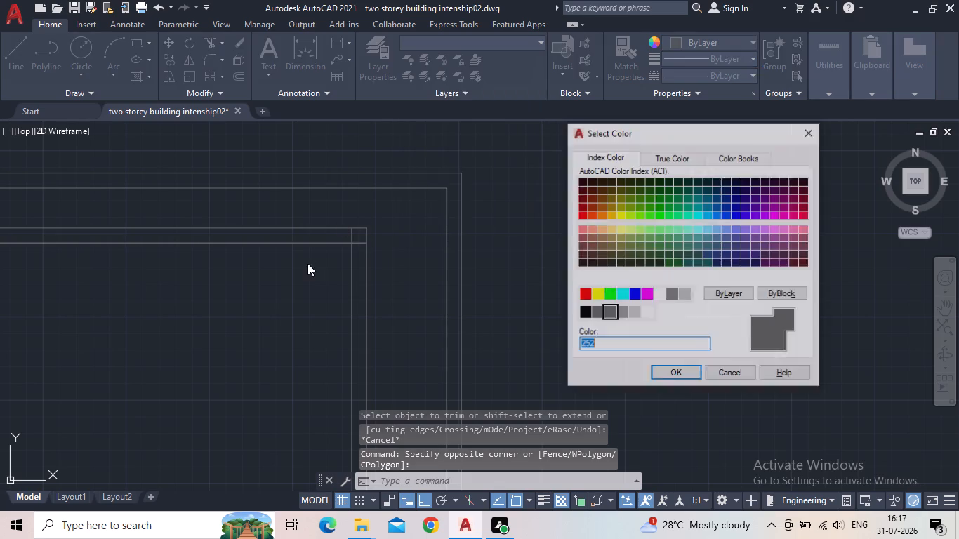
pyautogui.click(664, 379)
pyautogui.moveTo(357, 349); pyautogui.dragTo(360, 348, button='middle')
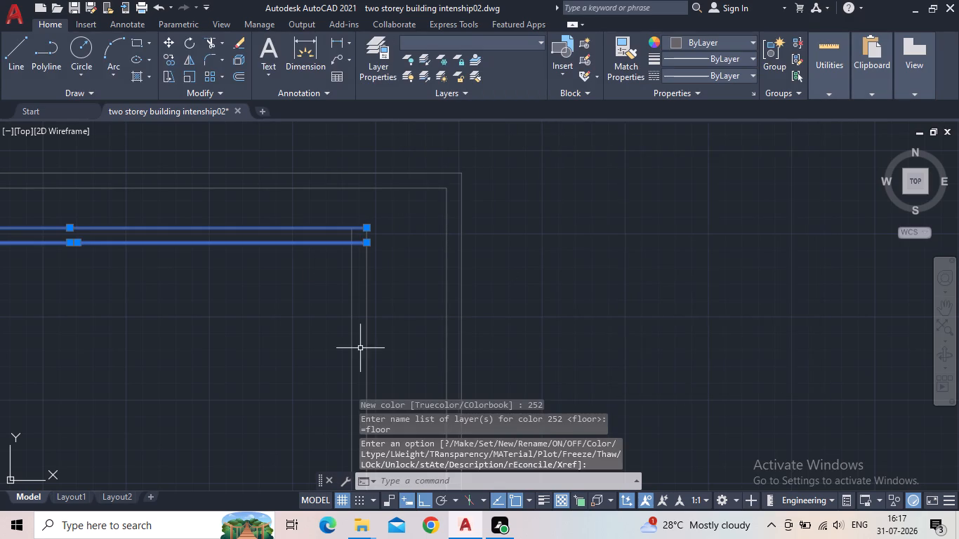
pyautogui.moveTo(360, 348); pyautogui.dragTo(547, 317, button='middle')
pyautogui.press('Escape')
# Offset the inner line of the second plan's left wall 18' into the large upper room.
pyautogui.scroll(-3, 364, 298)
pyautogui.moveTo(391, 298); pyautogui.dragTo(594, 211, button='middle')
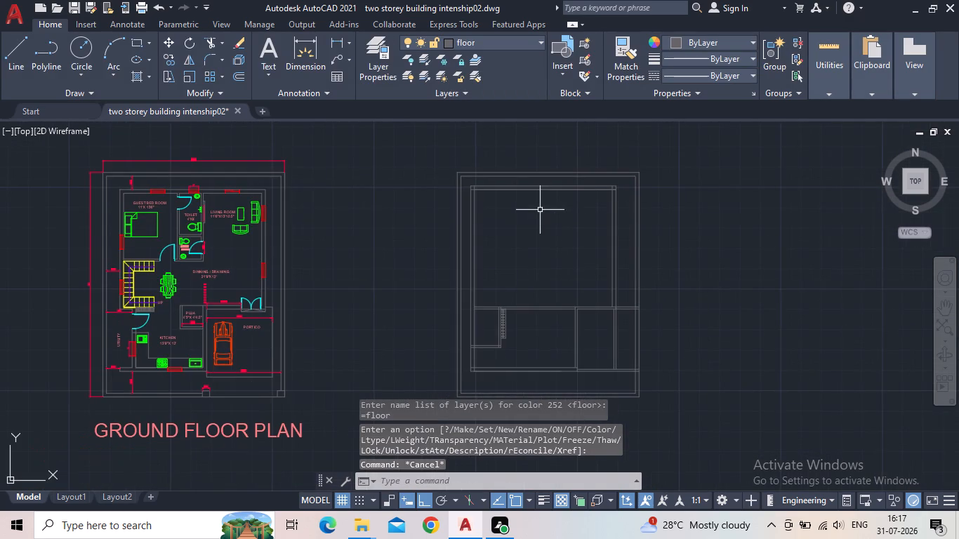
pyautogui.scroll(2, 497, 234)
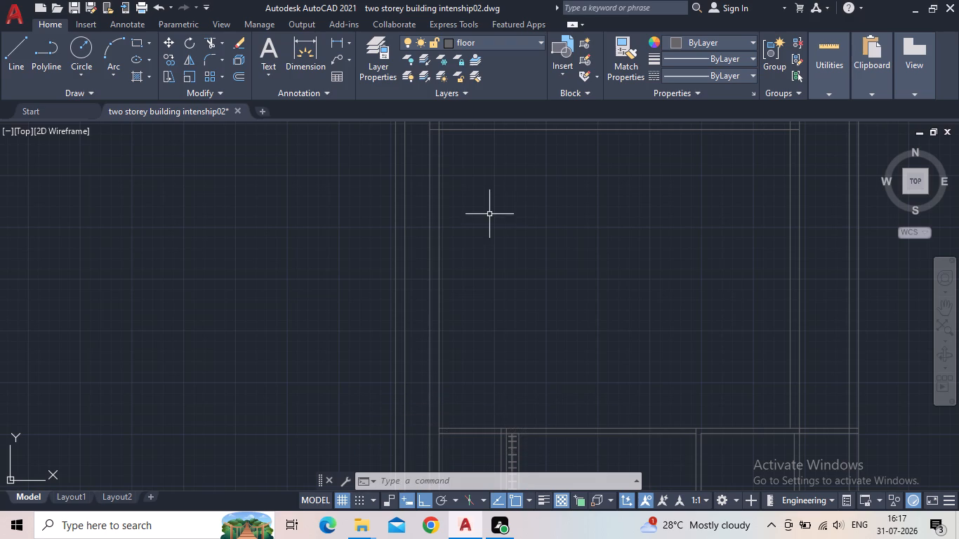
pyautogui.moveTo(480, 214); pyautogui.dragTo(423, 258, button='middle')
pyautogui.scroll(-1, 391, 265)
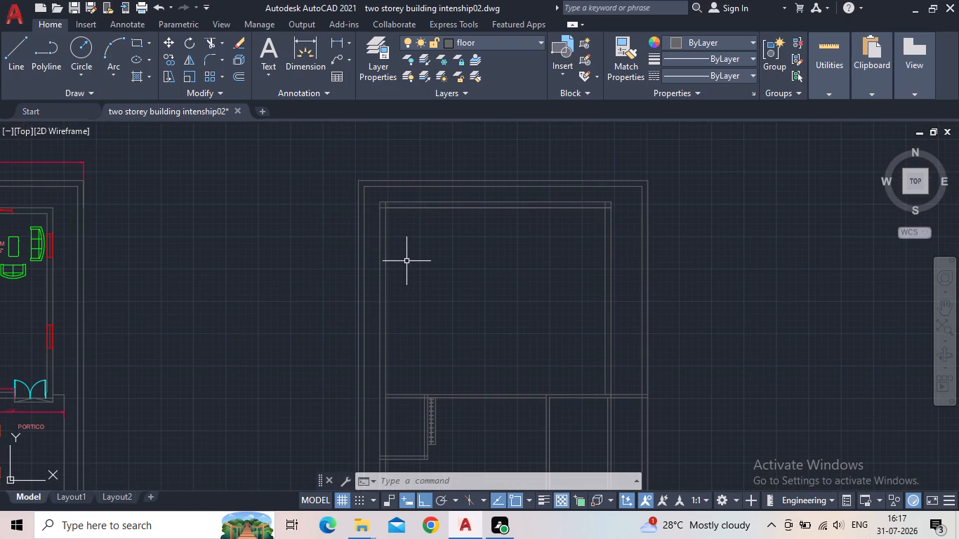
pyautogui.press('o')
pyautogui.press('Return')
pyautogui.press('1')
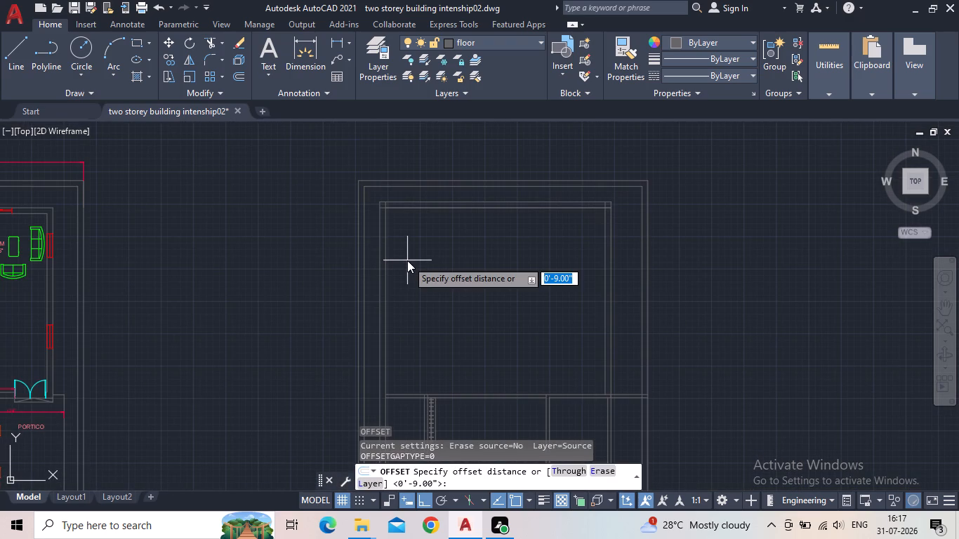
pyautogui.press('8')
pyautogui.press("'")
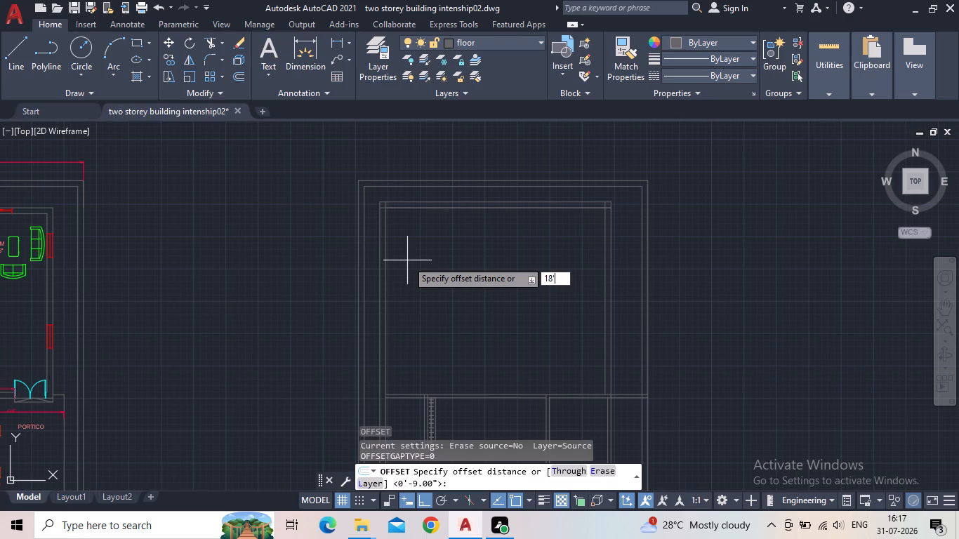
pyautogui.press('Return')
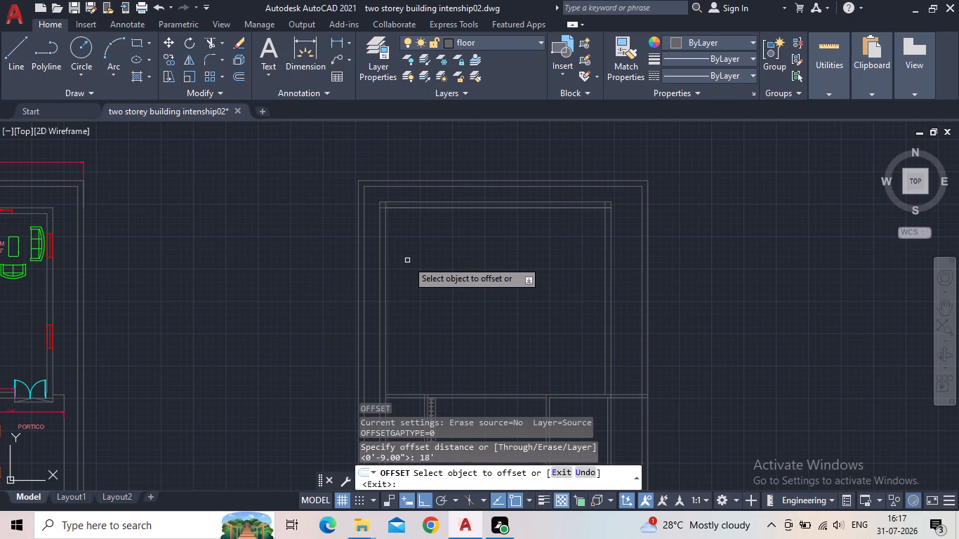
pyautogui.scroll(1, 393, 228)
pyautogui.moveTo(379, 227); pyautogui.dragTo(388, 227)
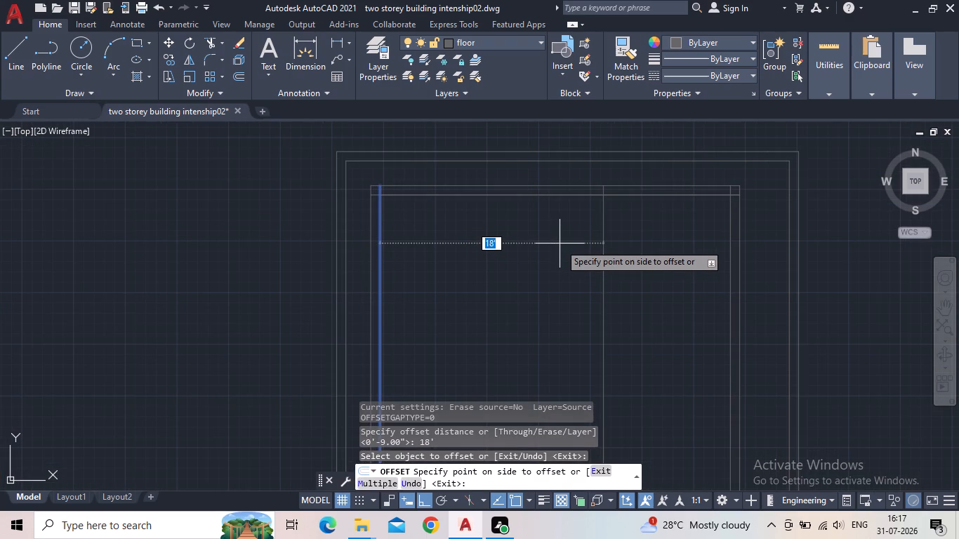
pyautogui.click(560, 244)
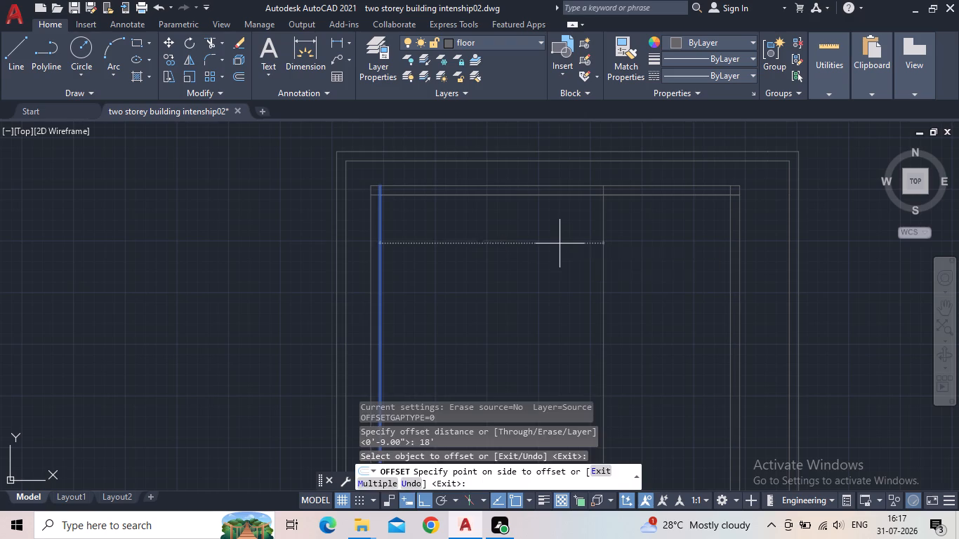
pyautogui.press('Escape')
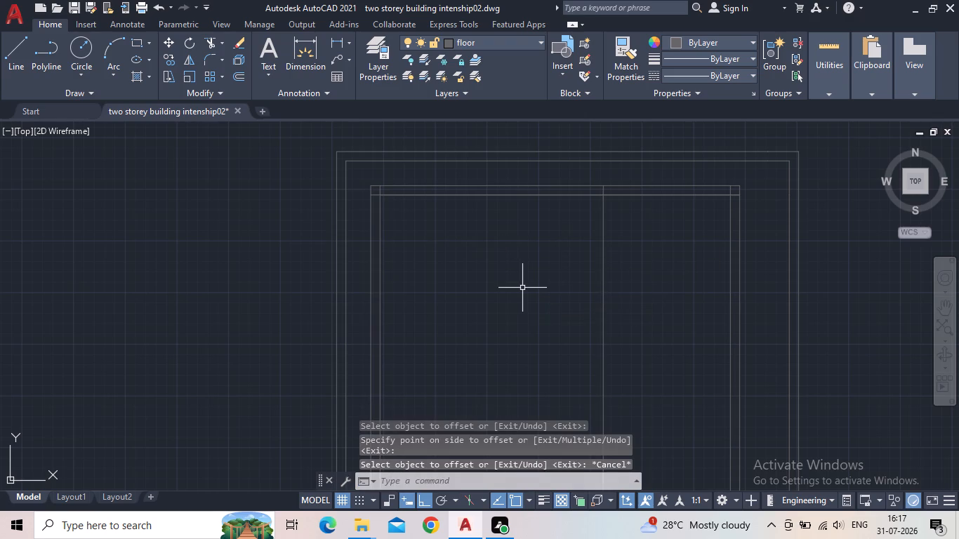
# Offset the new vertical partition line 5" toward the right wall to give the partition its thickness.
pyautogui.press('o')
pyautogui.press('Return')
pyautogui.press('5')
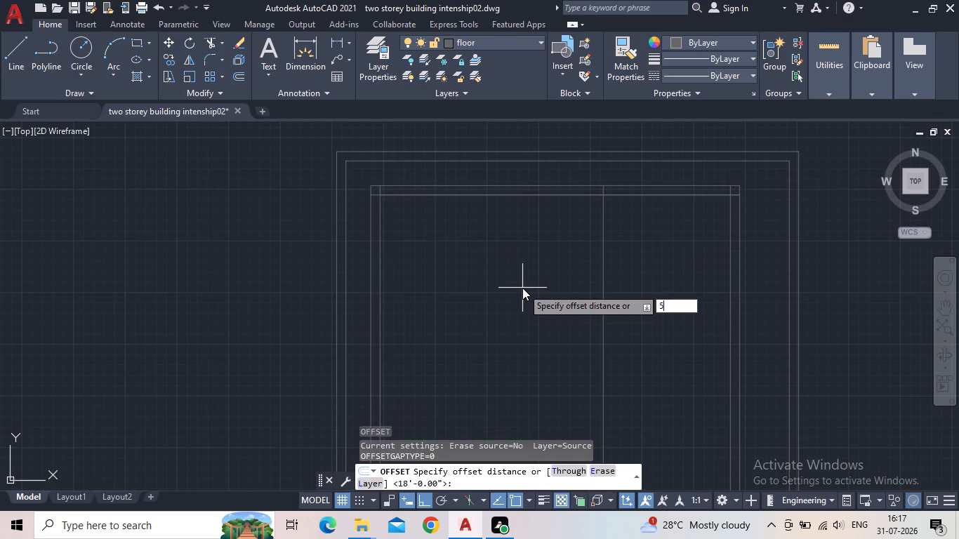
pyautogui.hotkey('shift', '"')
pyautogui.press('Return')
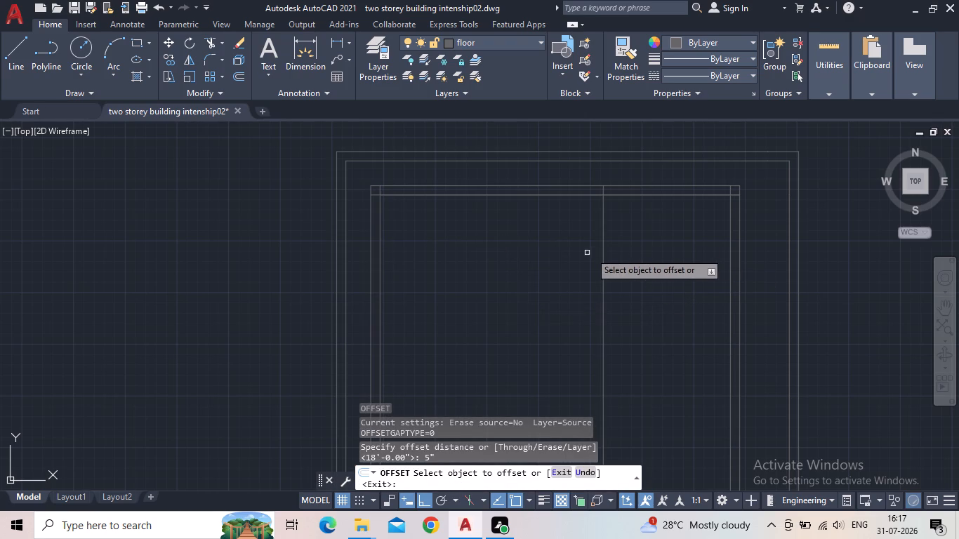
pyautogui.click(602, 244)
pyautogui.click(643, 240)
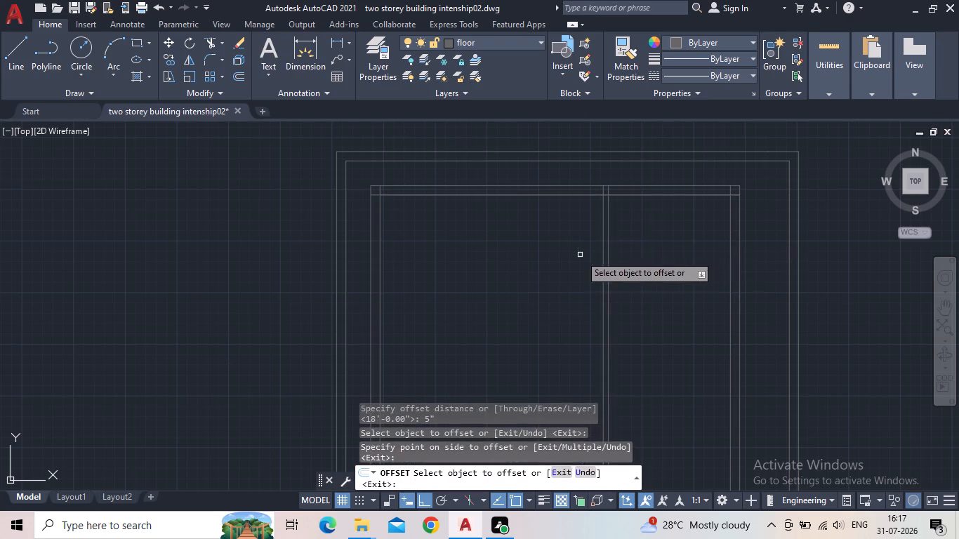
pyautogui.press('Escape')
# Offset the inner line of the second plan's top wall 13'6" down into the upper rooms.
pyautogui.moveTo(600, 241); pyautogui.dragTo(447, 261, button='middle')
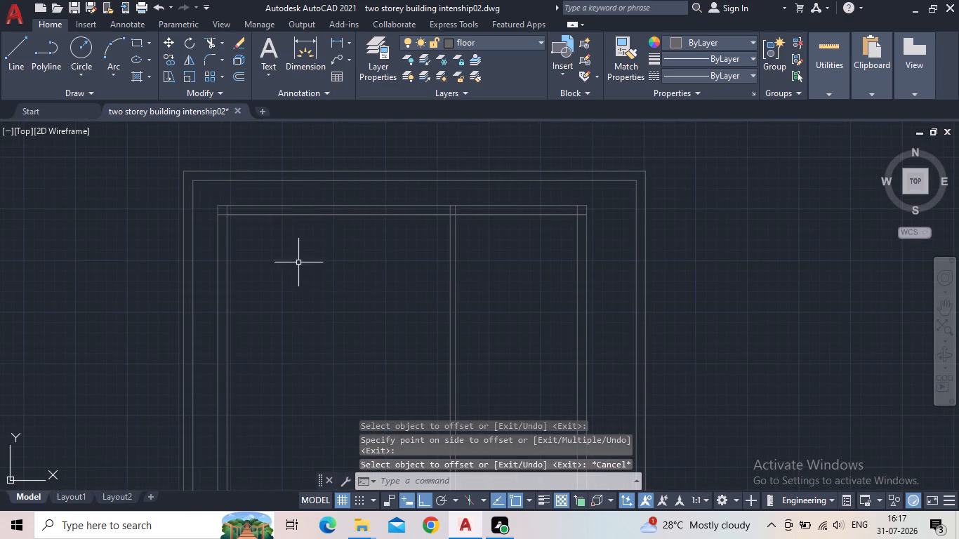
pyautogui.scroll(1, 305, 270)
pyautogui.moveTo(336, 286); pyautogui.dragTo(481, 260, button='middle')
pyautogui.scroll(-1, 454, 248)
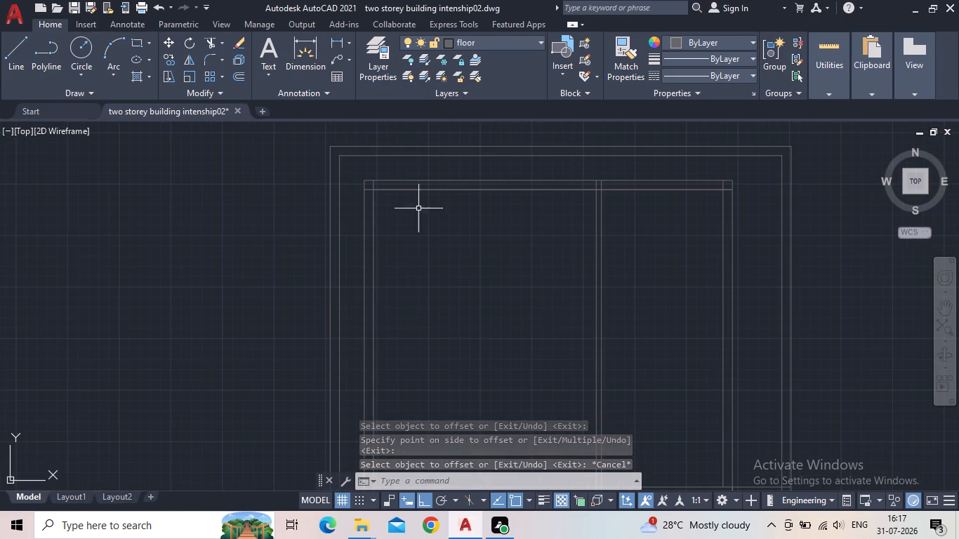
pyautogui.press('o')
pyautogui.press('Return')
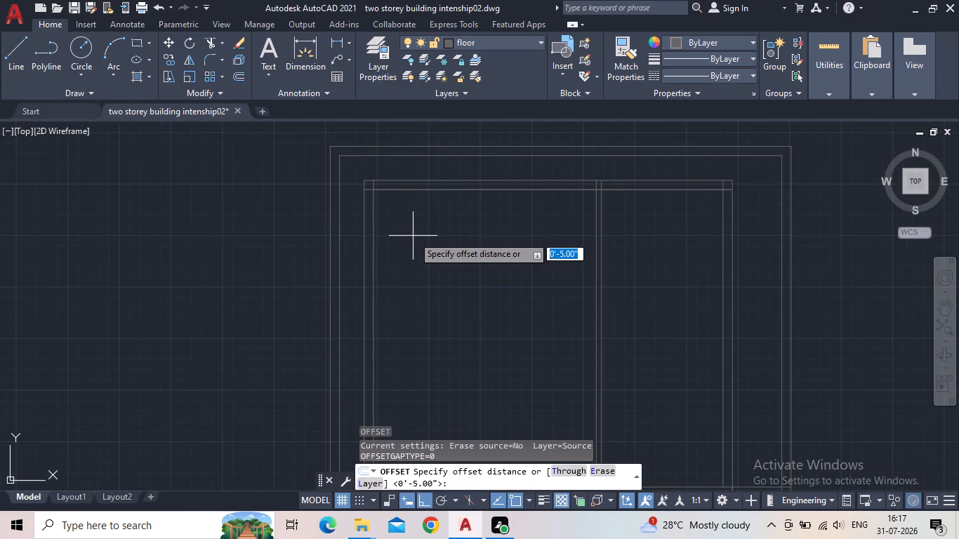
pyautogui.press('1')
pyautogui.write('3\'6"')
pyautogui.press('Return')
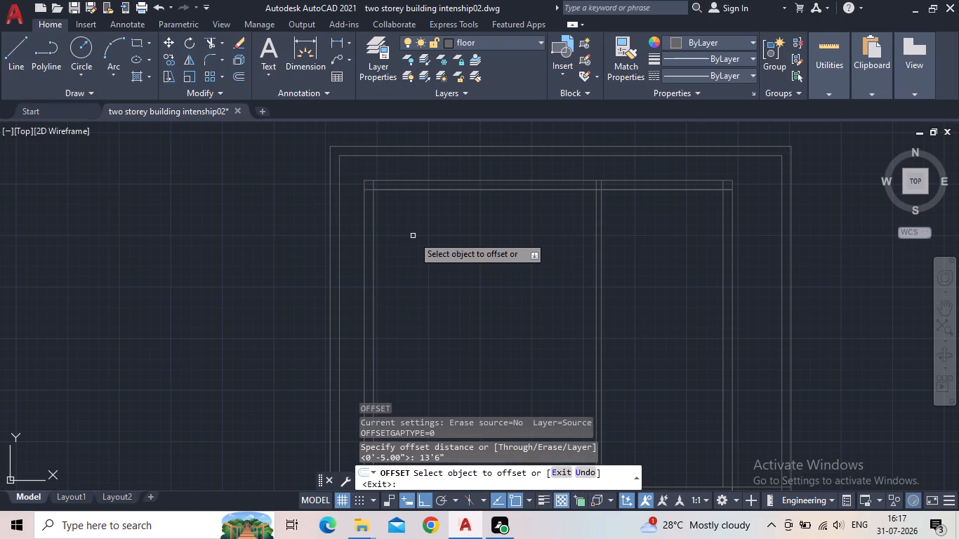
pyautogui.click(439, 190)
pyautogui.click(444, 251)
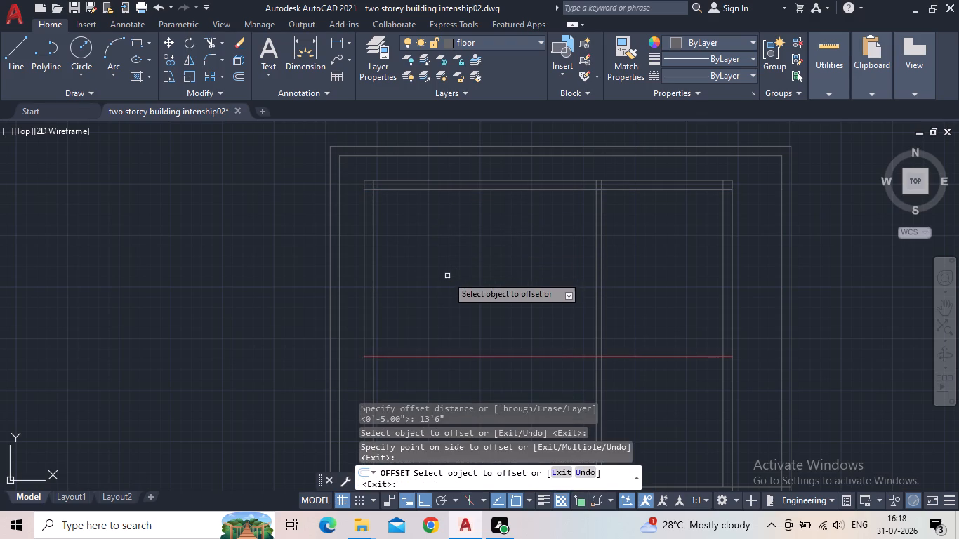
pyautogui.press('Escape')
pyautogui.click(442, 357)
pyautogui.press('Escape')
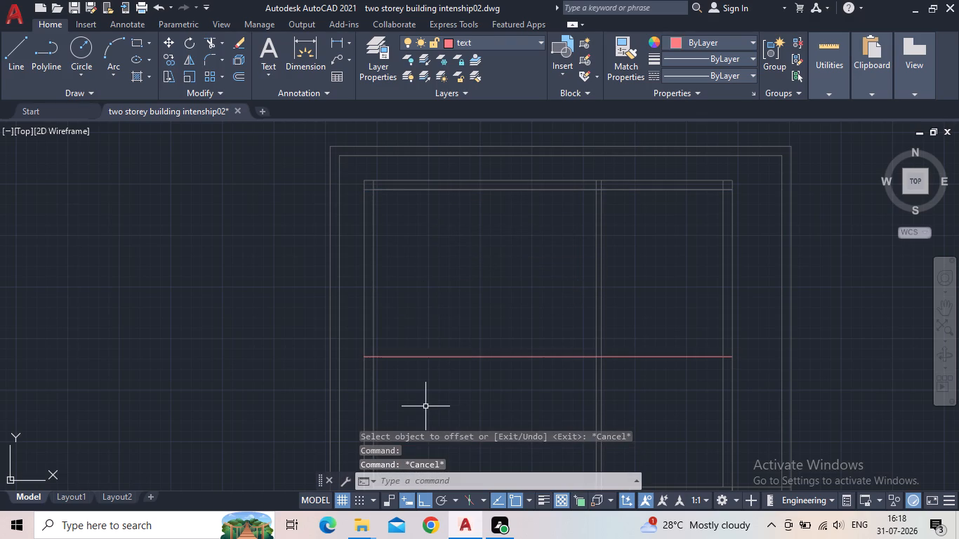
# Offset the new horizontal partition line in the second plan's upper rooms 5" downward to give the partition its thickness.
pyautogui.press('o')
pyautogui.press('Return')
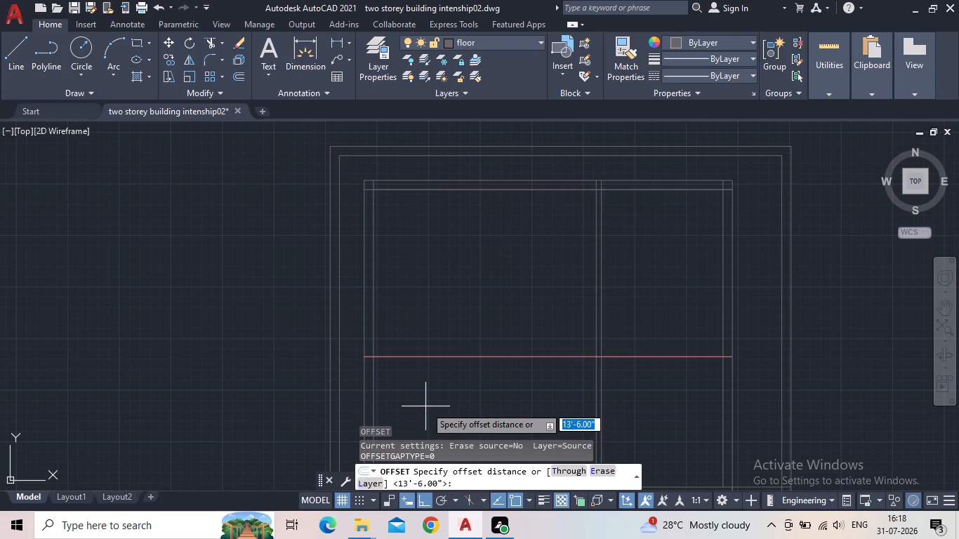
pyautogui.write('5"')
pyautogui.press('Return')
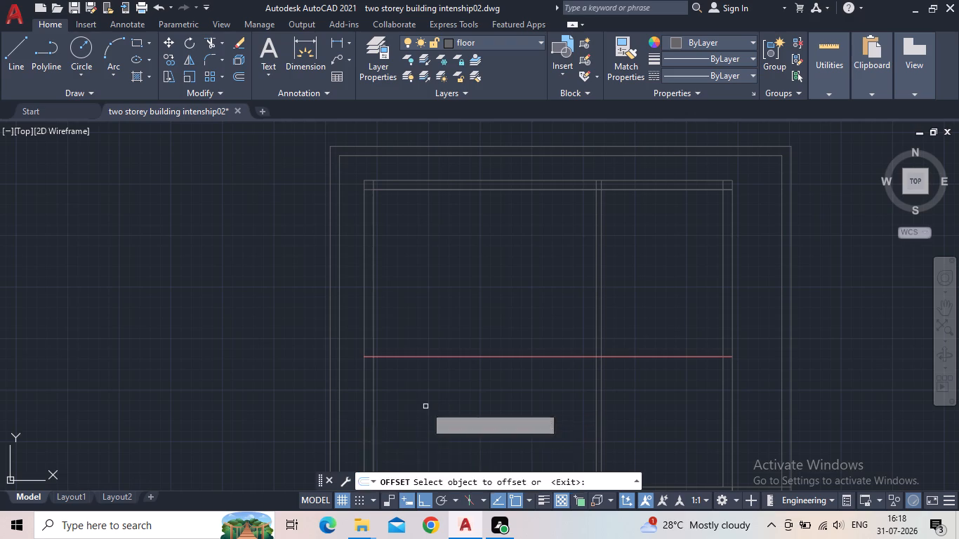
pyautogui.moveTo(421, 355); pyautogui.dragTo(425, 371)
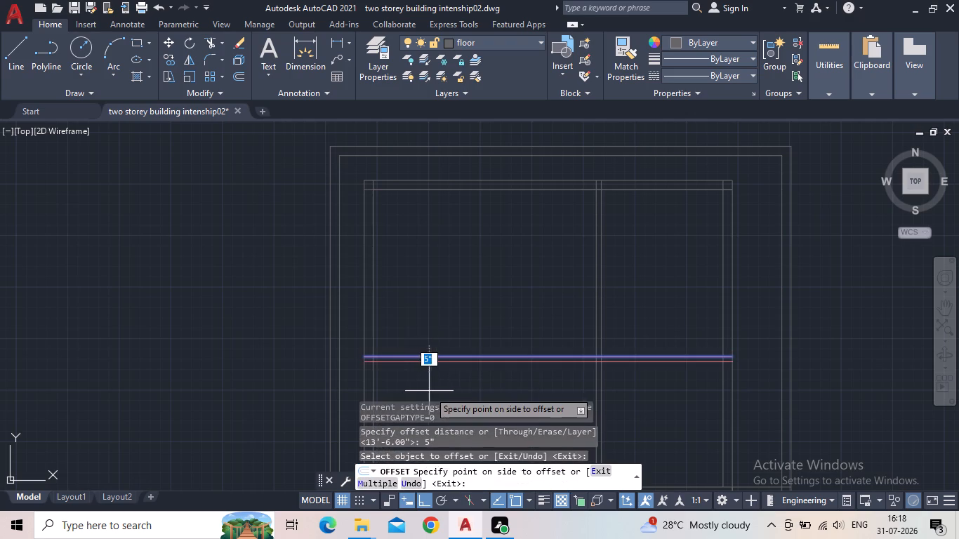
pyautogui.click(429, 391)
pyautogui.press('Escape')
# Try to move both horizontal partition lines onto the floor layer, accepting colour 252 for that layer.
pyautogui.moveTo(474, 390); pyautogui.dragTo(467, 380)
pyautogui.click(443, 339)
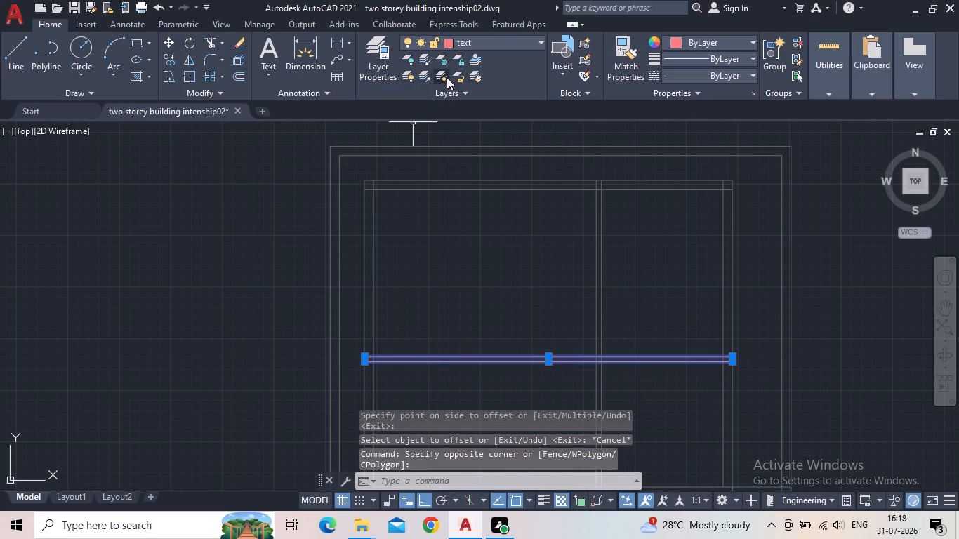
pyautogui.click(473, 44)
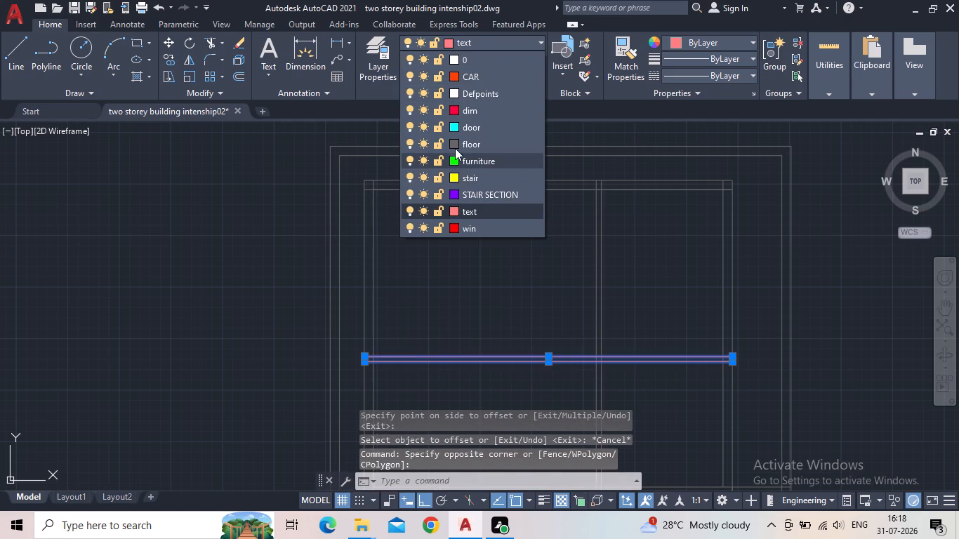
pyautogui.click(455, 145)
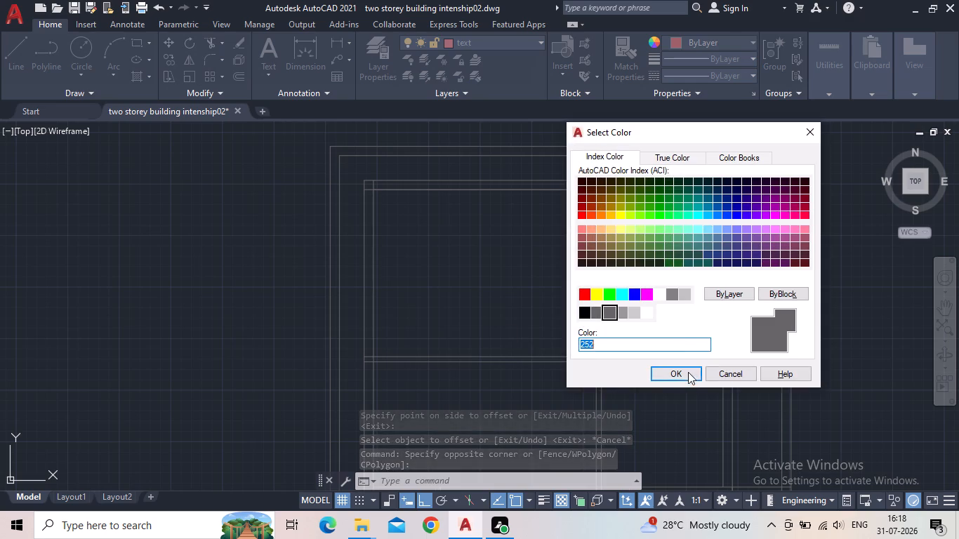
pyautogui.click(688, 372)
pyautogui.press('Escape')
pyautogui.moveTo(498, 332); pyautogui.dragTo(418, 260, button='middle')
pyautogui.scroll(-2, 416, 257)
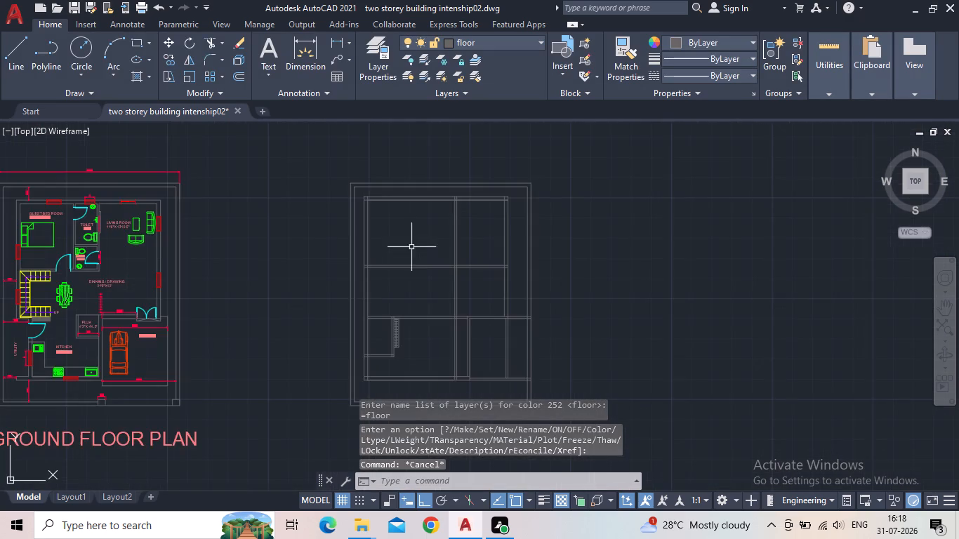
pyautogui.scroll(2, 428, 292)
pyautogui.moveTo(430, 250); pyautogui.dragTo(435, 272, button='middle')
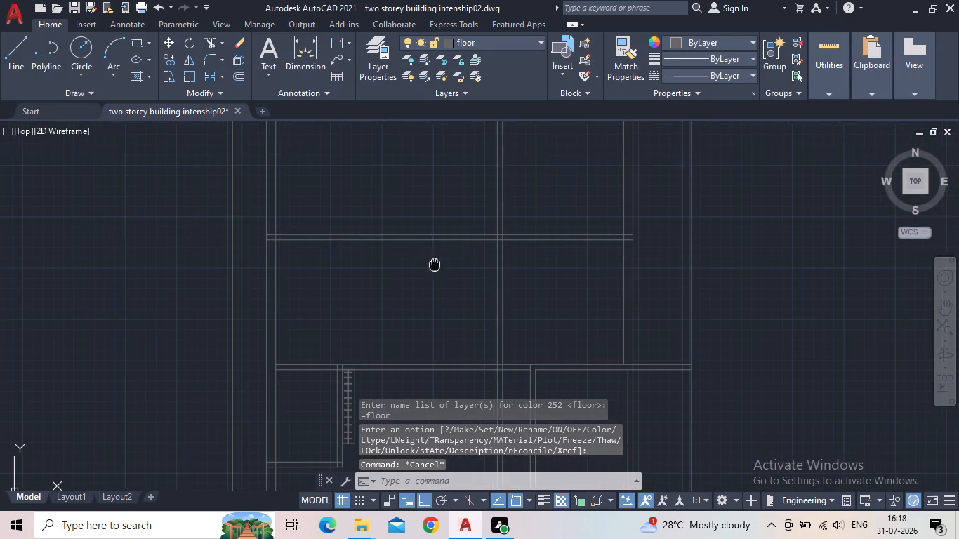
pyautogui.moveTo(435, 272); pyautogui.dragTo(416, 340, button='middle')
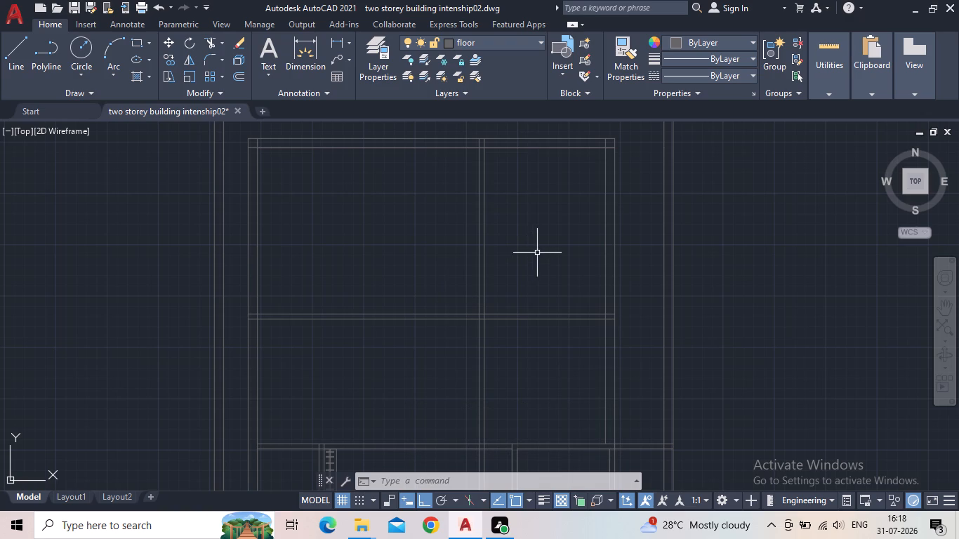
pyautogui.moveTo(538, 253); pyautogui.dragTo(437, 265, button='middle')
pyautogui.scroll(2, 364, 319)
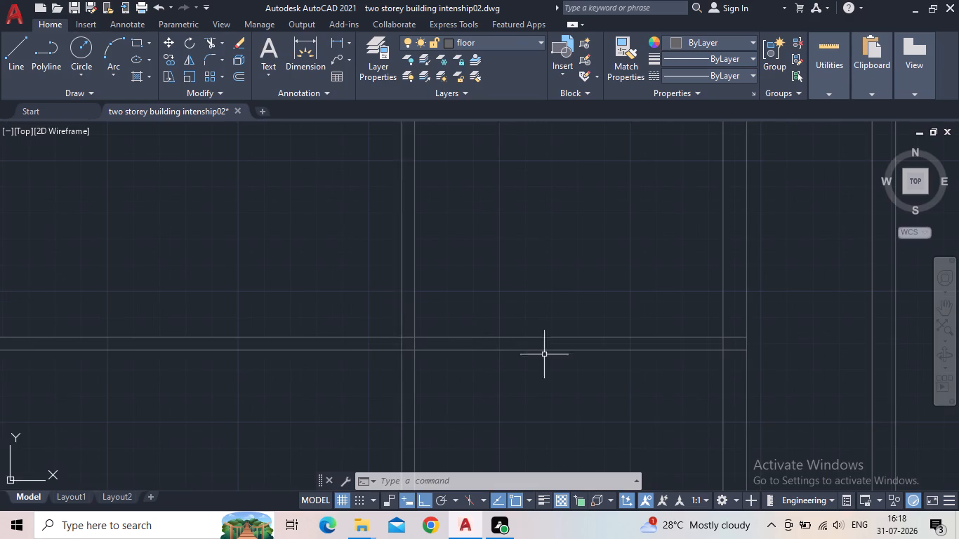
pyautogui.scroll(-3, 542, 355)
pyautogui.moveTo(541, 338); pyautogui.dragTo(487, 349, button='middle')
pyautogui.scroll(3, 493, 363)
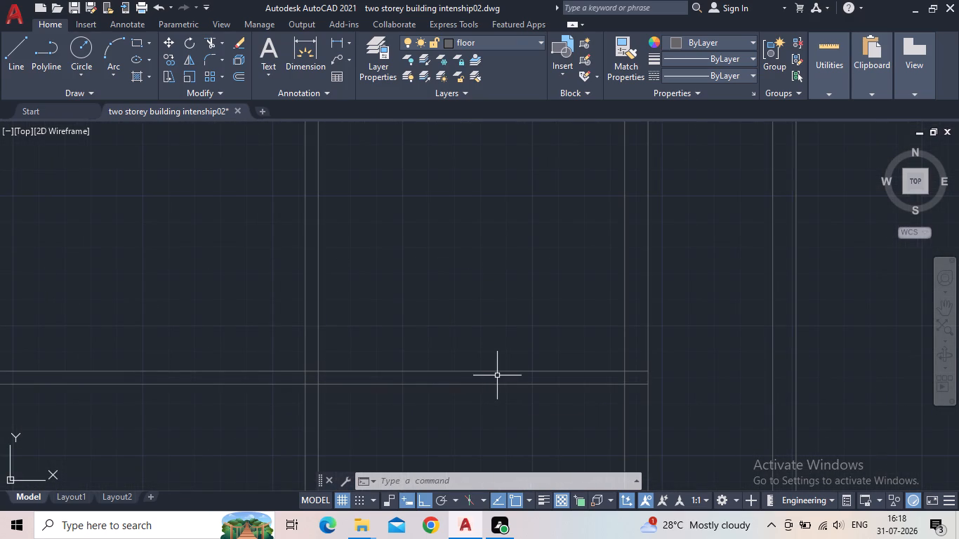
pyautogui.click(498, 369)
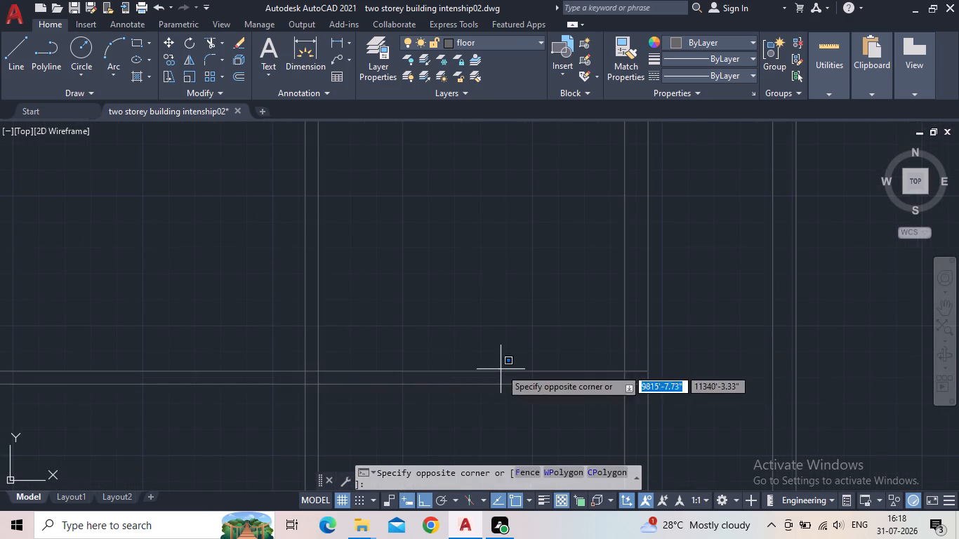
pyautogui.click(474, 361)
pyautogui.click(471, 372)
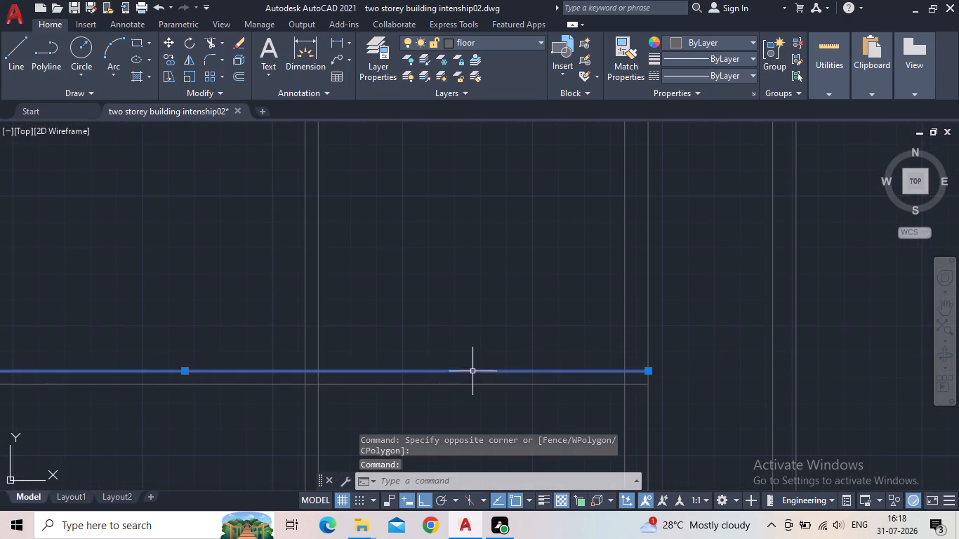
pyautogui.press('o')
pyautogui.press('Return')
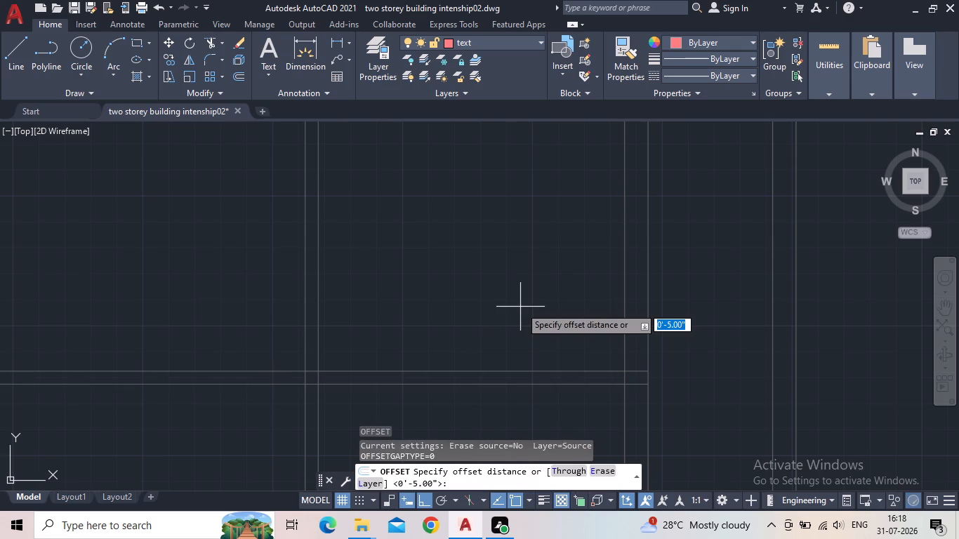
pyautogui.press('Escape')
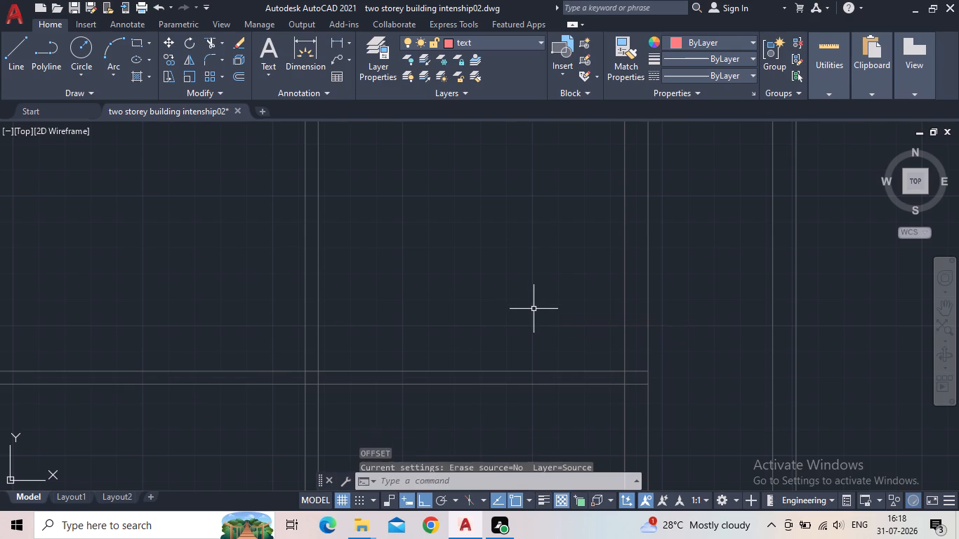
# Measure the upper-right room's clear width between the vertical partition and the right wall with a linear dimension, without placing it.
pyautogui.click(336, 41)
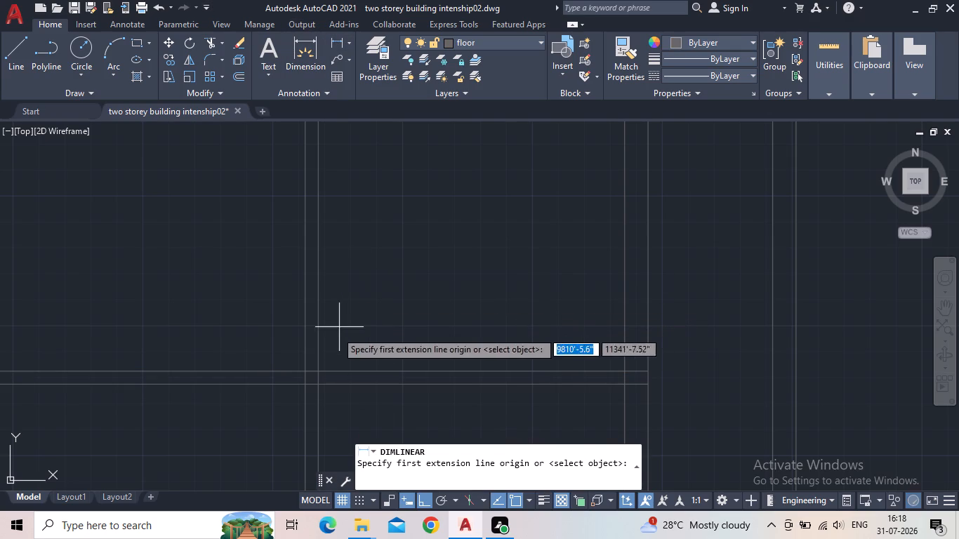
pyautogui.click(317, 374)
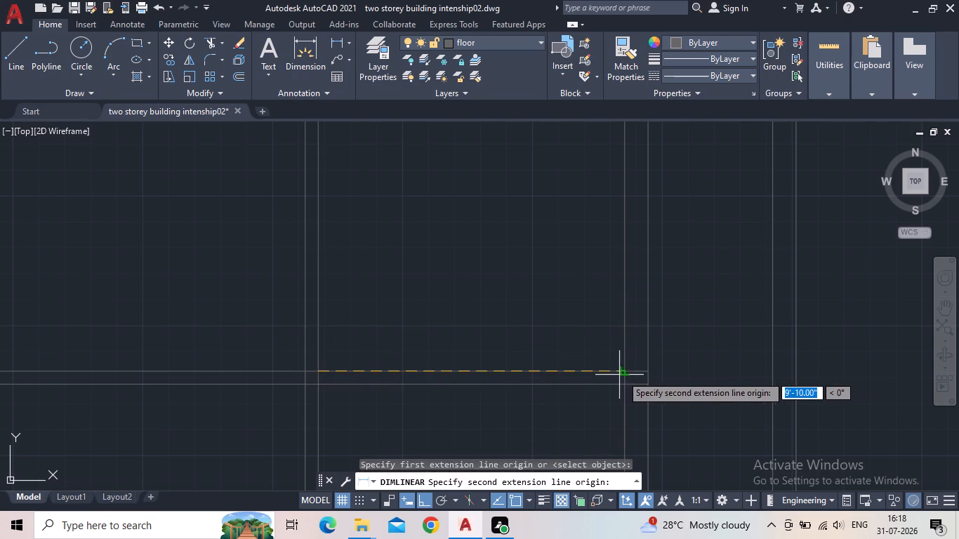
pyautogui.click(626, 372)
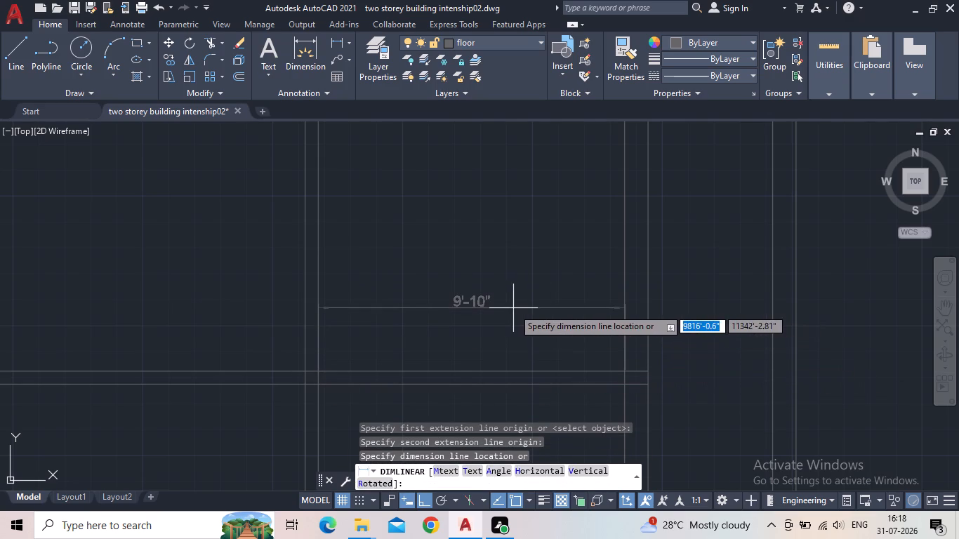
pyautogui.scroll(1, 499, 312)
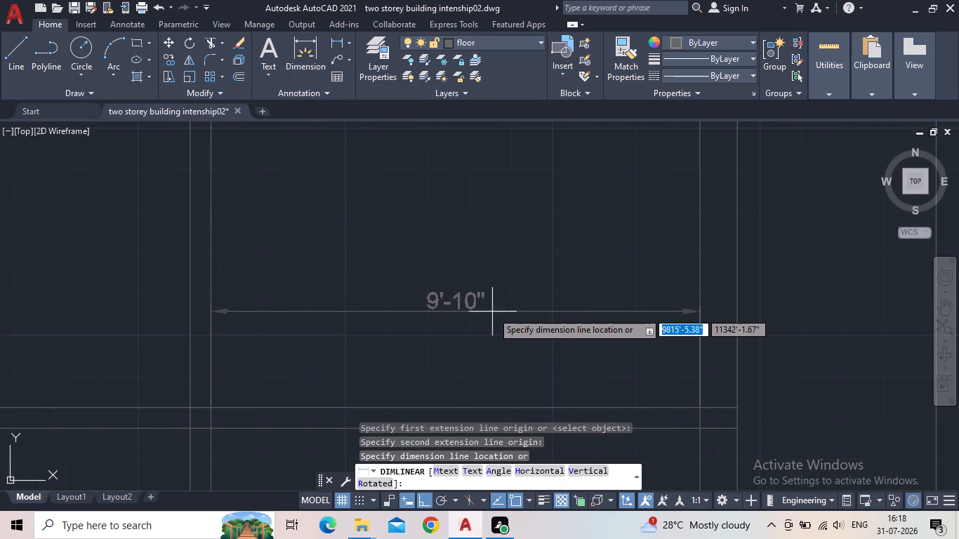
pyautogui.scroll(-3, 489, 317)
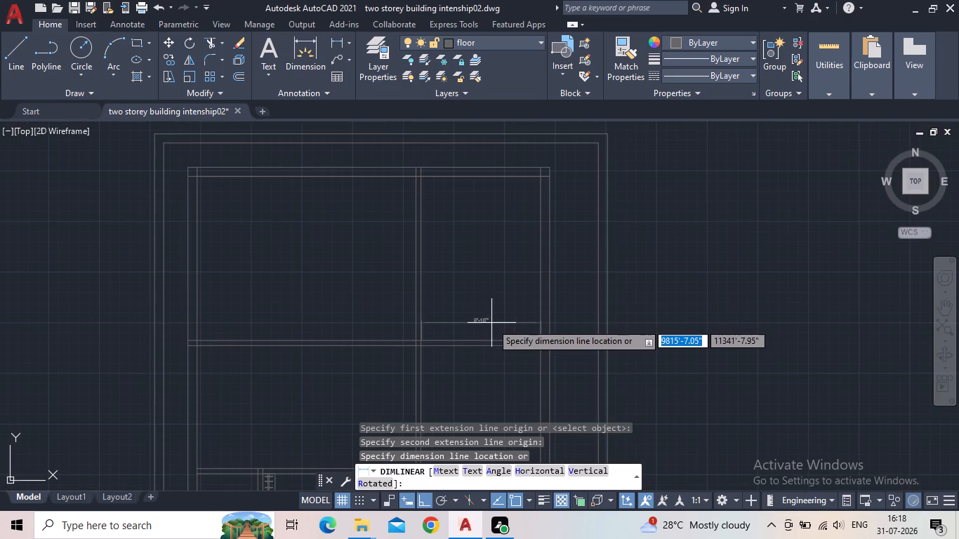
pyautogui.press('Escape')
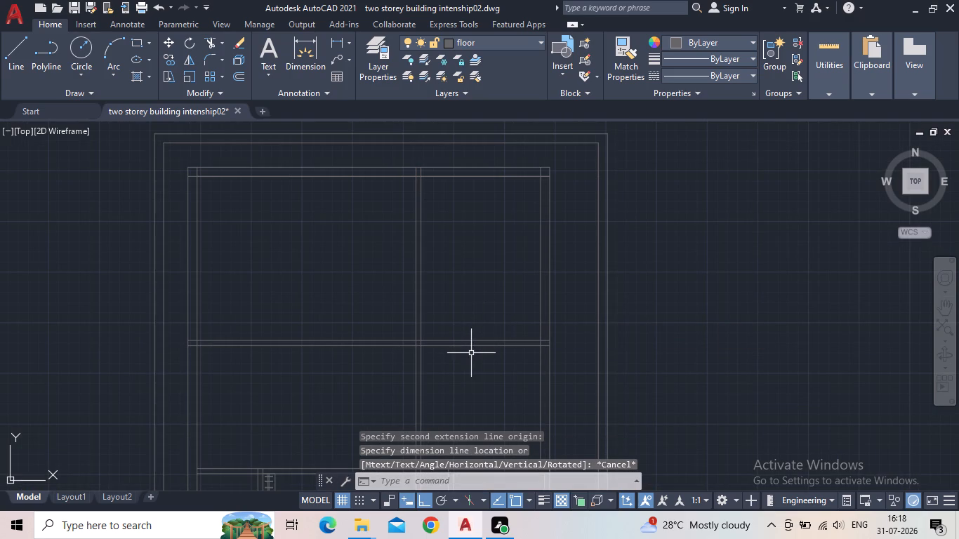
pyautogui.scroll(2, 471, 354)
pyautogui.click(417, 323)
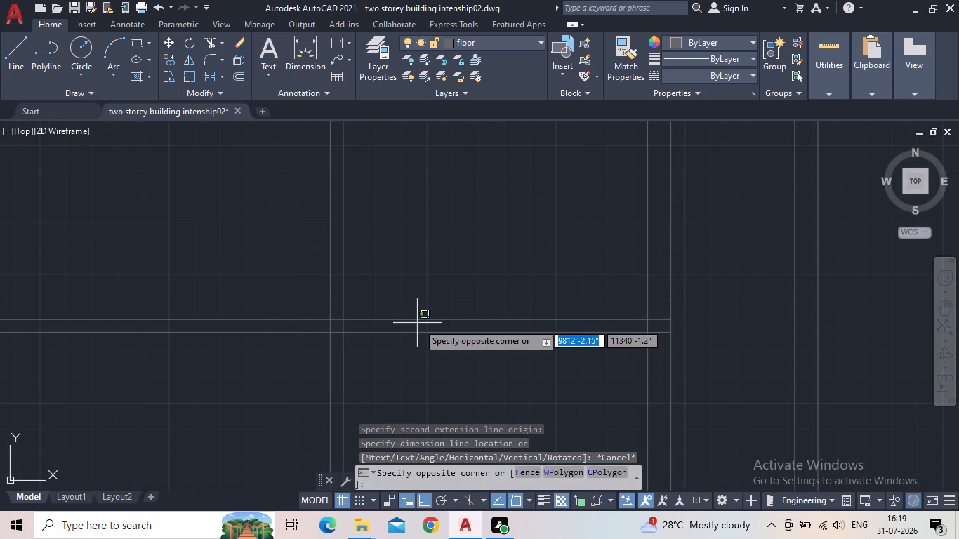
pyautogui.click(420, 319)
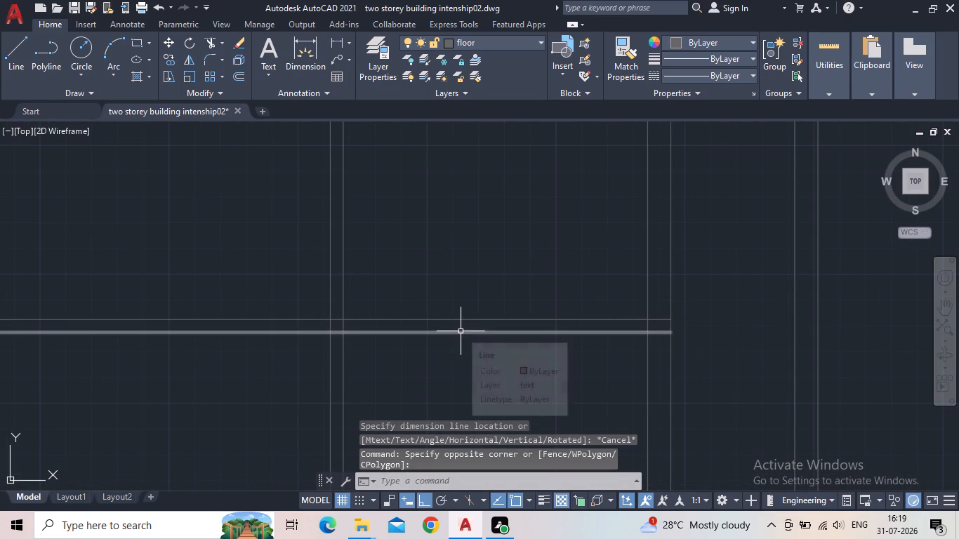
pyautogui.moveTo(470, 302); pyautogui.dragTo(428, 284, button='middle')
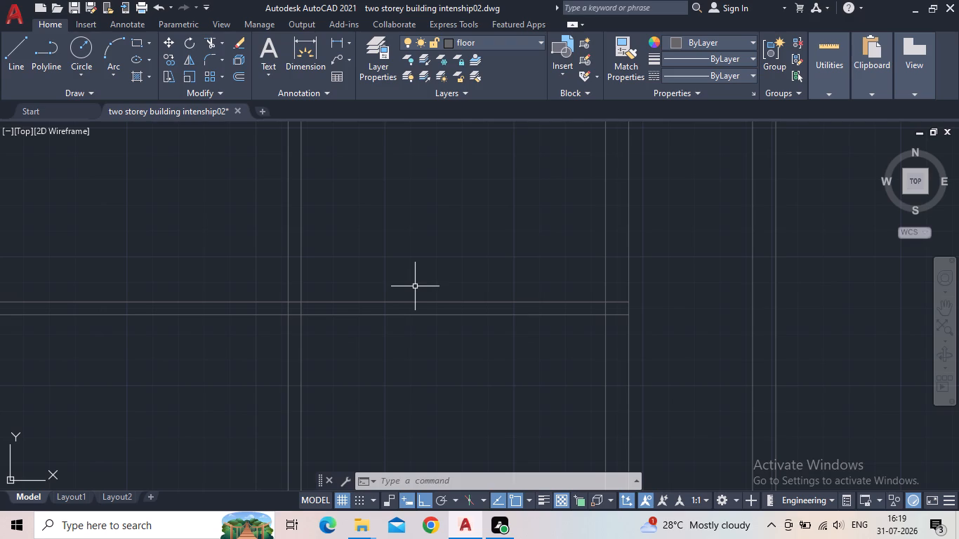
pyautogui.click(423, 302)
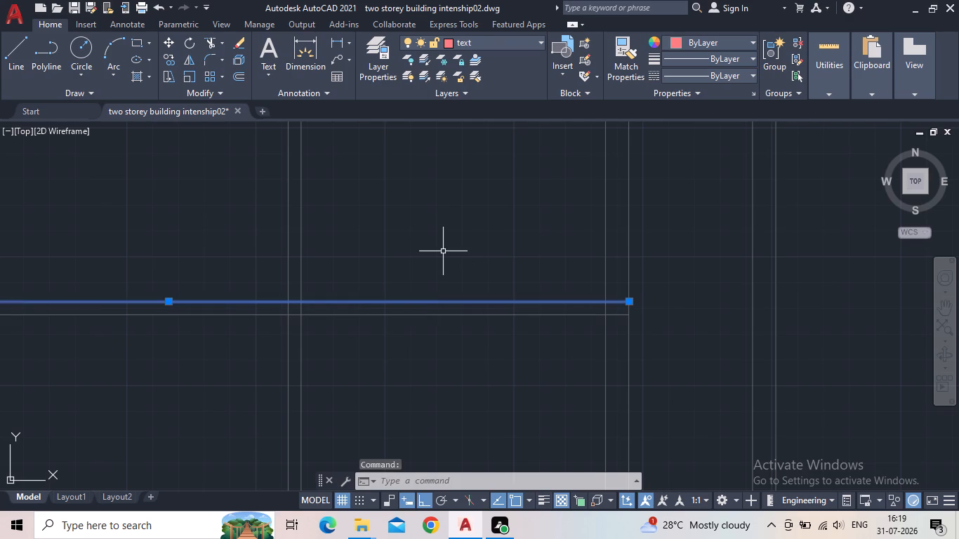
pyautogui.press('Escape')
# Offset the upper line of the horizontal partition 6' up into the upper rooms.
pyautogui.press('o')
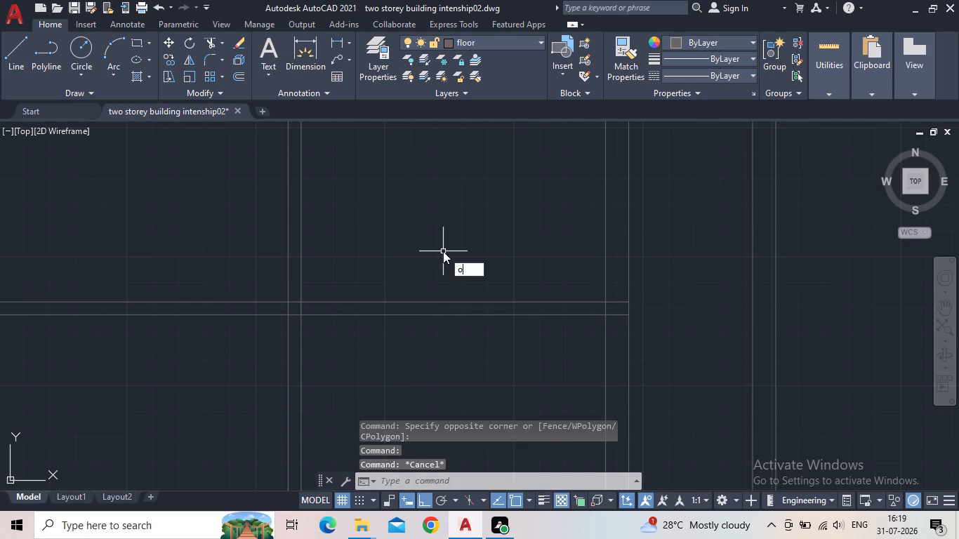
pyautogui.press('Return')
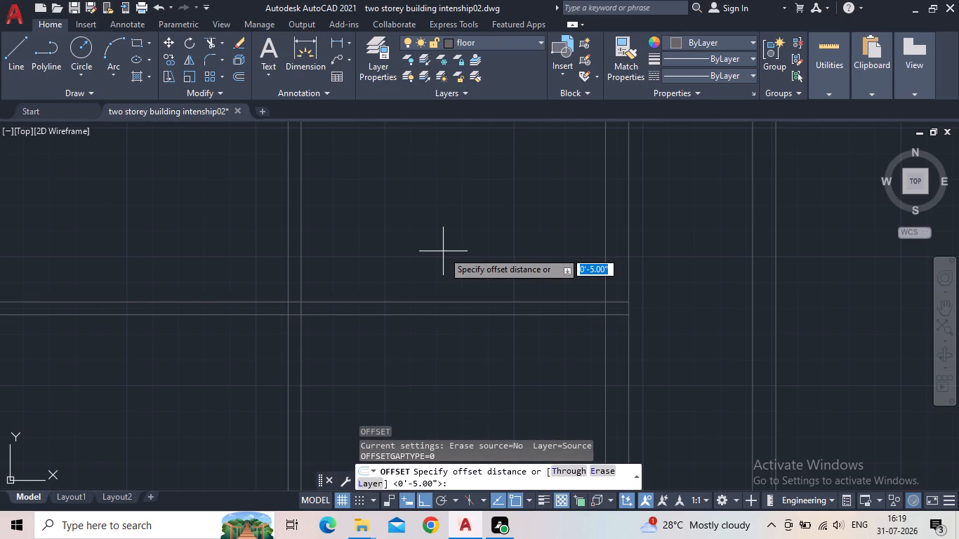
pyautogui.press('6')
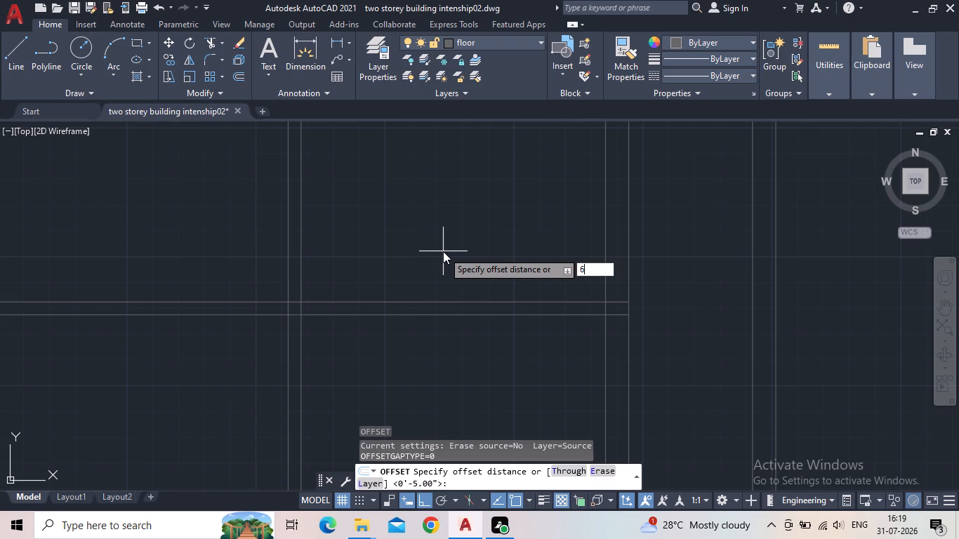
pyautogui.press("'")
pyautogui.press('Return')
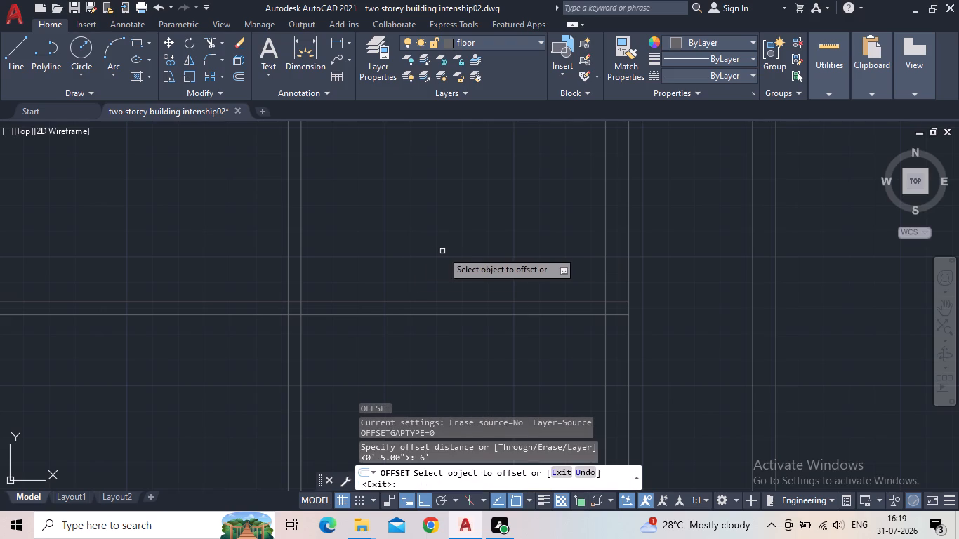
pyautogui.click(424, 300)
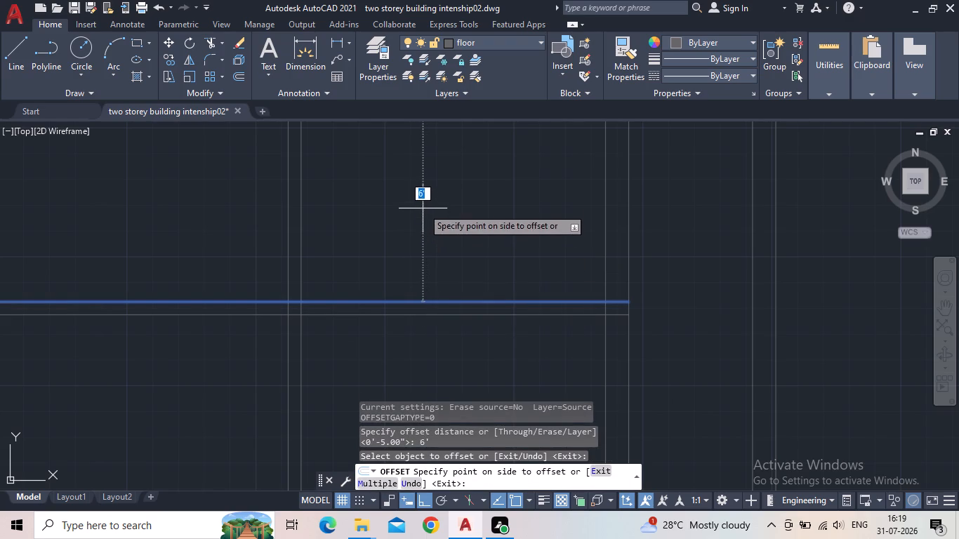
pyautogui.moveTo(430, 222); pyautogui.dragTo(439, 361, button='middle')
pyautogui.scroll(-3, 442, 351)
pyautogui.click(428, 334)
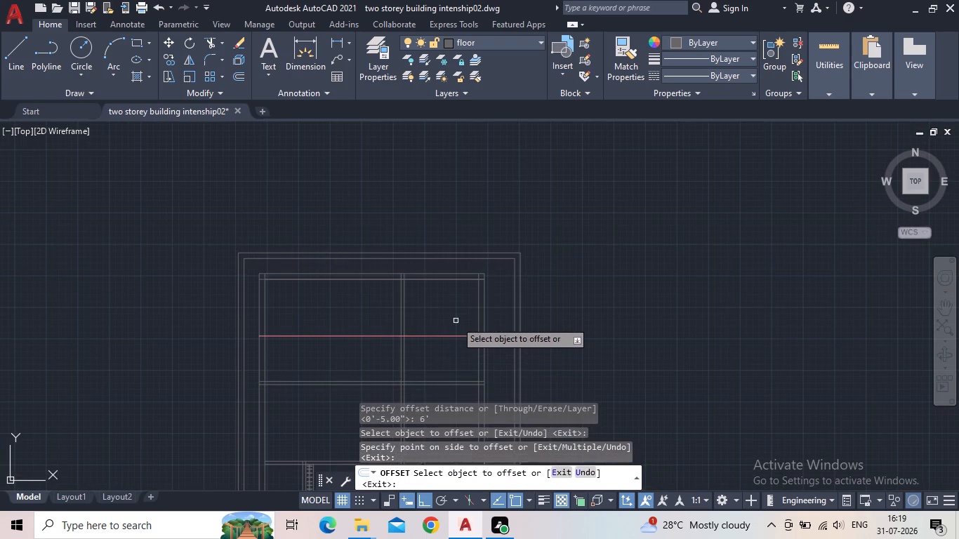
pyautogui.press('Escape')
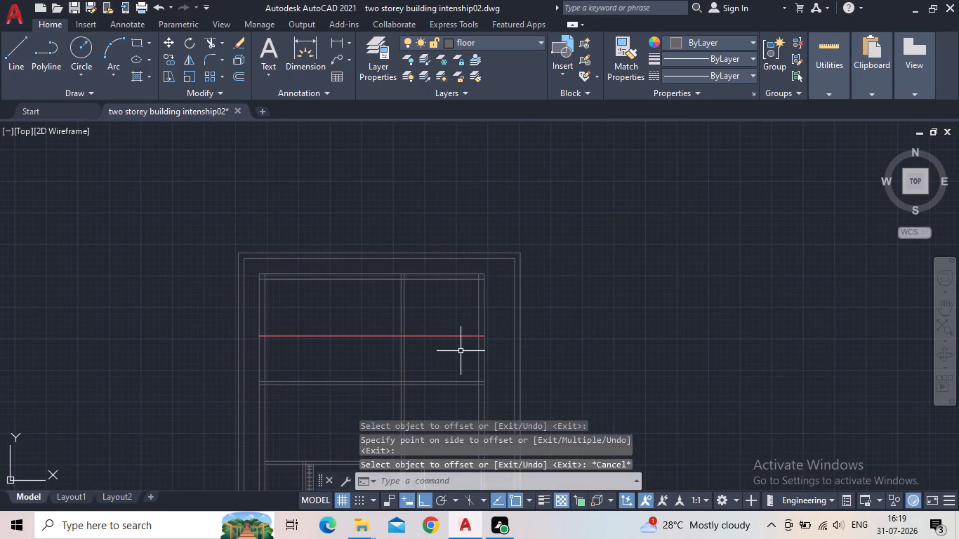
# Offset the new upper horizontal line in the second plan's upper rooms 5" upward to give the partition its thickness.
pyautogui.press('p')
pyautogui.press('BackSpace')
pyautogui.press('o')
pyautogui.press('Return')
pyautogui.press('5')
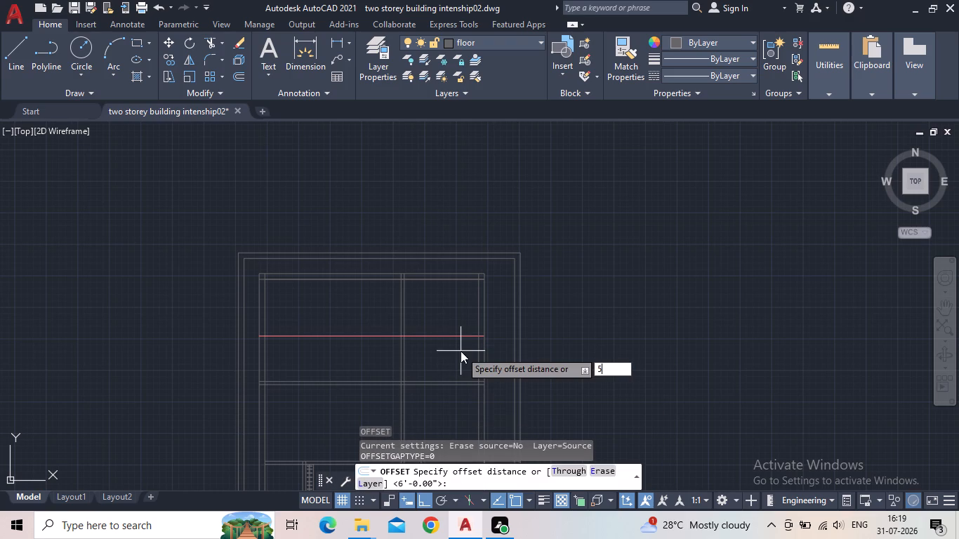
pyautogui.hotkey('shift', ':')
pyautogui.press('BackSpace')
pyautogui.hotkey('shift', '"')
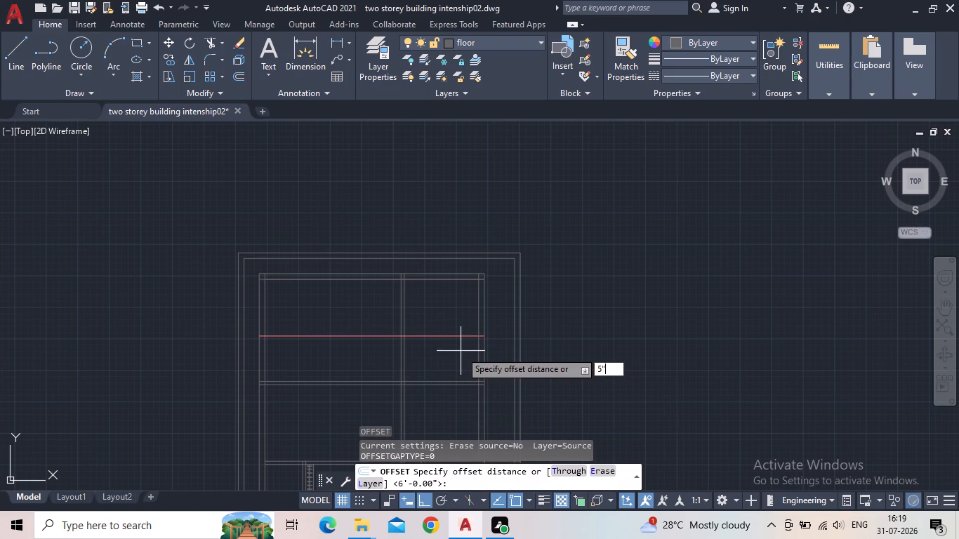
pyautogui.press('Return')
pyautogui.click(450, 338)
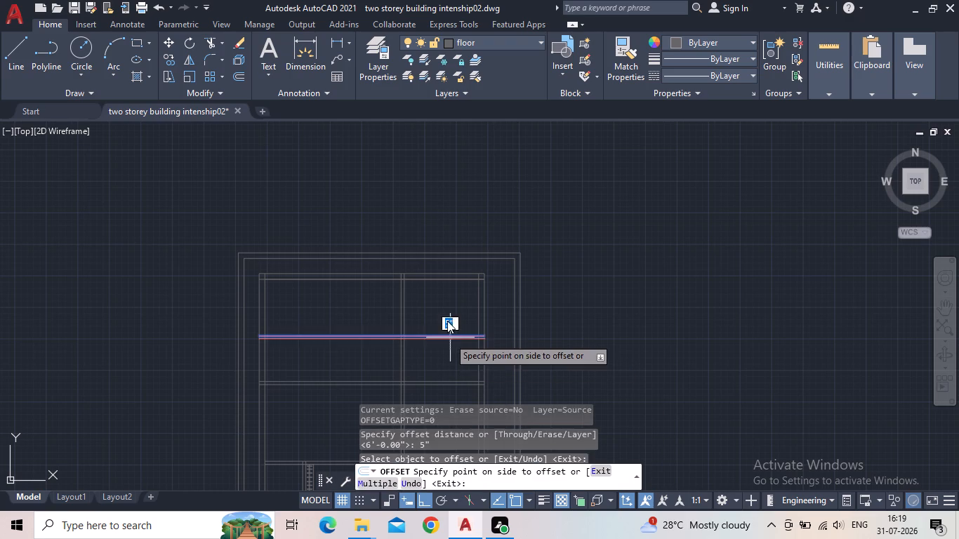
pyautogui.click(439, 305)
pyautogui.press('Escape')
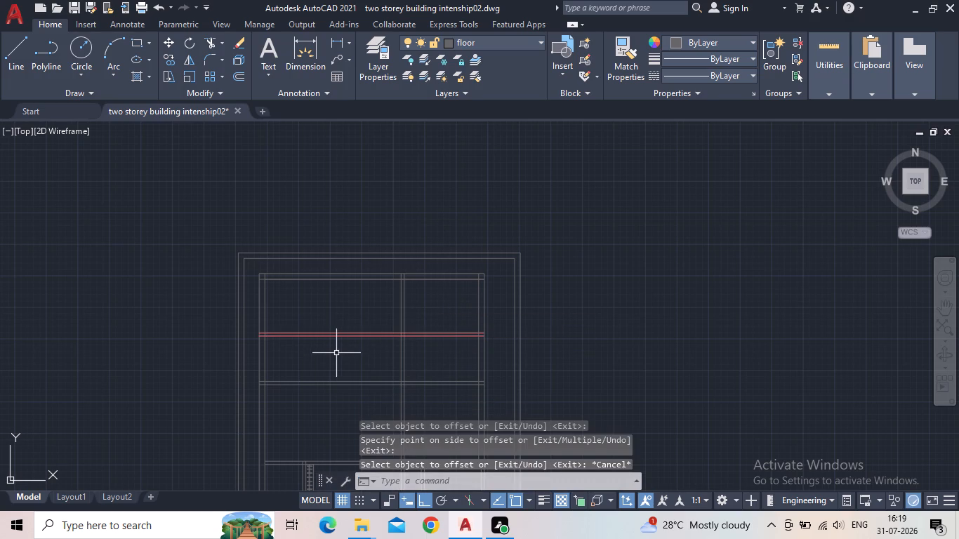
# Trim the new partition's two lines out of the upper-left room and out of the left wall's thickness.
pyautogui.moveTo(336, 353); pyautogui.dragTo(237, 387, button='middle')
pyautogui.press('t')
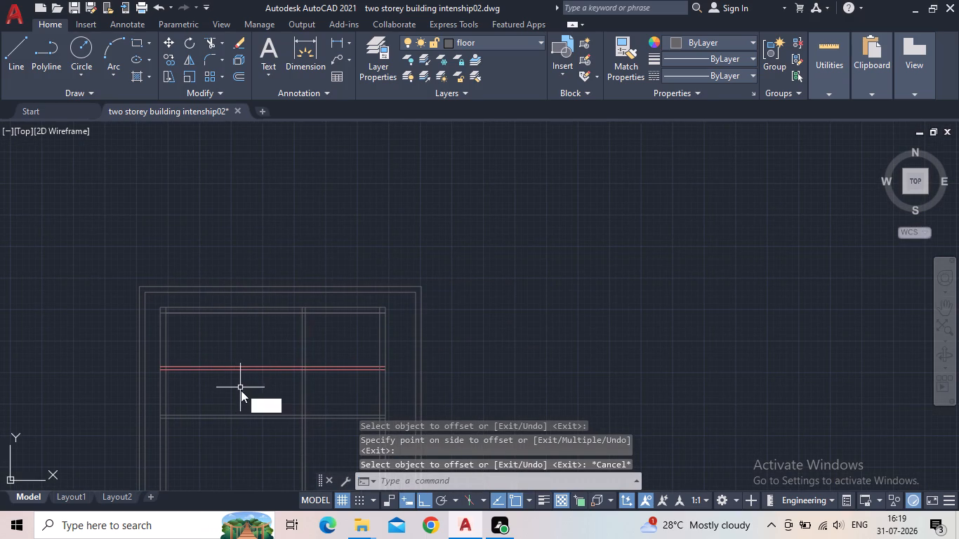
pyautogui.press('r')
pyautogui.press('Return')
pyautogui.click(235, 383)
pyautogui.click(219, 348)
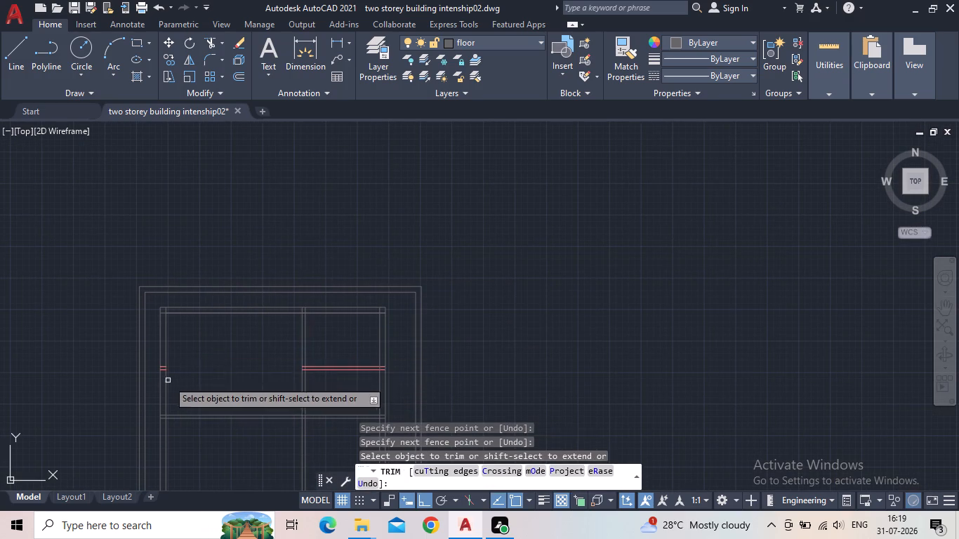
pyautogui.scroll(3, 167, 380)
pyautogui.click(153, 357)
pyautogui.click(151, 325)
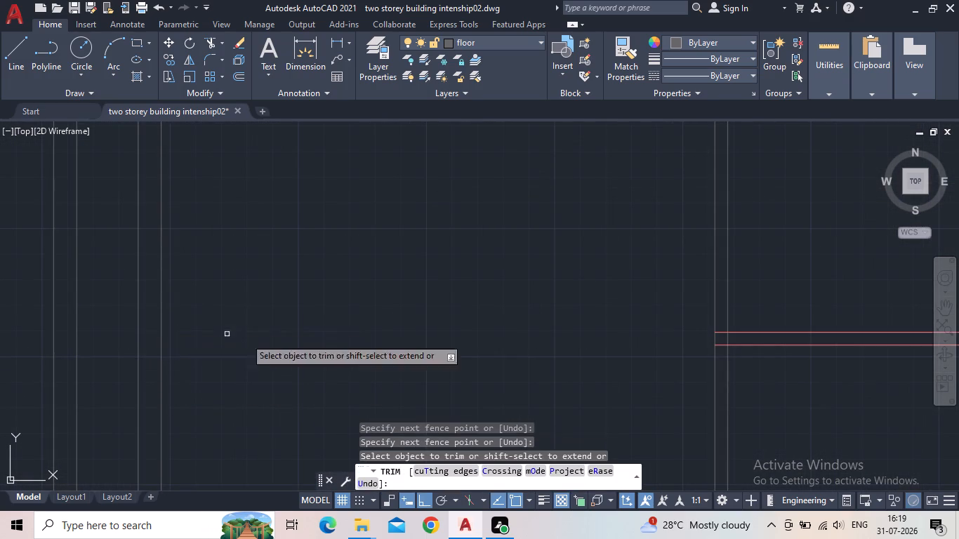
# Trim the new partition's two lines where they cross the vertical partition's thickness.
pyautogui.scroll(-1, 538, 416)
pyautogui.moveTo(535, 418); pyautogui.dragTo(202, 353, button='middle')
pyautogui.scroll(3, 290, 333)
pyautogui.moveTo(409, 246); pyautogui.dragTo(397, 226)
pyautogui.click(397, 180)
pyautogui.press('Escape')
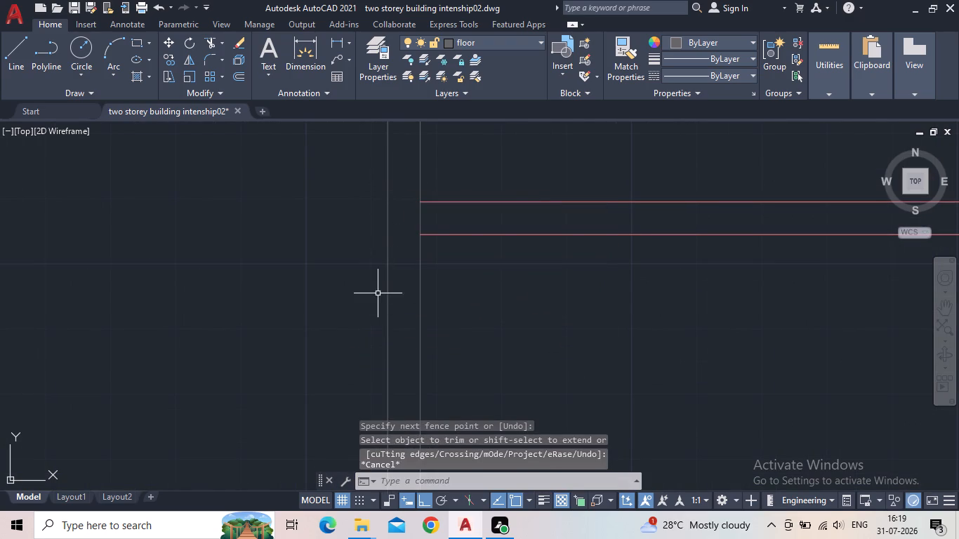
# Trim the new partition's two lines out of the right wall's thickness so they end at its inner face.
pyautogui.moveTo(376, 295); pyautogui.dragTo(300, 316, button='middle')
pyautogui.scroll(-3, 300, 316)
pyautogui.scroll(2, 490, 305)
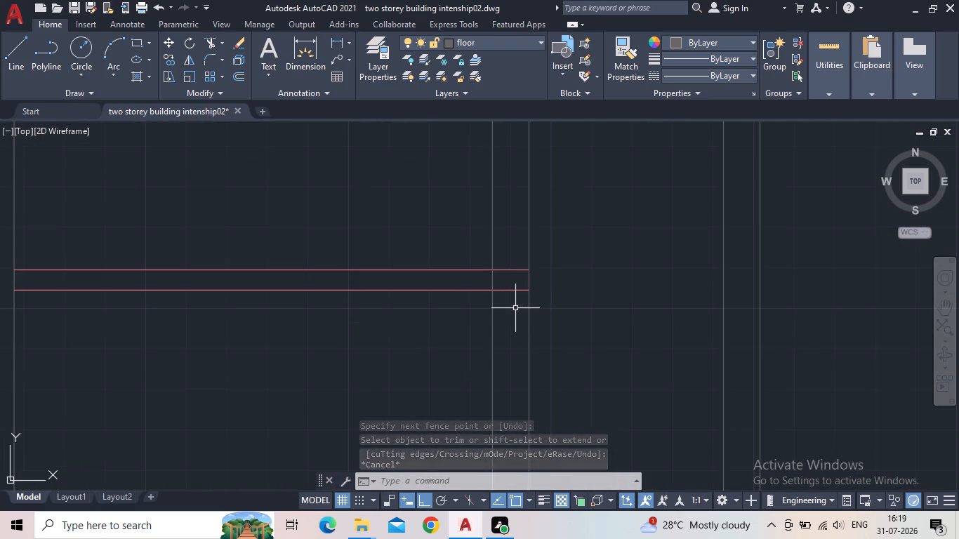
pyautogui.press('space')
pyautogui.click(512, 302)
pyautogui.click(512, 267)
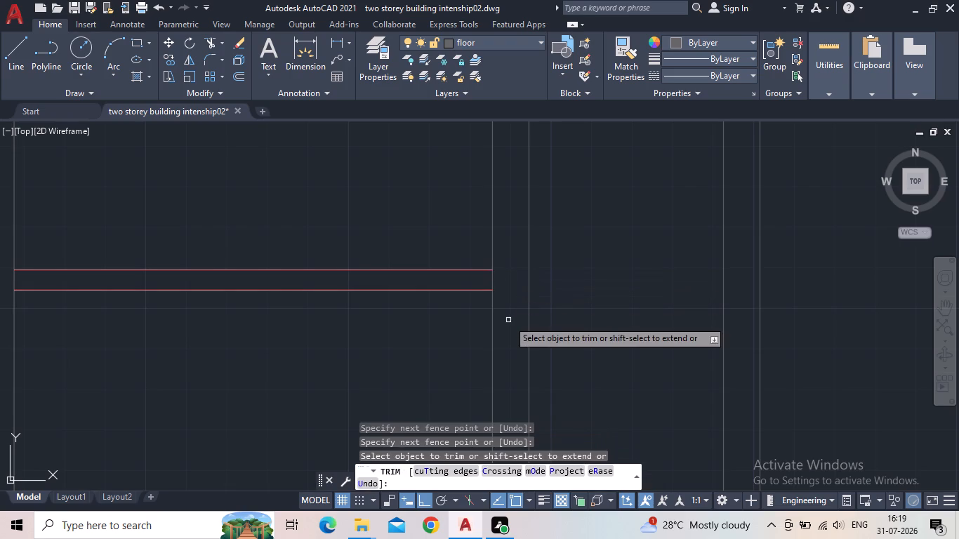
pyautogui.press('Escape')
pyautogui.scroll(-4, 496, 317)
pyautogui.moveTo(442, 343); pyautogui.dragTo(462, 331, button='middle')
pyautogui.scroll(1, 442, 343)
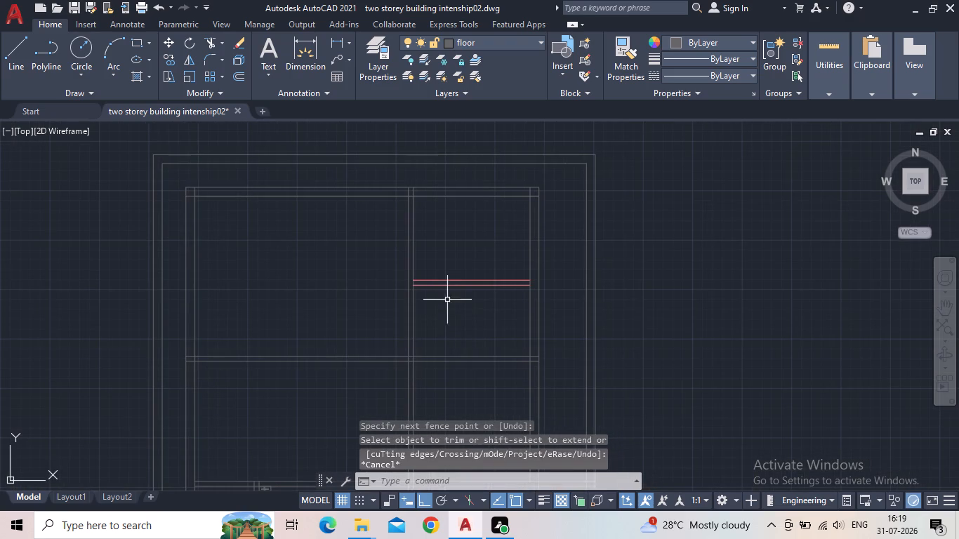
pyautogui.press('Escape')
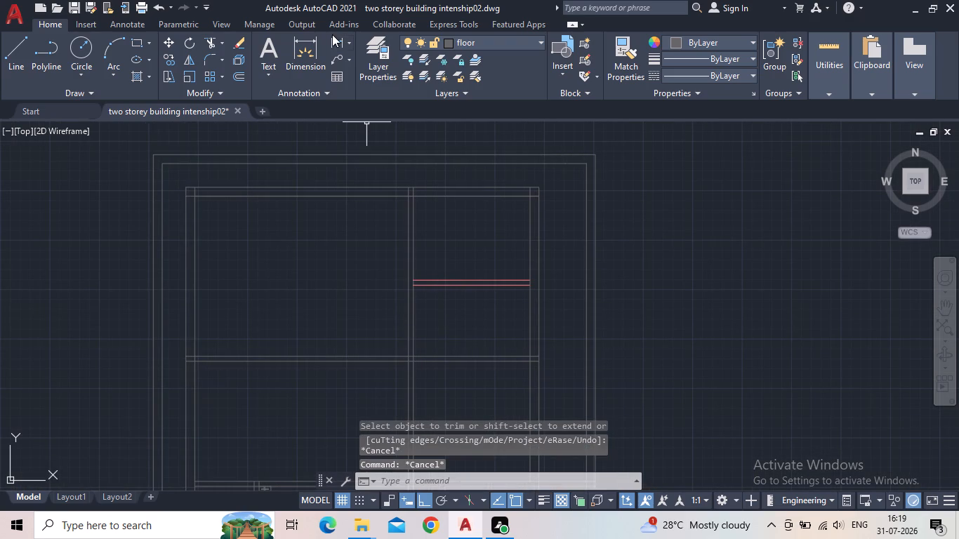
# Measure the clear depth between the new partition and the top wall with a temporary linear dimension, and erase that dimension.
pyautogui.click(332, 41)
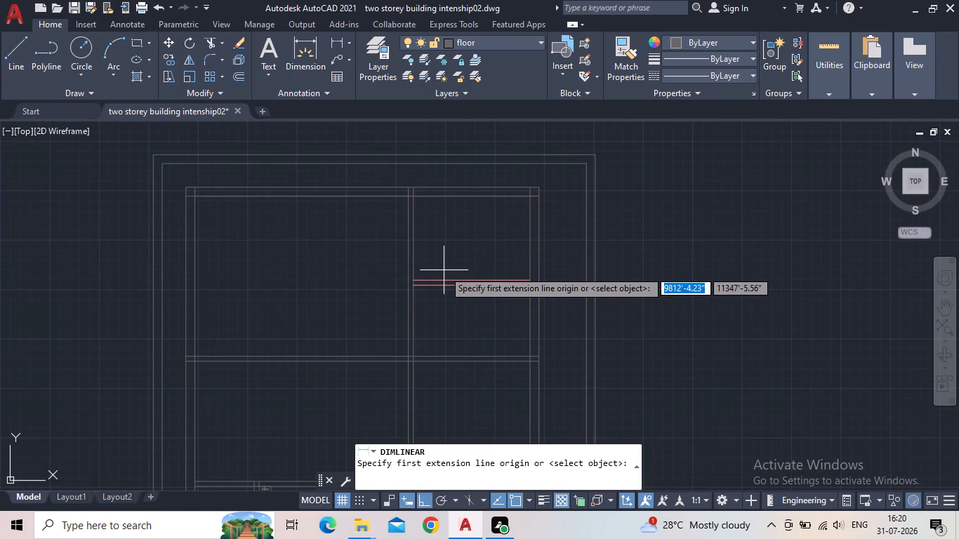
pyautogui.scroll(1, 444, 270)
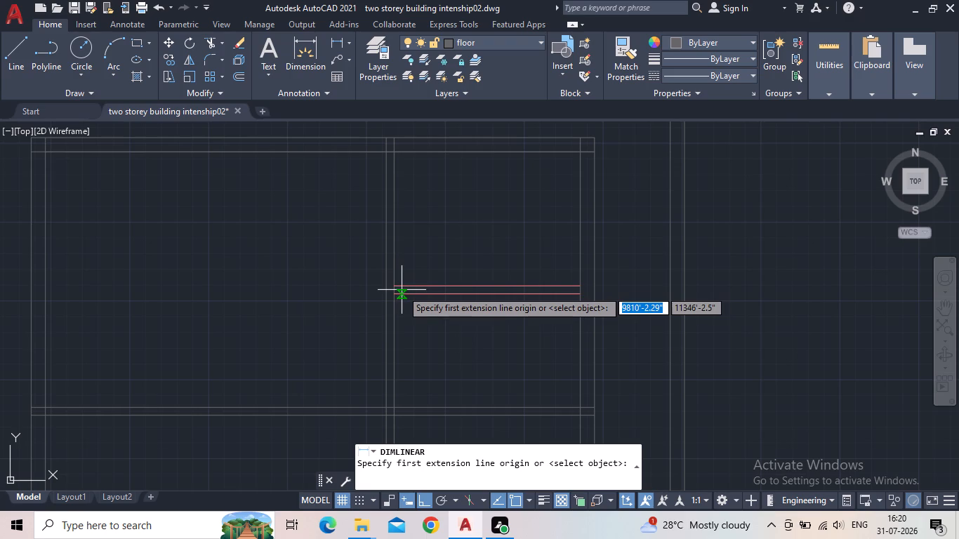
pyautogui.scroll(1, 402, 292)
pyautogui.moveTo(390, 279); pyautogui.dragTo(391, 271)
pyautogui.moveTo(388, 157); pyautogui.dragTo(414, 231, button='middle')
pyautogui.scroll(-1, 415, 231)
pyautogui.click(416, 176)
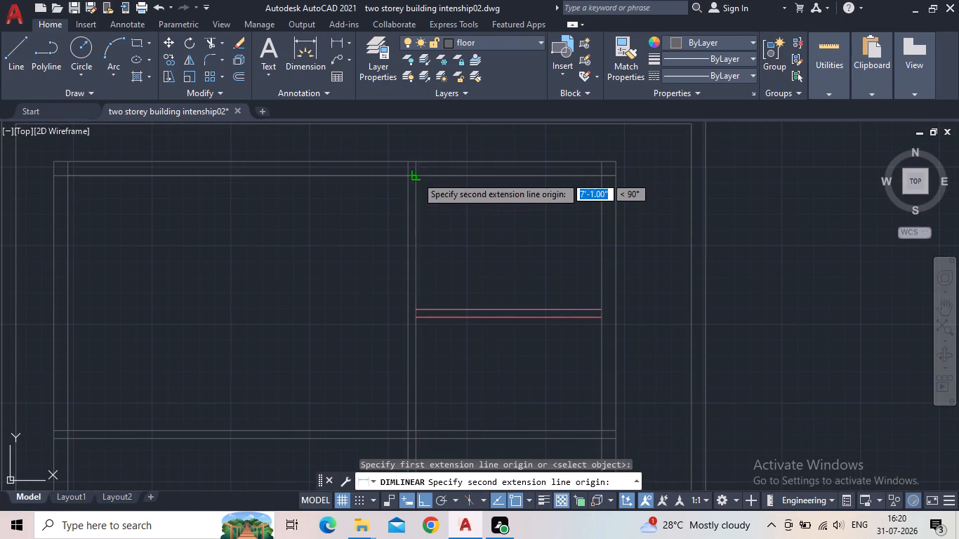
pyautogui.click(474, 204)
pyautogui.scroll(3, 459, 231)
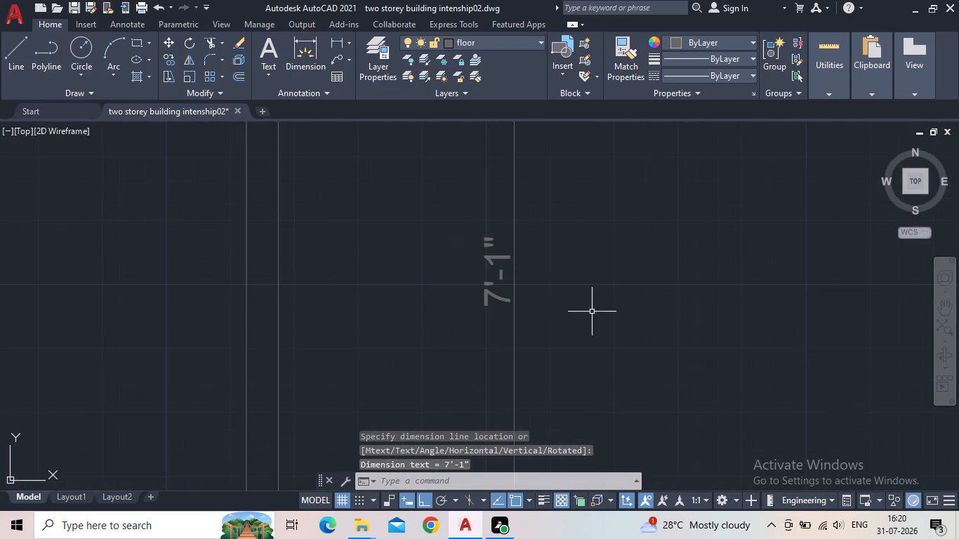
pyautogui.press('Escape')
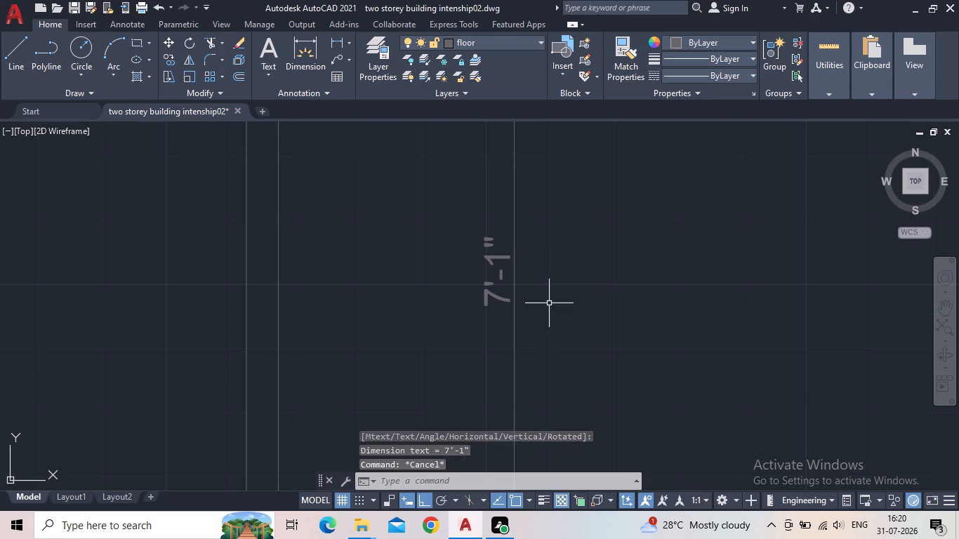
pyautogui.moveTo(547, 300); pyautogui.dragTo(522, 293)
pyautogui.click(459, 258)
pyautogui.press('Delete')
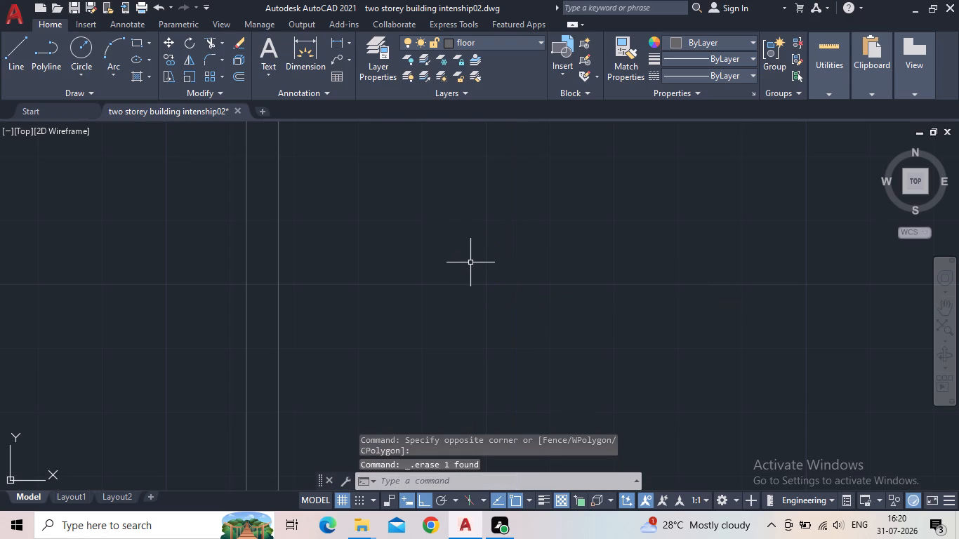
# Move the new partition's two lines from the text layer to the floor layer, accepting colour 252 for that layer.
pyautogui.scroll(-5, 485, 299)
pyautogui.moveTo(549, 366); pyautogui.dragTo(535, 366, button='middle')
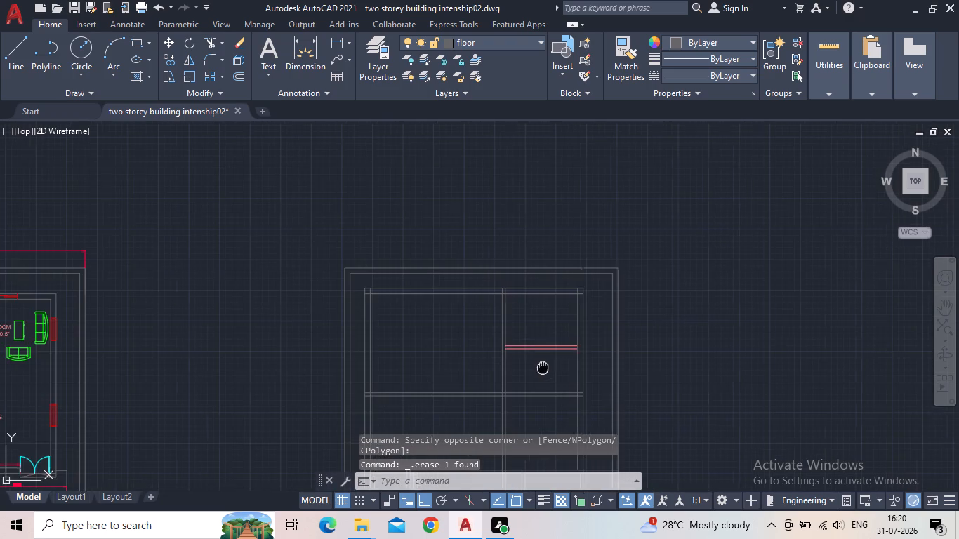
pyautogui.moveTo(535, 366); pyautogui.dragTo(485, 355, button='middle')
pyautogui.click(479, 343)
pyautogui.click(470, 318)
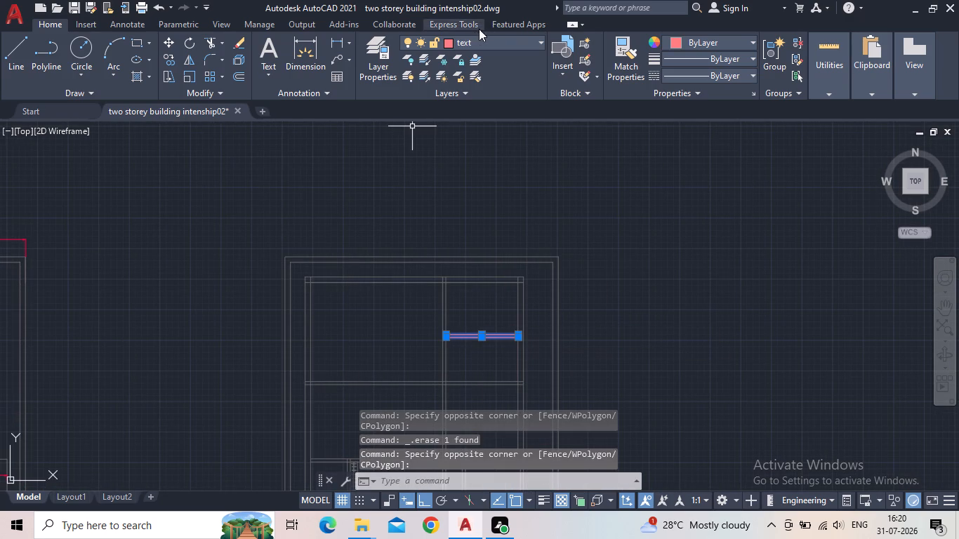
pyautogui.click(474, 39)
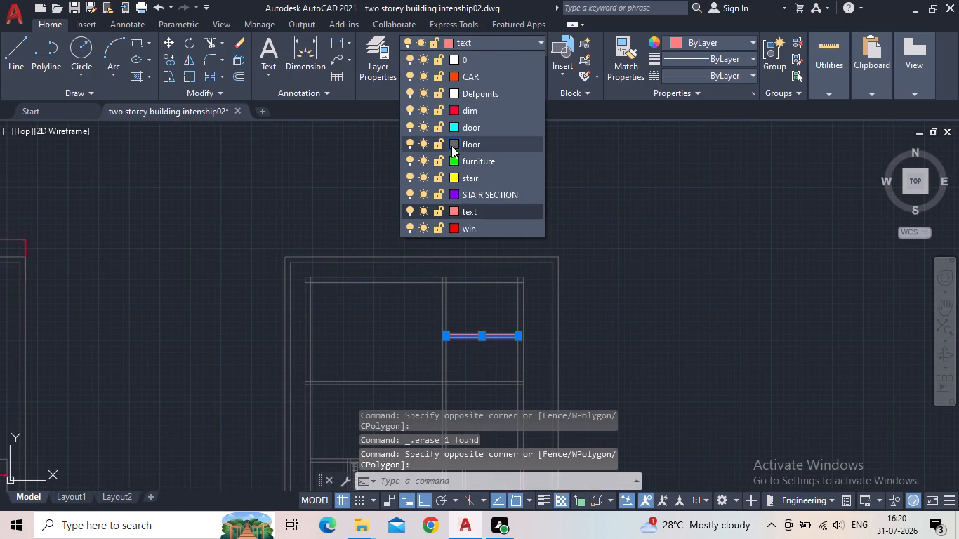
pyautogui.click(458, 145)
pyautogui.click(683, 371)
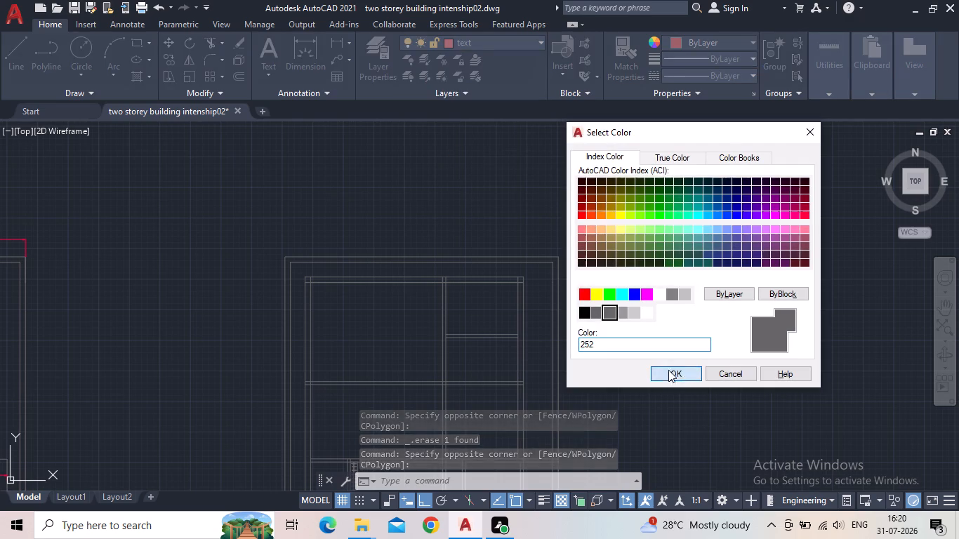
pyautogui.press('Escape')
# Copy the complete wardrobe with its rod, hangers and outline from beside the lower-left small room into the second plan's open upper-left room.
pyautogui.moveTo(491, 364); pyautogui.dragTo(495, 300, button='middle')
pyautogui.scroll(-2, 494, 309)
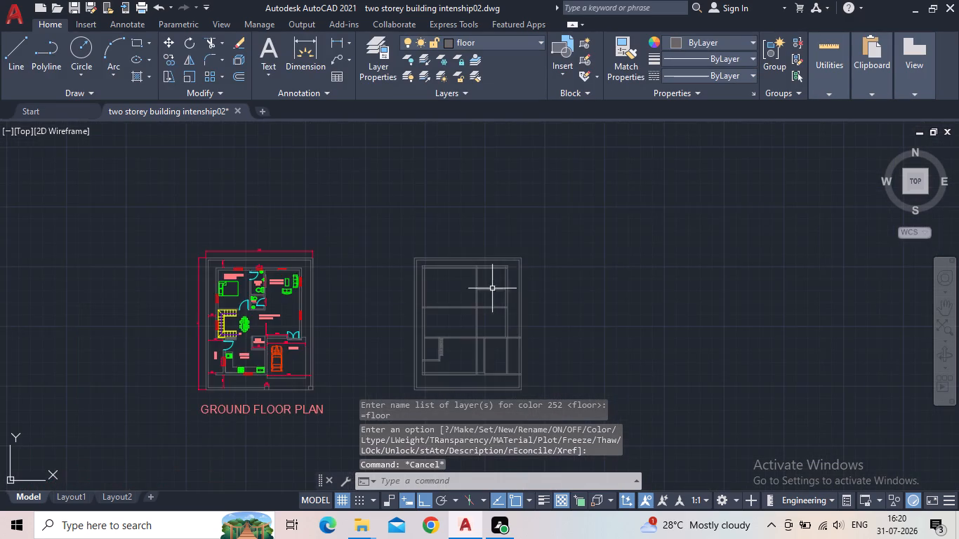
pyautogui.scroll(2, 488, 330)
pyautogui.moveTo(485, 327); pyautogui.dragTo(583, 258, button='middle')
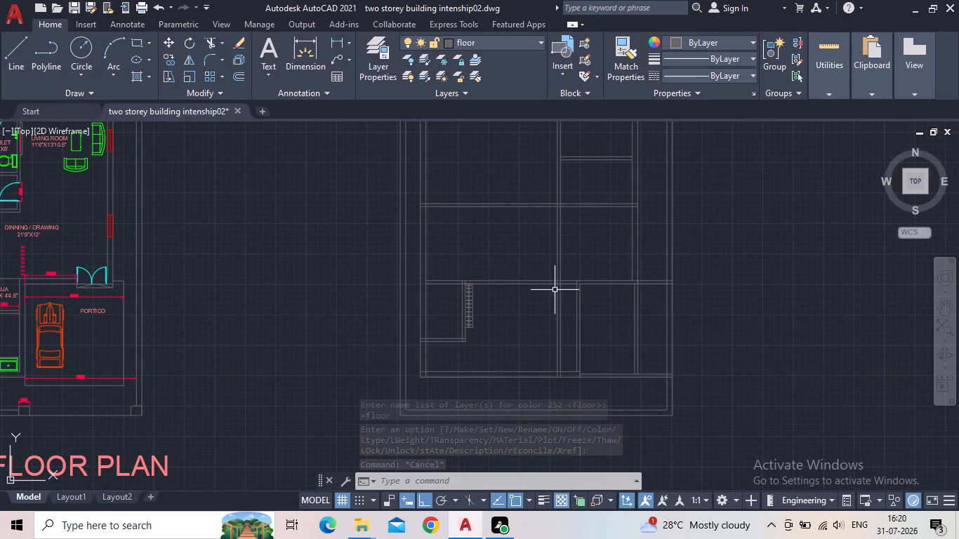
pyautogui.moveTo(548, 295); pyautogui.dragTo(595, 204, button='middle')
pyautogui.scroll(-1, 597, 204)
pyautogui.moveTo(385, 284); pyautogui.dragTo(313, 374, button='middle')
pyautogui.scroll(4, 485, 325)
pyautogui.scroll(1, 429, 300)
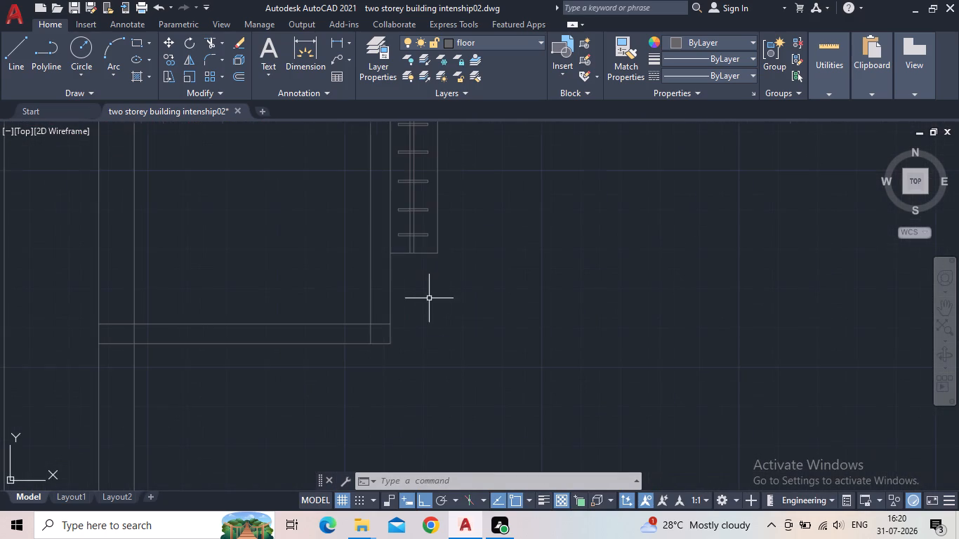
pyautogui.moveTo(456, 253); pyautogui.dragTo(479, 405, button='middle')
pyautogui.scroll(-1, 479, 398)
pyautogui.moveTo(494, 368); pyautogui.dragTo(483, 364)
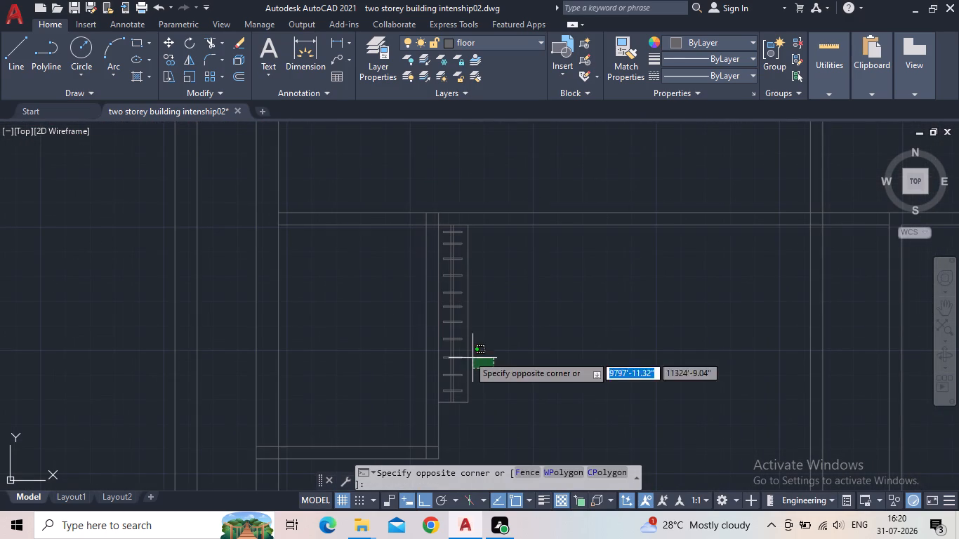
pyautogui.click(445, 331)
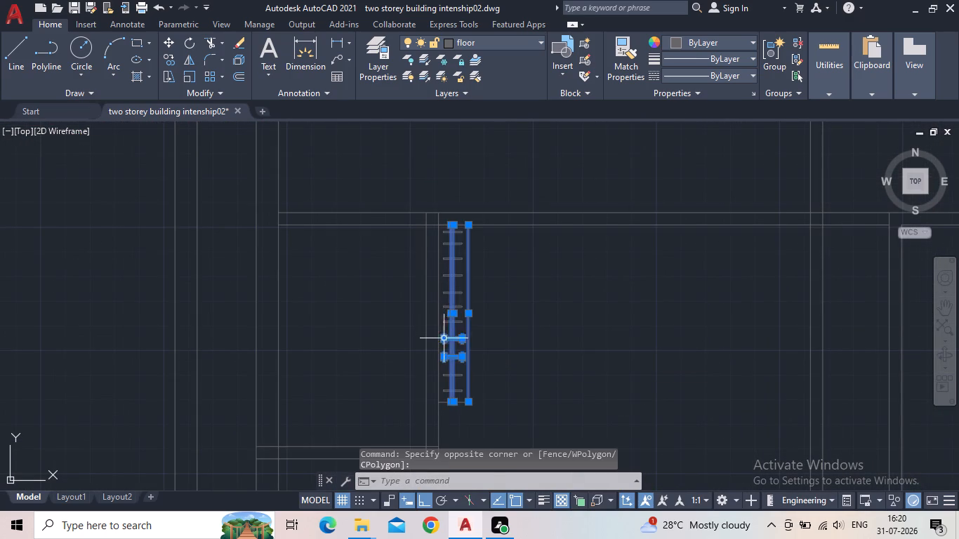
pyautogui.scroll(3, 450, 350)
pyautogui.moveTo(479, 356); pyautogui.dragTo(545, 180, button='middle')
pyautogui.click(559, 359)
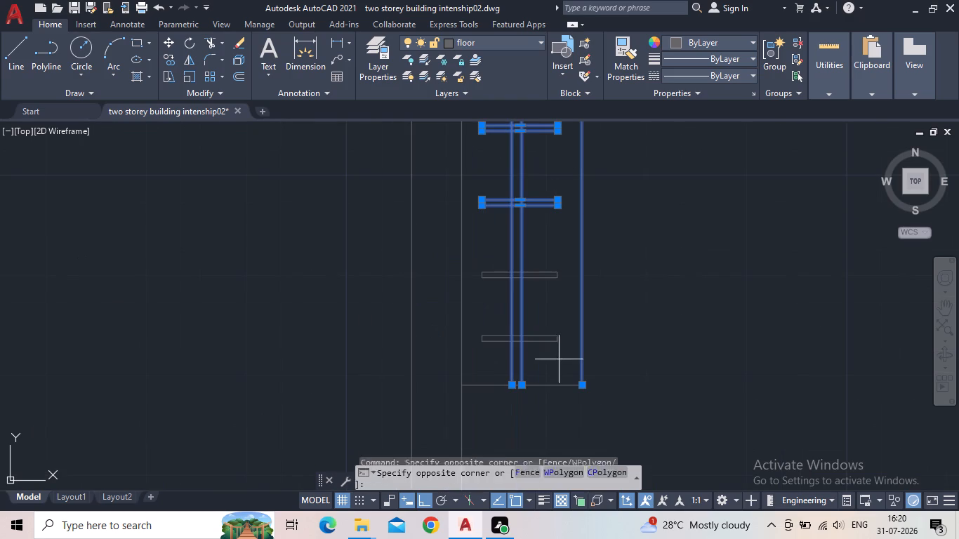
pyautogui.click(534, 260)
pyautogui.moveTo(537, 232); pyautogui.dragTo(545, 332, button='middle')
pyautogui.scroll(-1, 543, 335)
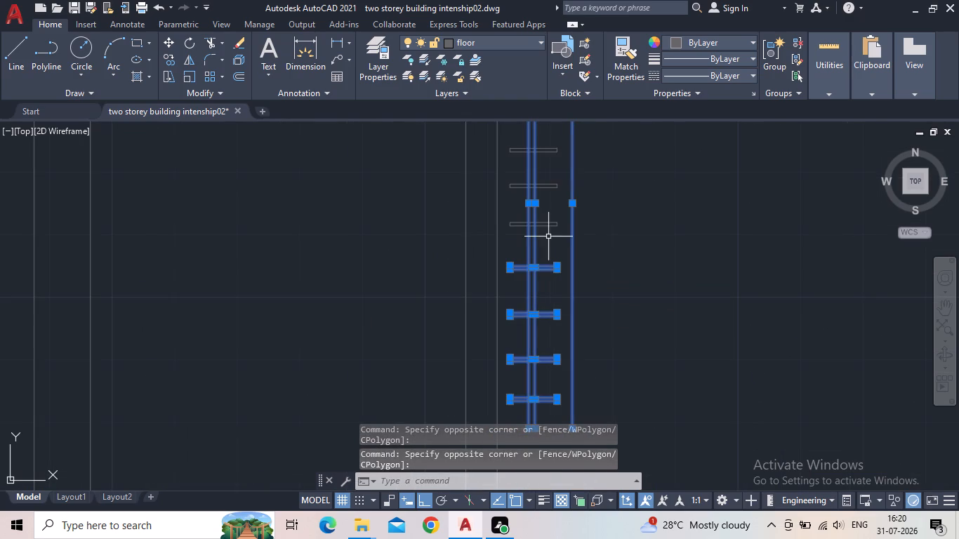
pyautogui.click(550, 239)
pyautogui.click(545, 179)
pyautogui.moveTo(549, 180); pyautogui.dragTo(548, 212, button='middle')
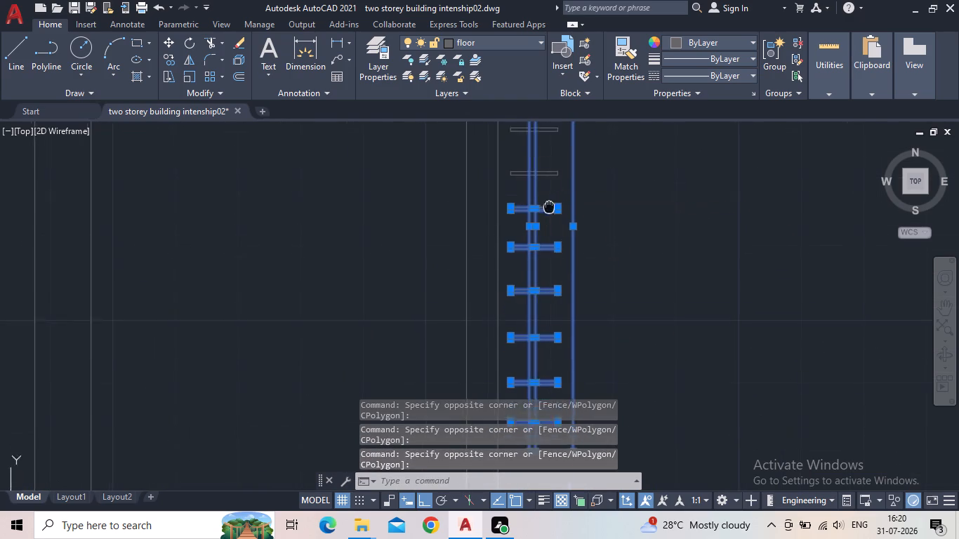
pyautogui.moveTo(548, 212); pyautogui.dragTo(546, 316, button='middle')
pyautogui.click(546, 305)
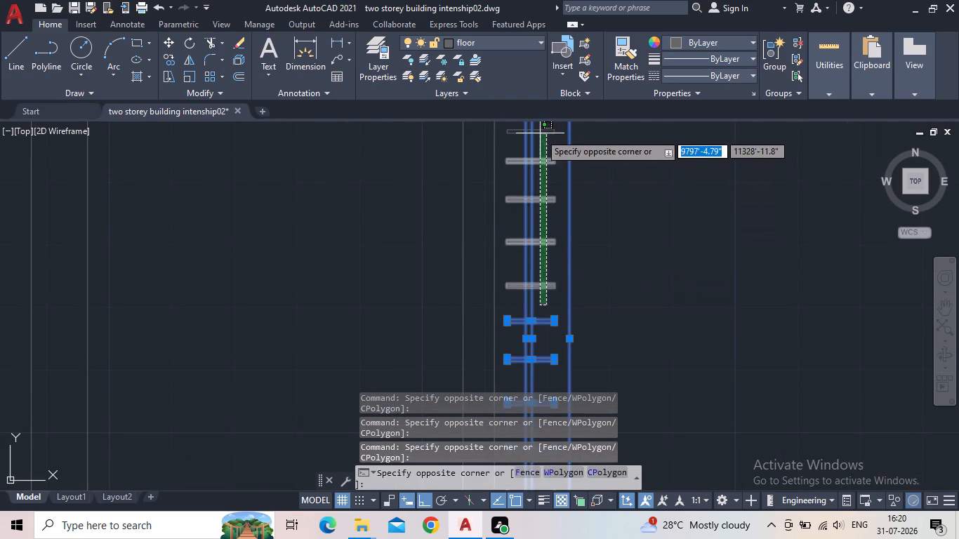
pyautogui.click(540, 133)
pyautogui.scroll(1, 550, 144)
pyautogui.moveTo(550, 144); pyautogui.dragTo(571, 289, button='middle')
pyautogui.click(567, 288)
pyautogui.click(560, 269)
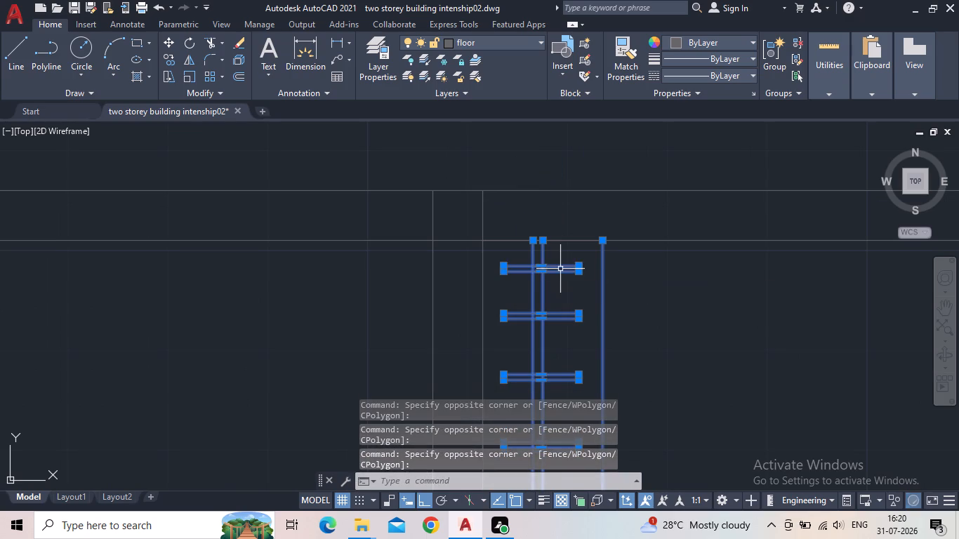
pyautogui.click(566, 239)
pyautogui.moveTo(562, 259); pyautogui.dragTo(576, 215, button='middle')
pyautogui.scroll(-2, 579, 206)
pyautogui.moveTo(622, 314); pyautogui.dragTo(514, 154, button='middle')
pyautogui.scroll(-1, 512, 157)
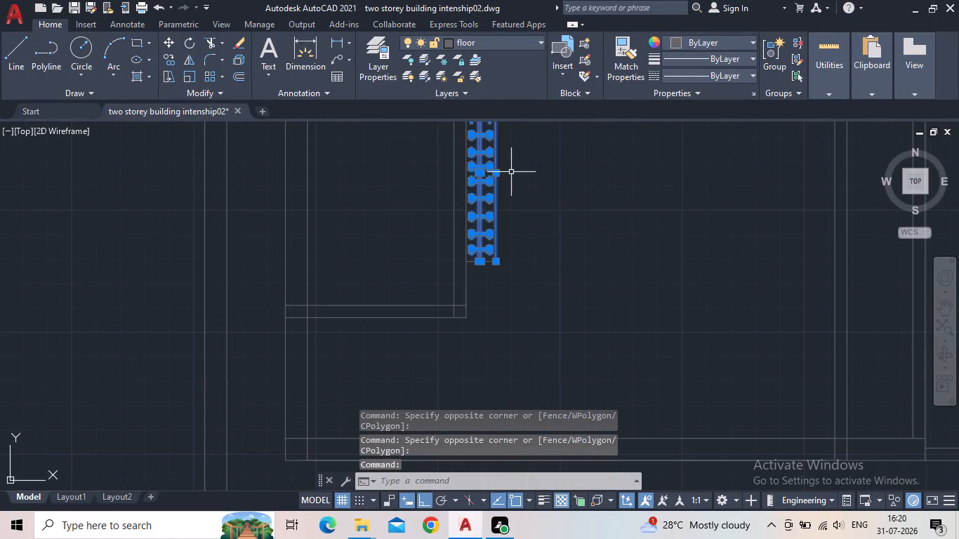
pyautogui.scroll(3, 485, 285)
pyautogui.moveTo(446, 208); pyautogui.dragTo(438, 198)
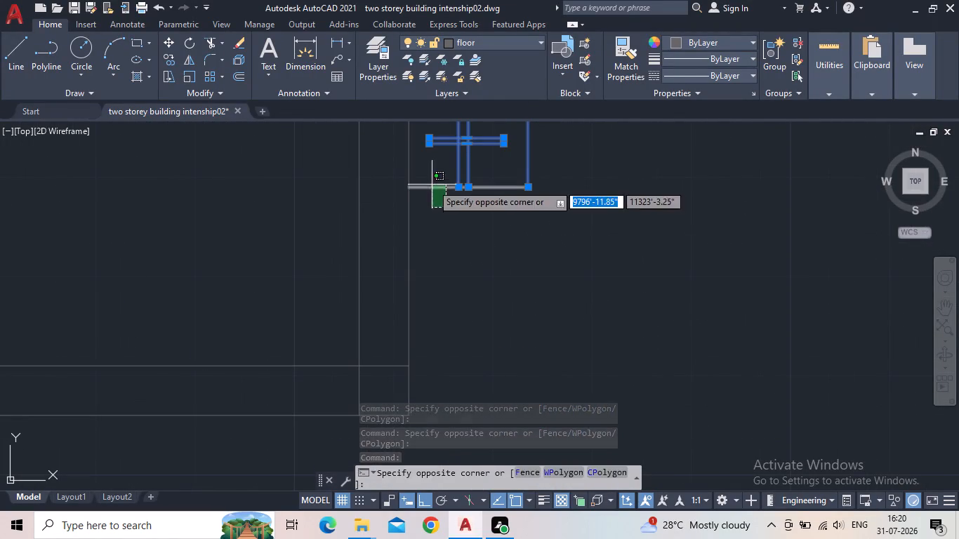
pyautogui.click(432, 178)
pyautogui.moveTo(424, 166); pyautogui.dragTo(418, 165)
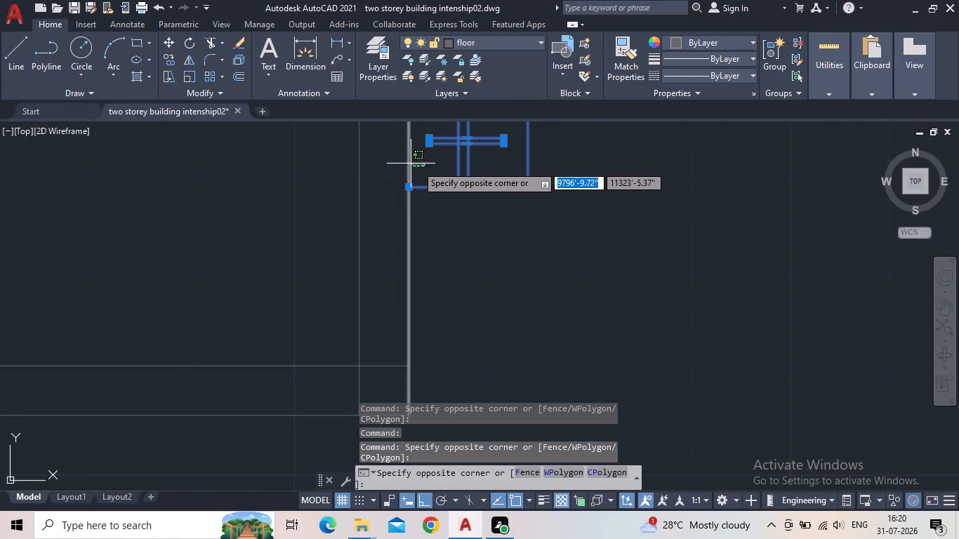
pyautogui.click(433, 172)
pyautogui.moveTo(437, 218); pyautogui.dragTo(433, 300, button='middle')
pyautogui.scroll(-2, 433, 314)
pyautogui.scroll(-2, 508, 295)
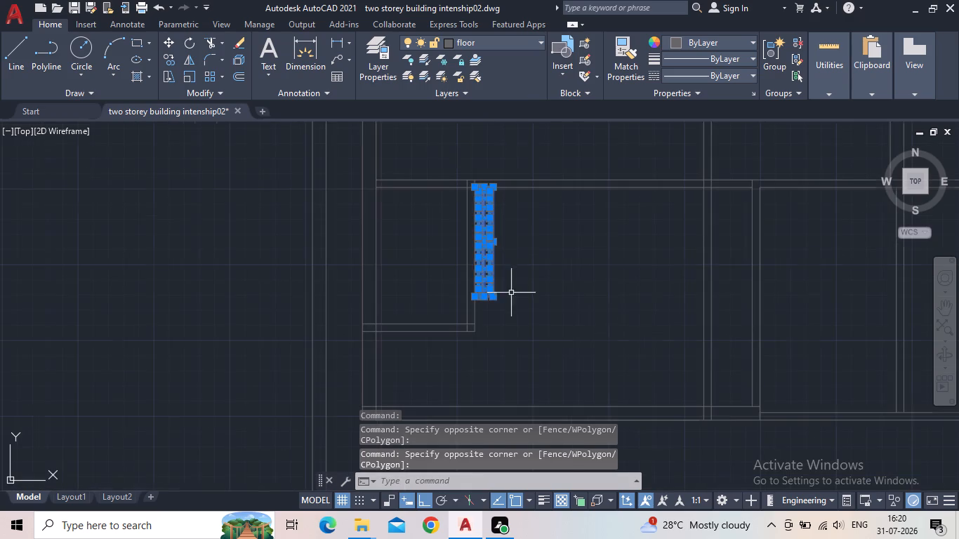
pyautogui.scroll(2, 484, 212)
pyautogui.moveTo(557, 270); pyautogui.dragTo(557, 177, button='middle')
pyautogui.scroll(1, 556, 177)
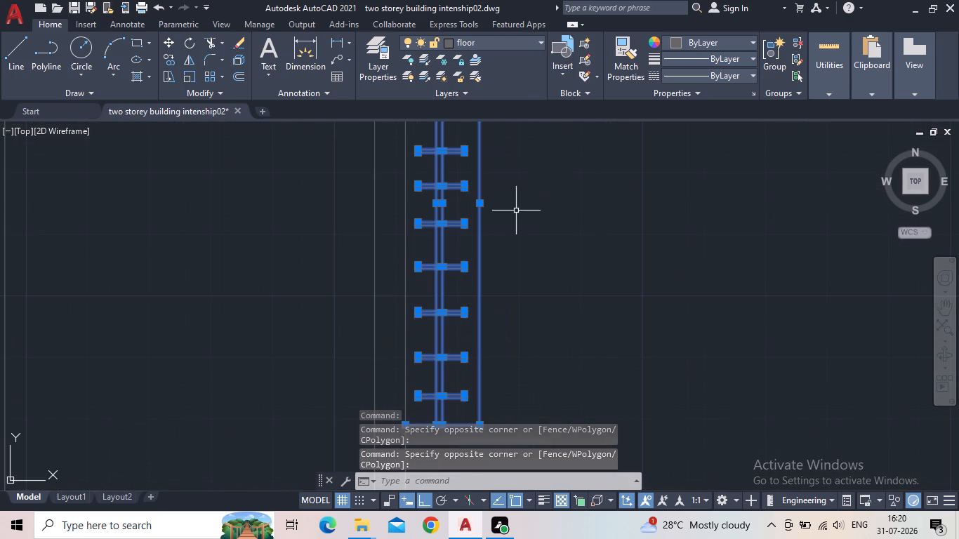
pyautogui.press('c')
pyautogui.press('o')
pyautogui.press('Return')
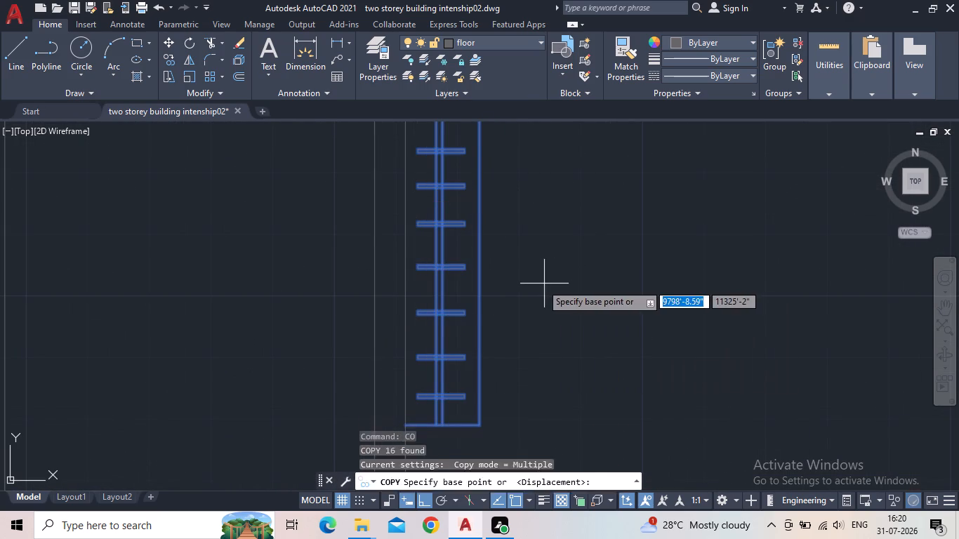
pyautogui.moveTo(516, 295); pyautogui.dragTo(603, 404, button='middle')
pyautogui.scroll(-1, 609, 410)
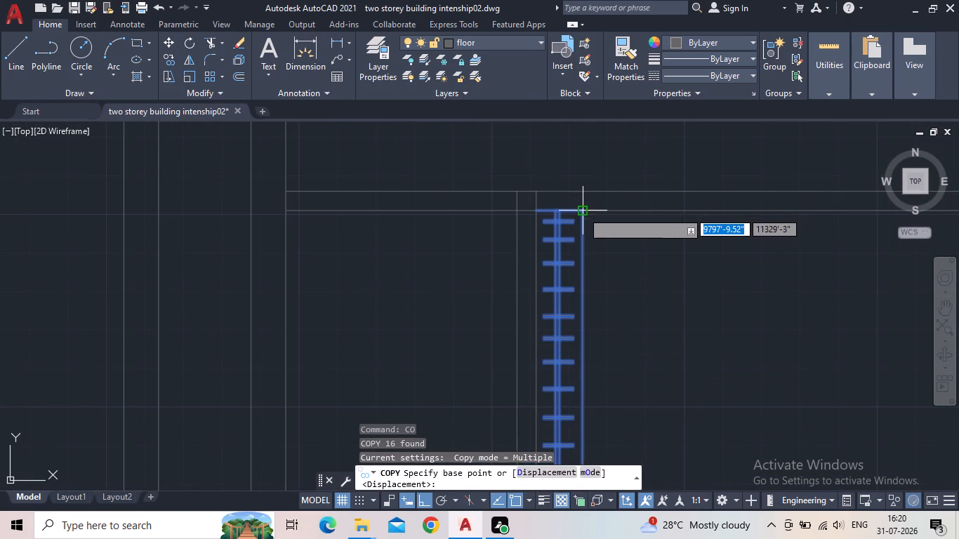
pyautogui.moveTo(583, 212); pyautogui.dragTo(595, 210)
pyautogui.moveTo(732, 182); pyautogui.dragTo(574, 220, button='middle')
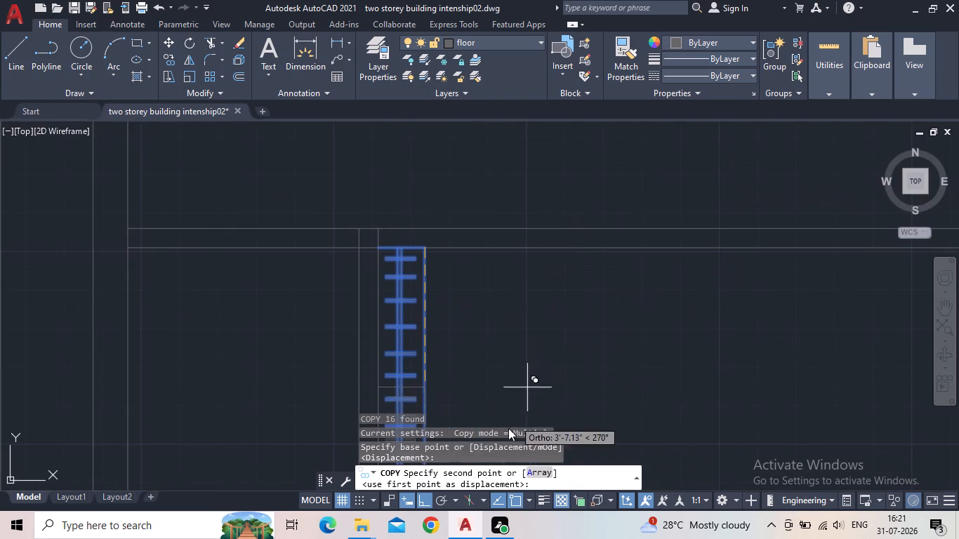
pyautogui.click(423, 500)
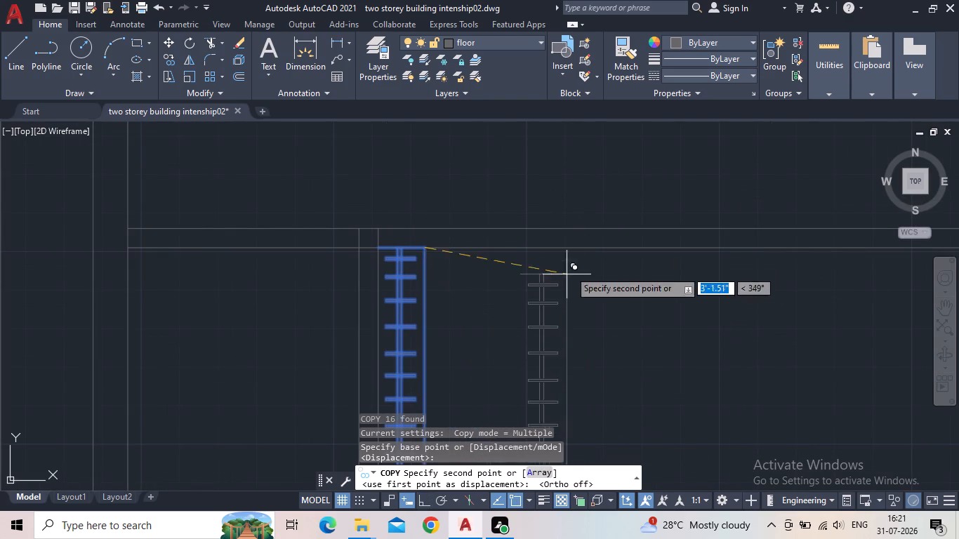
pyautogui.moveTo(593, 234); pyautogui.dragTo(461, 235, button='middle')
pyautogui.scroll(-5, 432, 234)
pyautogui.scroll(3, 475, 165)
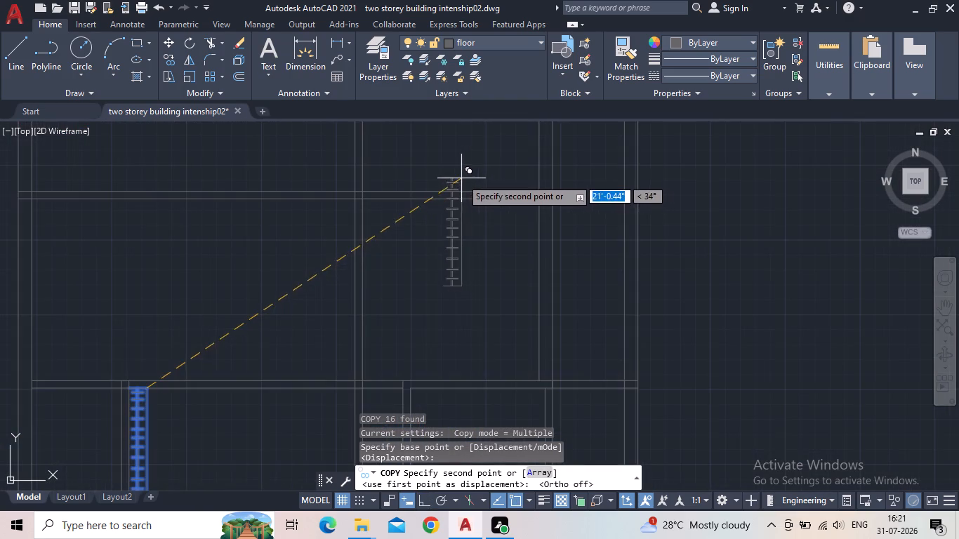
pyautogui.moveTo(461, 178); pyautogui.dragTo(525, 328, button='middle')
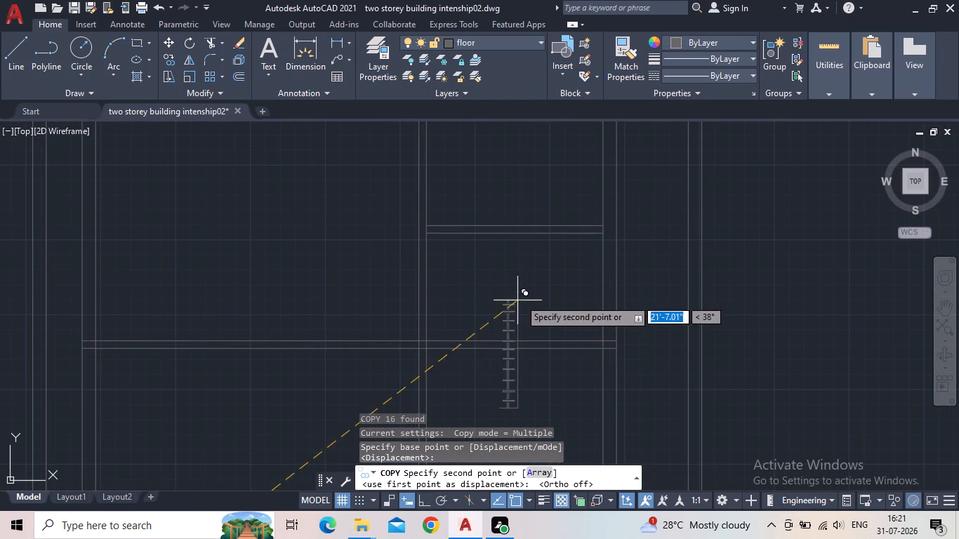
pyautogui.click(351, 213)
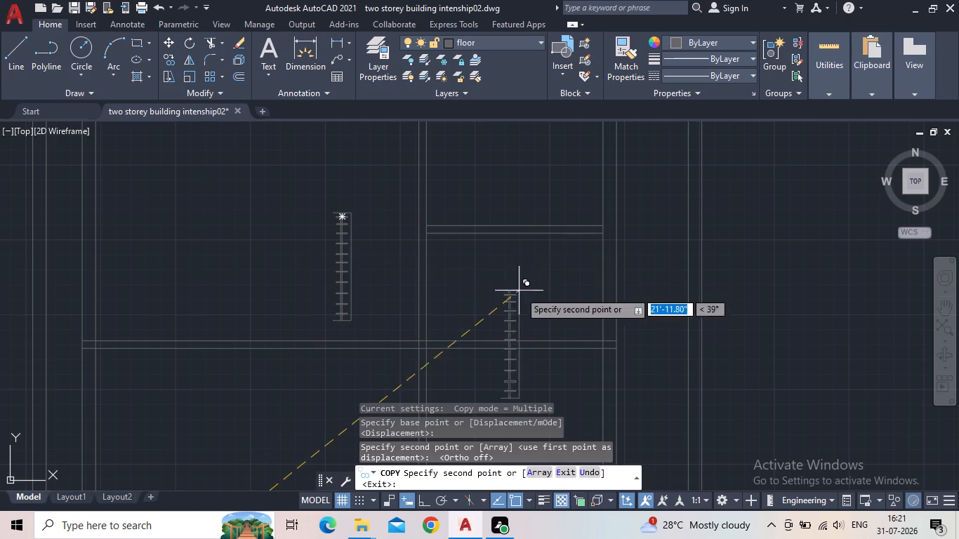
pyautogui.press('Escape')
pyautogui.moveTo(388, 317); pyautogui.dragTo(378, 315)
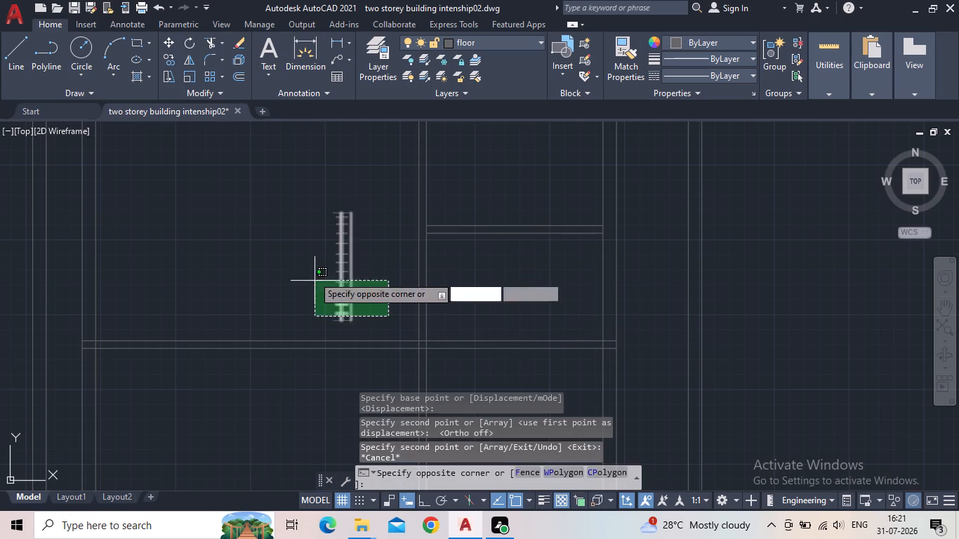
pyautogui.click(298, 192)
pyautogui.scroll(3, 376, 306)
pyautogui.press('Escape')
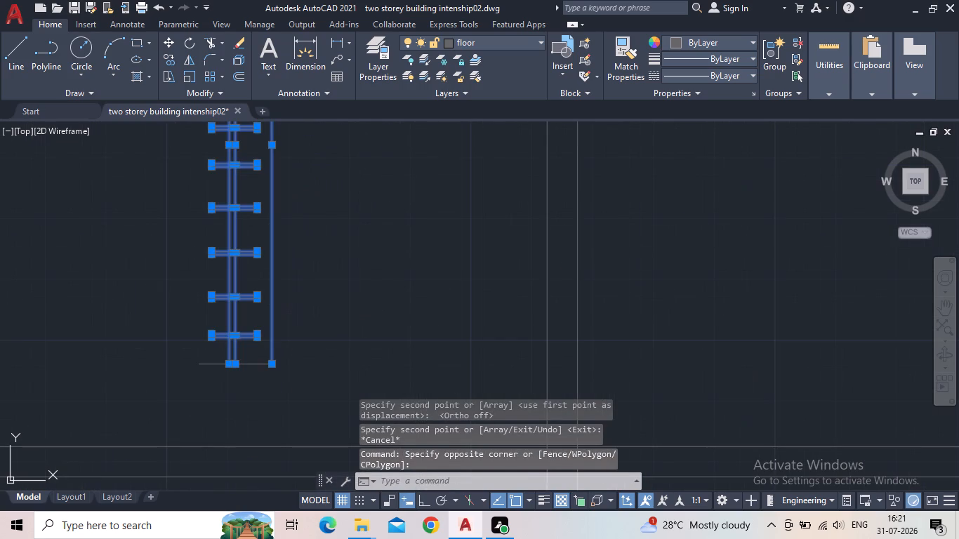
# Rotate the copied wardrobe 90° counterclockwise about its middle so it lies horizontally with its long outline edge on the upper side.
pyautogui.moveTo(317, 388); pyautogui.dragTo(311, 385)
pyautogui.scroll(1, 166, 247)
pyautogui.moveTo(166, 247); pyautogui.dragTo(260, 247, button='middle')
pyautogui.scroll(-2, 260, 247)
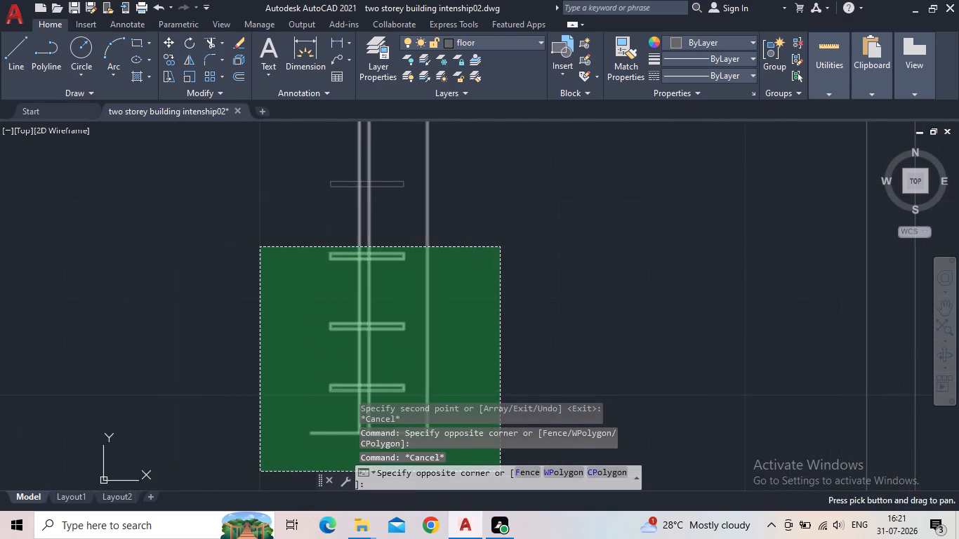
pyautogui.moveTo(251, 228); pyautogui.dragTo(265, 287, button='middle')
pyautogui.scroll(-1, 265, 290)
pyautogui.moveTo(252, 227); pyautogui.dragTo(270, 321, button='middle')
pyautogui.scroll(-1, 271, 323)
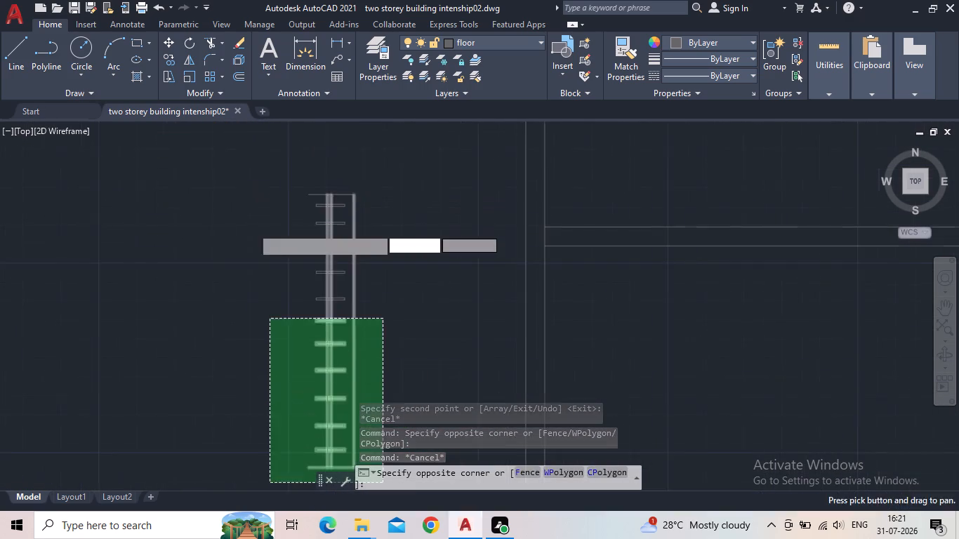
pyautogui.click(234, 215)
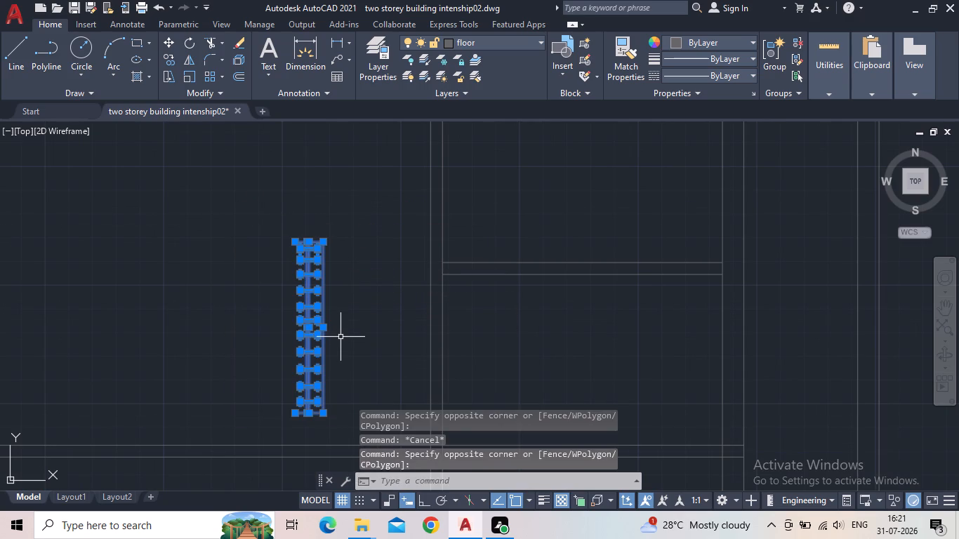
pyautogui.press('r')
pyautogui.press('o')
pyautogui.press('Return')
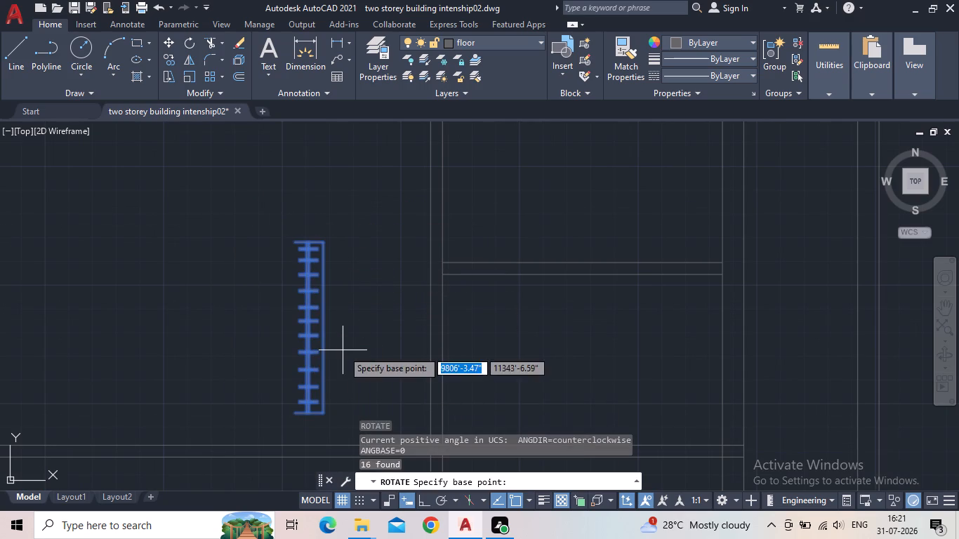
pyautogui.click(425, 501)
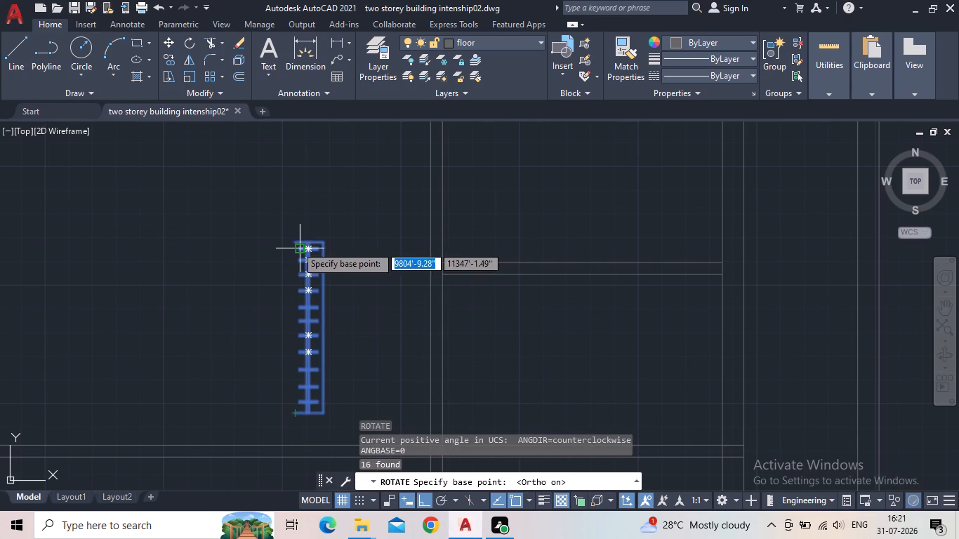
pyautogui.click(308, 319)
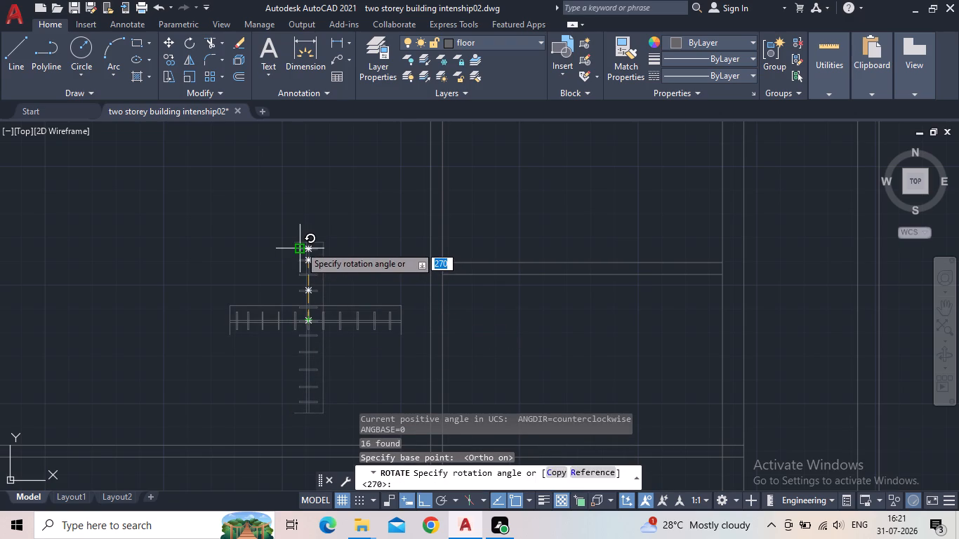
pyautogui.click(290, 199)
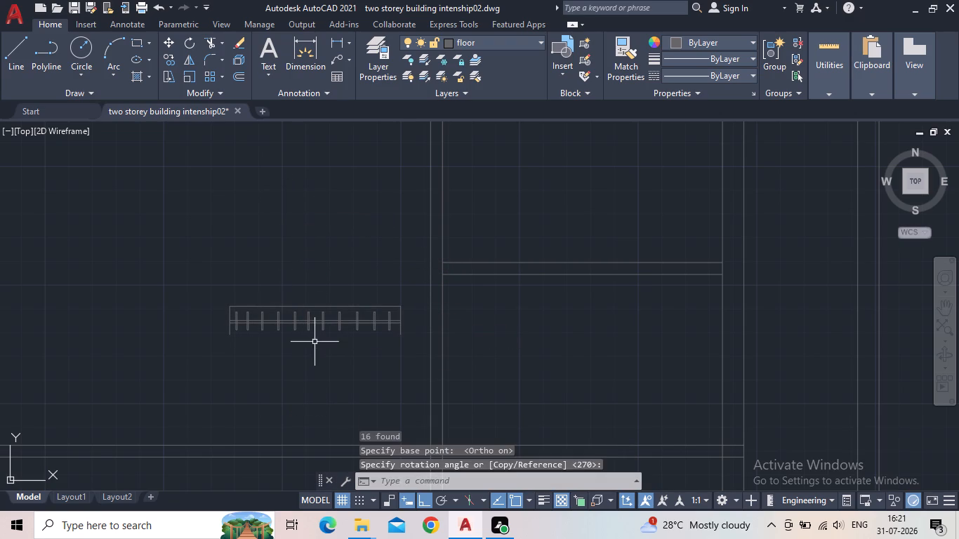
pyautogui.press('Escape')
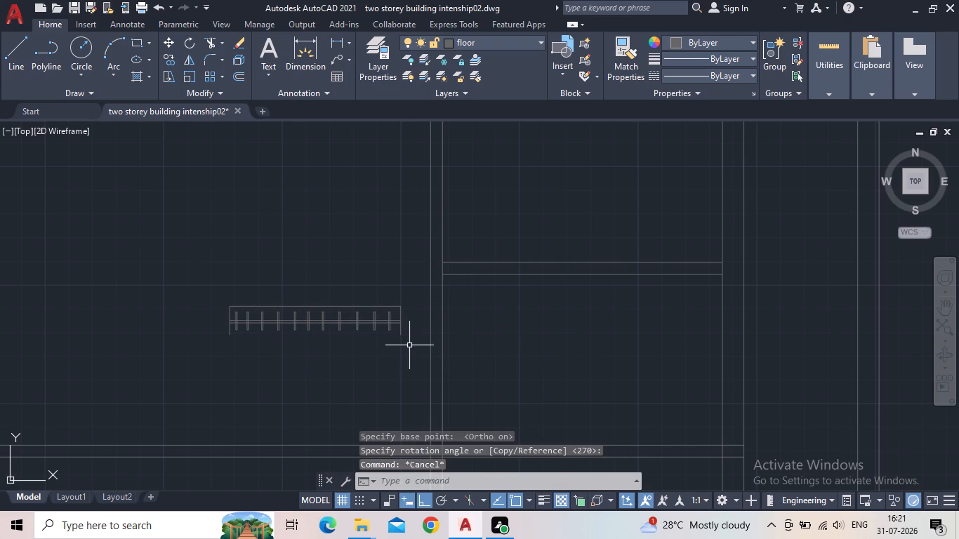
# Move the rotated wardrobe by its upper-left corner into the room below the new partition, against its left wall and just above its bottom wall.
pyautogui.click(409, 345)
pyautogui.click(180, 282)
pyautogui.scroll(2, 286, 349)
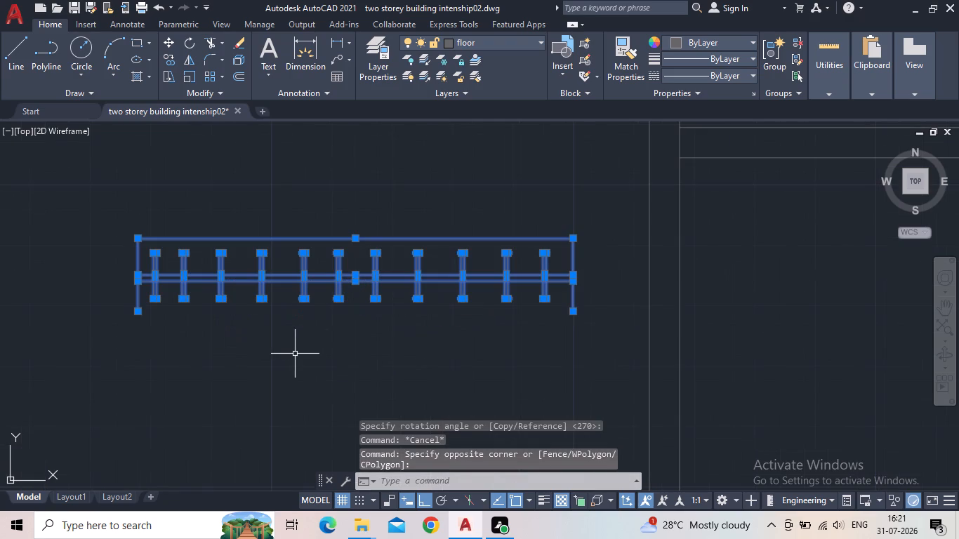
pyautogui.press('m')
pyautogui.click(339, 387)
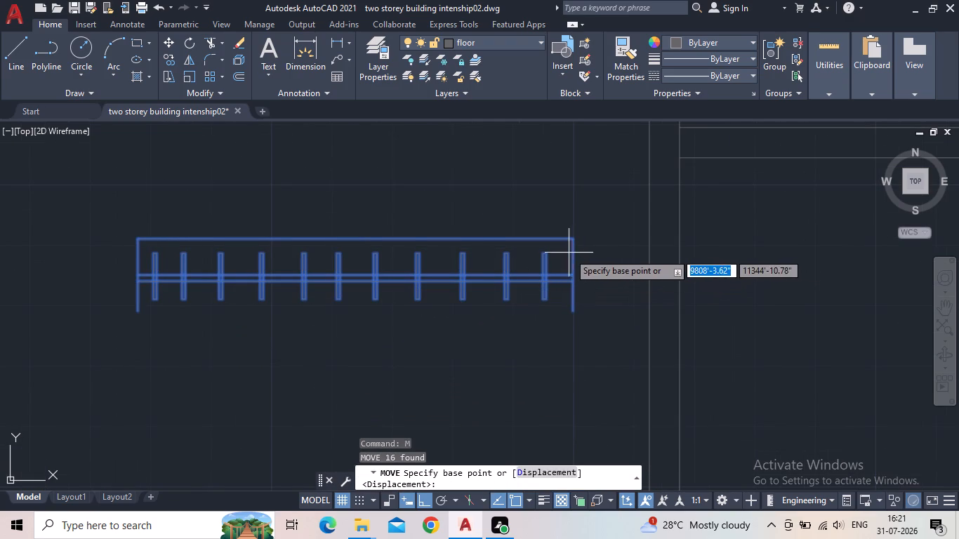
pyautogui.click(135, 239)
pyautogui.moveTo(661, 283); pyautogui.dragTo(426, 303, button='middle')
pyautogui.scroll(-3, 424, 303)
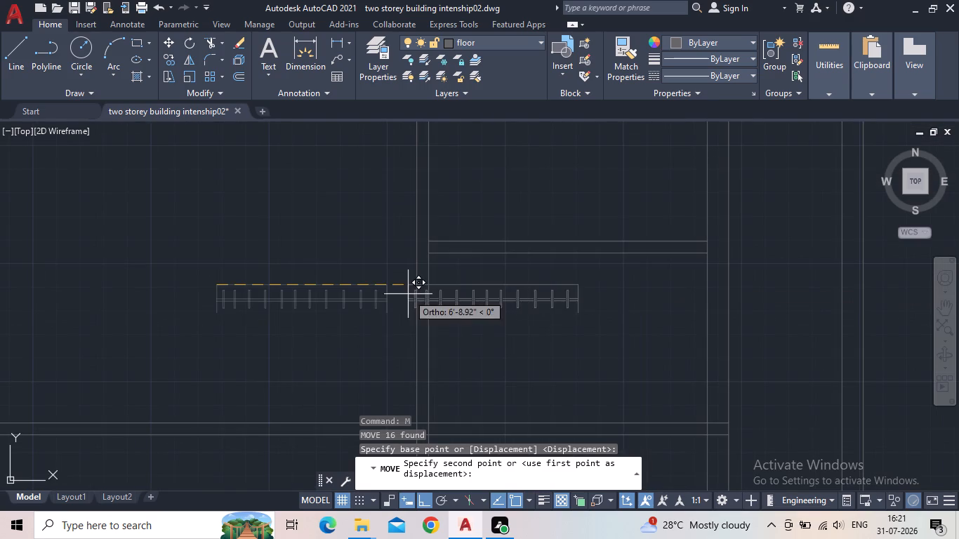
pyautogui.moveTo(490, 354); pyautogui.dragTo(451, 350, button='middle')
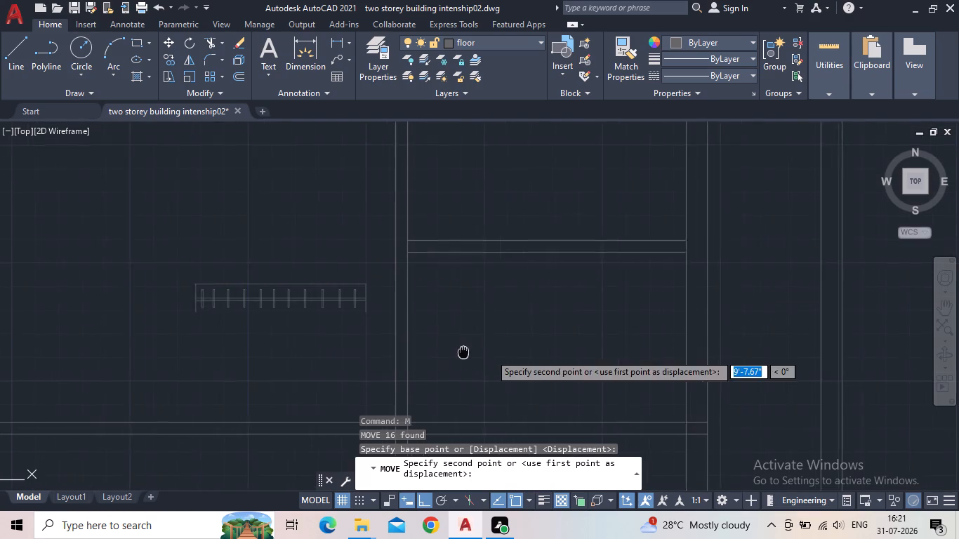
pyautogui.moveTo(451, 350); pyautogui.dragTo(417, 341, button='middle')
pyautogui.scroll(-2, 417, 341)
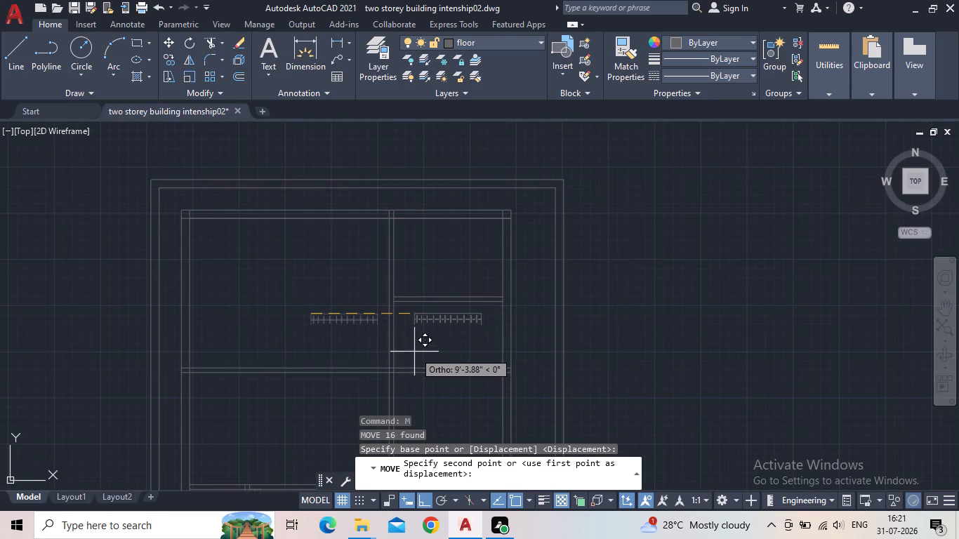
pyautogui.click(425, 504)
pyautogui.scroll(2, 416, 352)
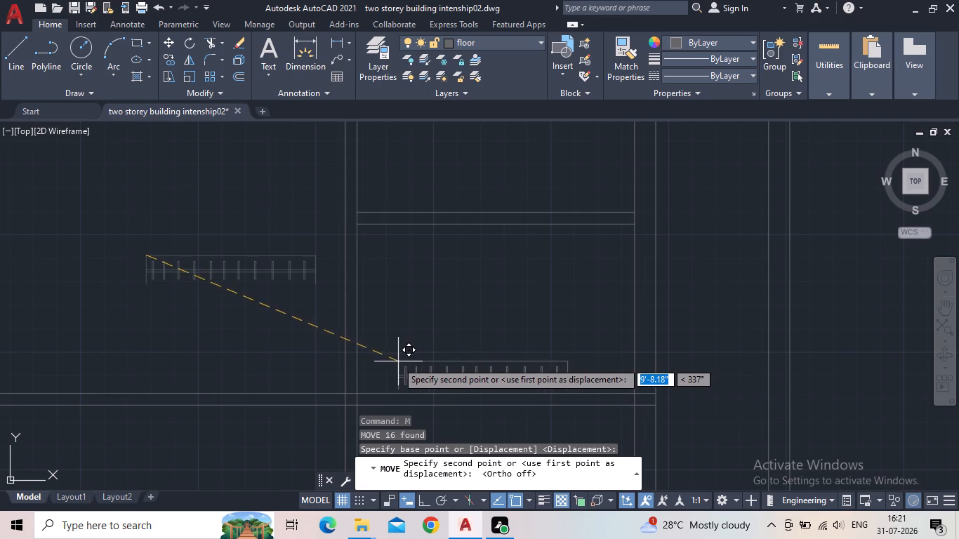
pyautogui.scroll(1, 394, 361)
pyautogui.moveTo(415, 370); pyautogui.dragTo(435, 321, button='middle')
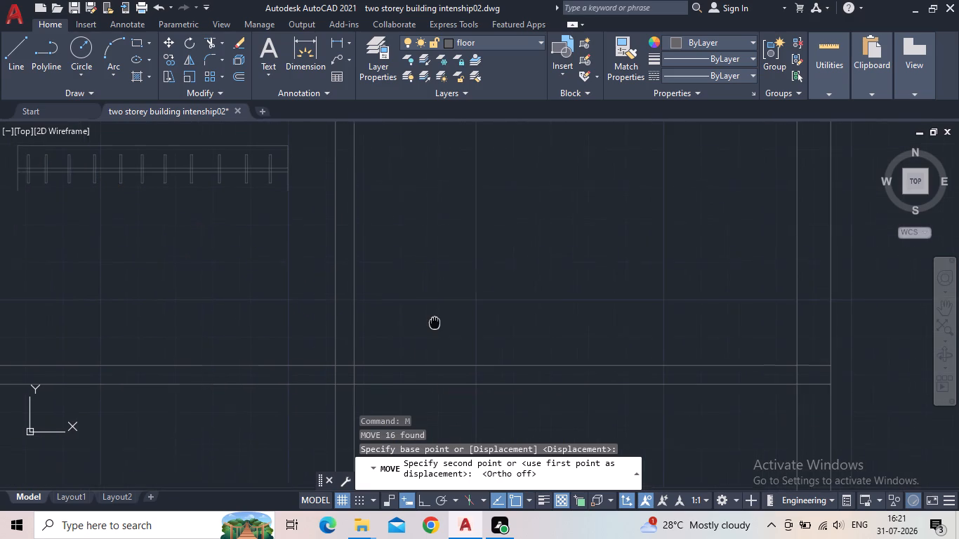
pyautogui.moveTo(435, 321); pyautogui.dragTo(435, 311, button='middle')
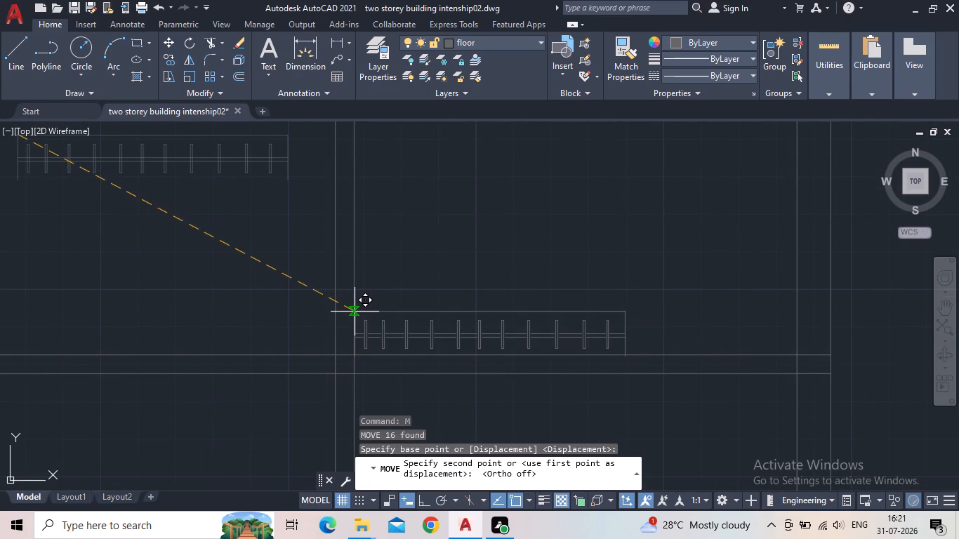
pyautogui.scroll(2, 355, 312)
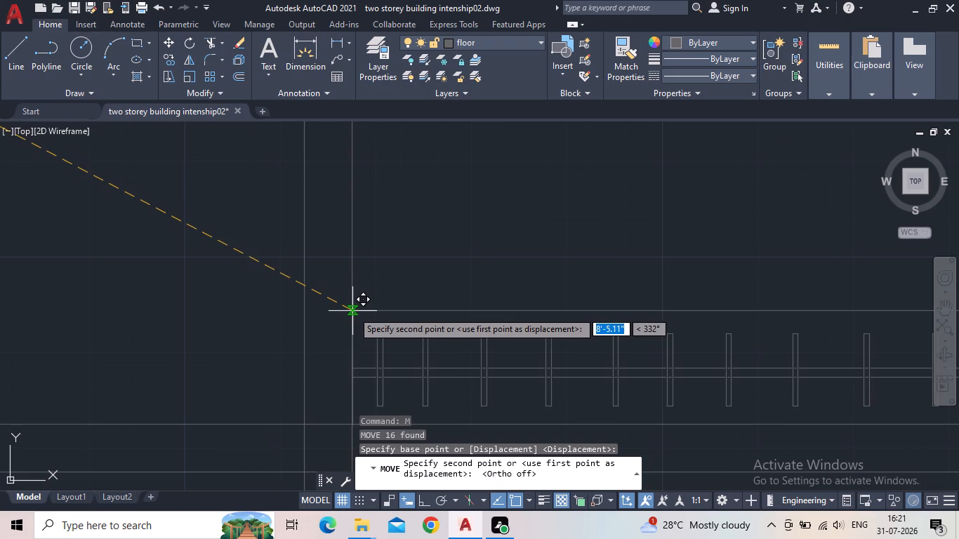
pyautogui.click(352, 311)
# Erase the short outline line closing the right end of the moved wardrobe.
pyautogui.moveTo(444, 300); pyautogui.dragTo(447, 298, button='middle')
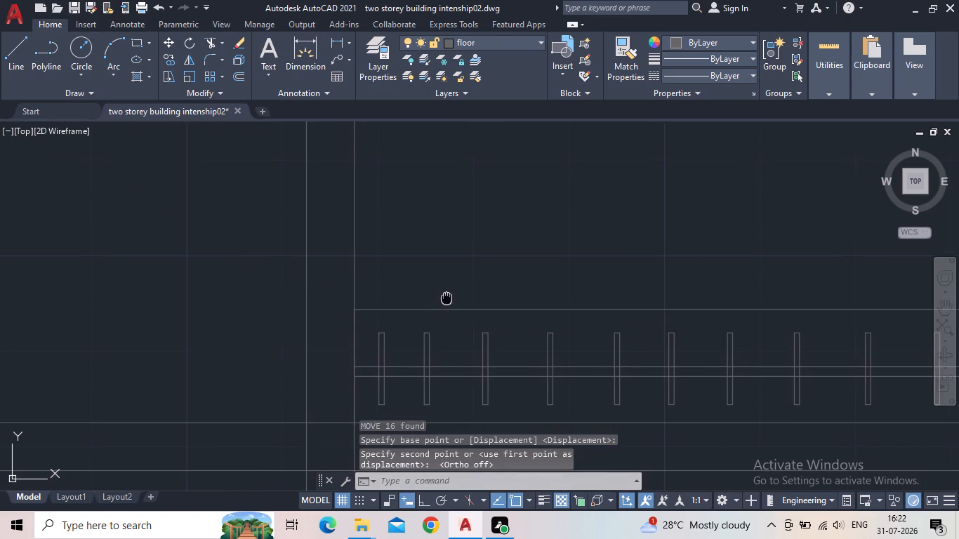
pyautogui.moveTo(447, 298); pyautogui.dragTo(443, 290, button='middle')
pyautogui.scroll(-3, 447, 295)
pyautogui.moveTo(529, 298); pyautogui.dragTo(406, 220, button='middle')
pyautogui.scroll(2, 424, 229)
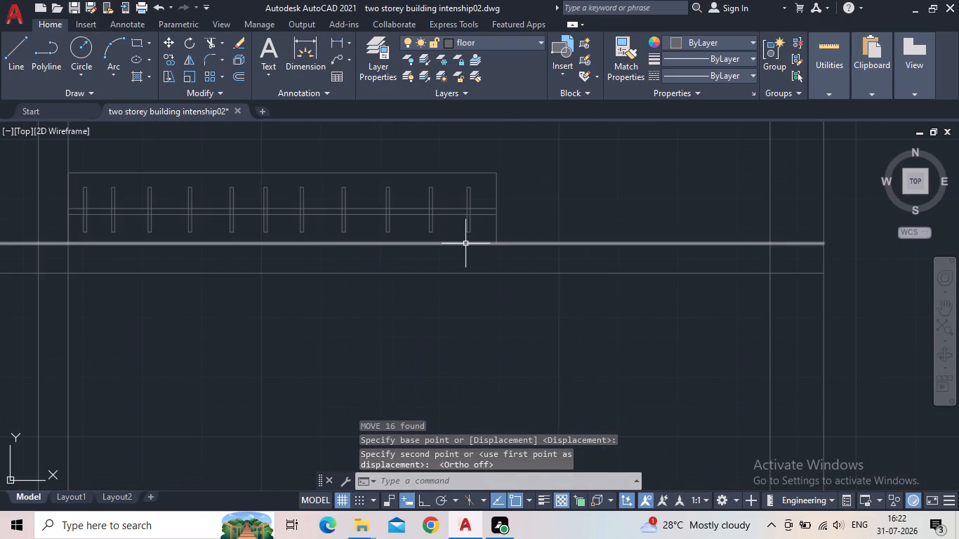
pyautogui.click(494, 228)
pyautogui.click(498, 227)
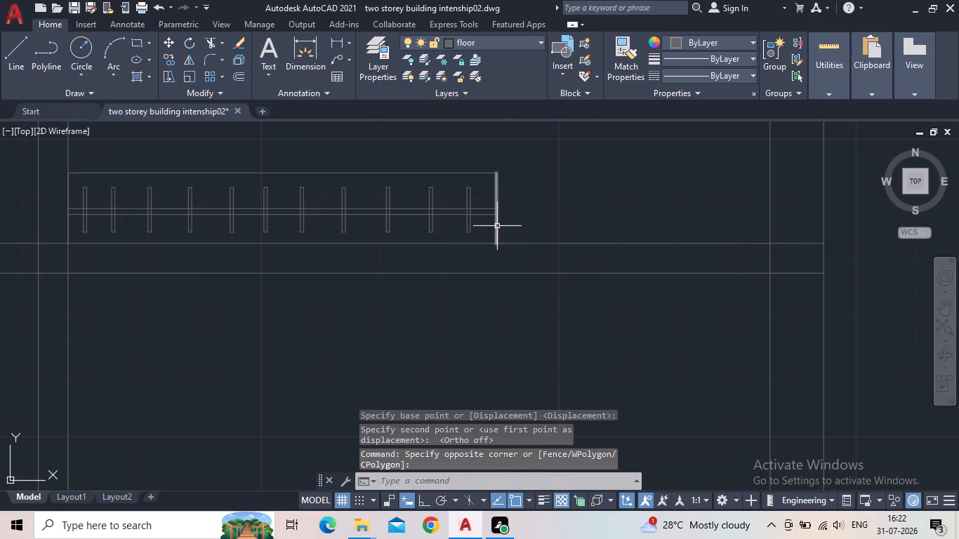
pyautogui.click(497, 226)
pyautogui.press('Delete')
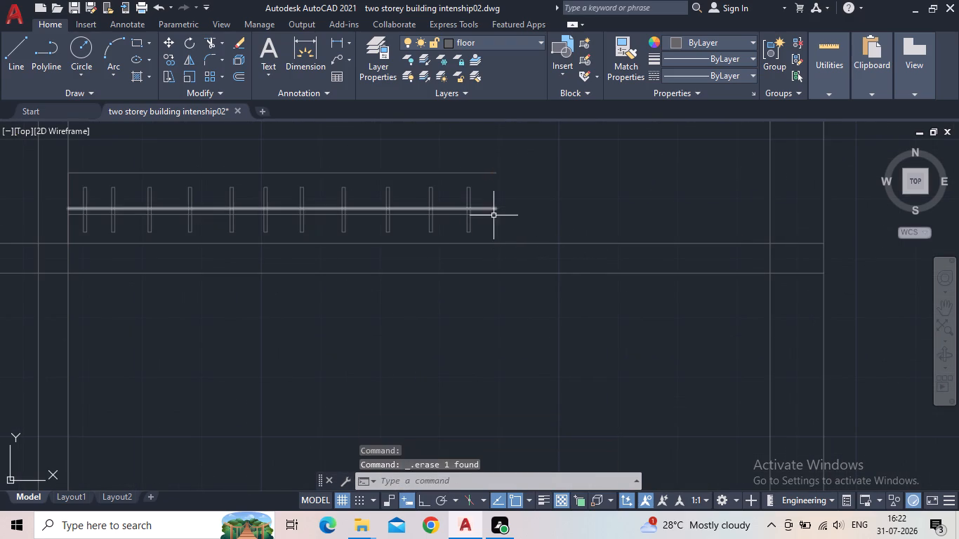
# Extend the wardrobe's two rod lines and its long upper outline edge to the room's right wall.
pyautogui.press('e')
pyautogui.press('x')
pyautogui.press('Return')
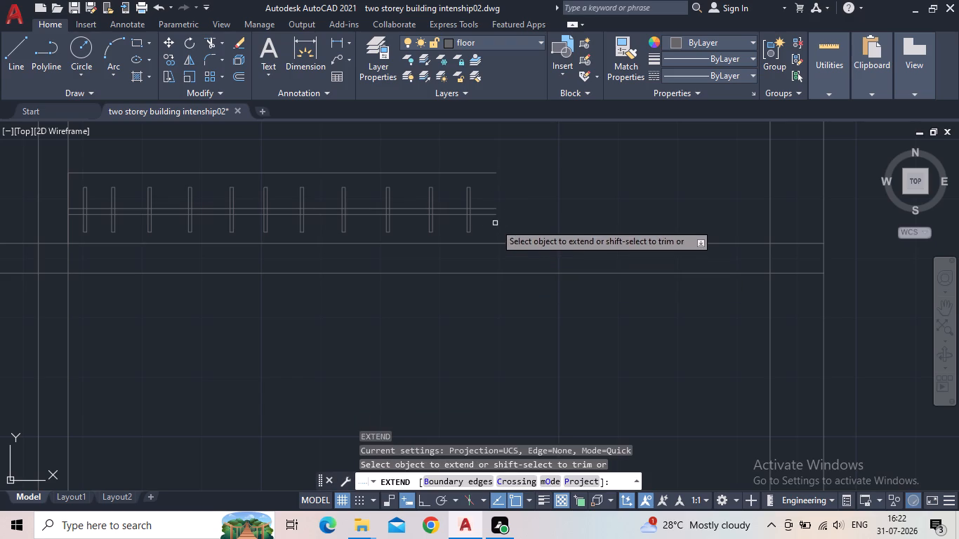
pyautogui.click(494, 216)
pyautogui.click(492, 207)
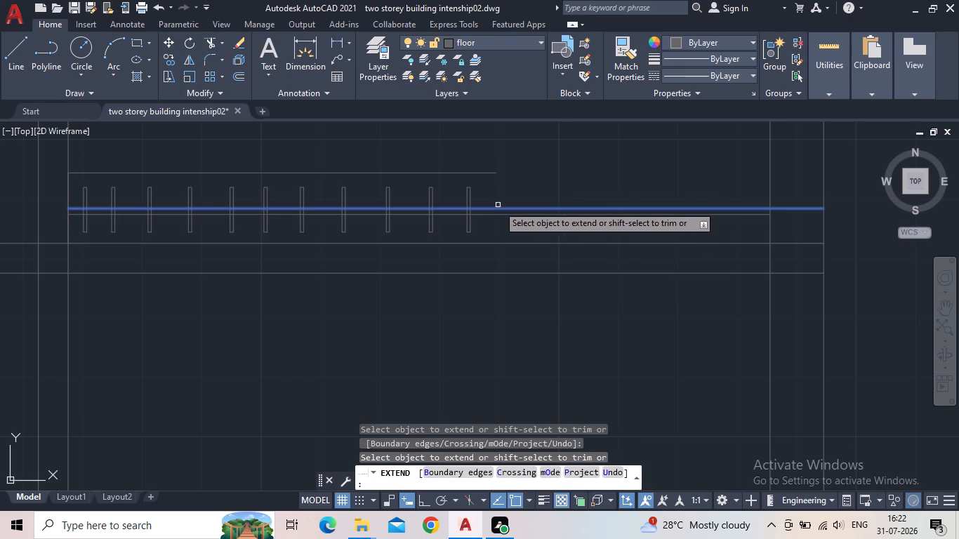
pyautogui.click(490, 172)
pyautogui.press('Escape')
# Copy the wardrobe's last two hangers four times along the extended rod to fill the empty stretch up to the right wall.
pyautogui.scroll(-1, 515, 251)
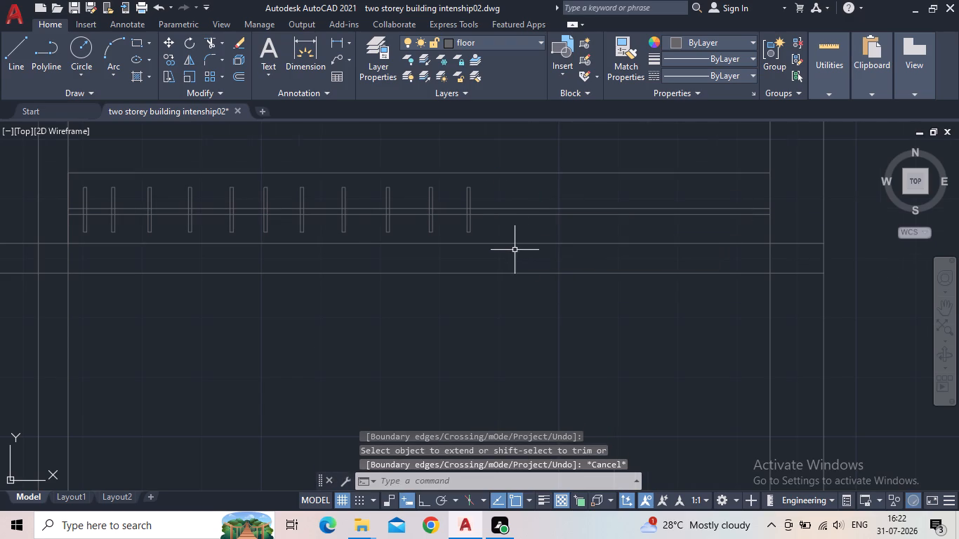
pyautogui.scroll(-1, 515, 251)
pyautogui.moveTo(554, 241); pyautogui.dragTo(516, 267, button='middle')
pyautogui.scroll(-2, 515, 267)
pyautogui.moveTo(428, 328); pyautogui.dragTo(424, 331, button='middle')
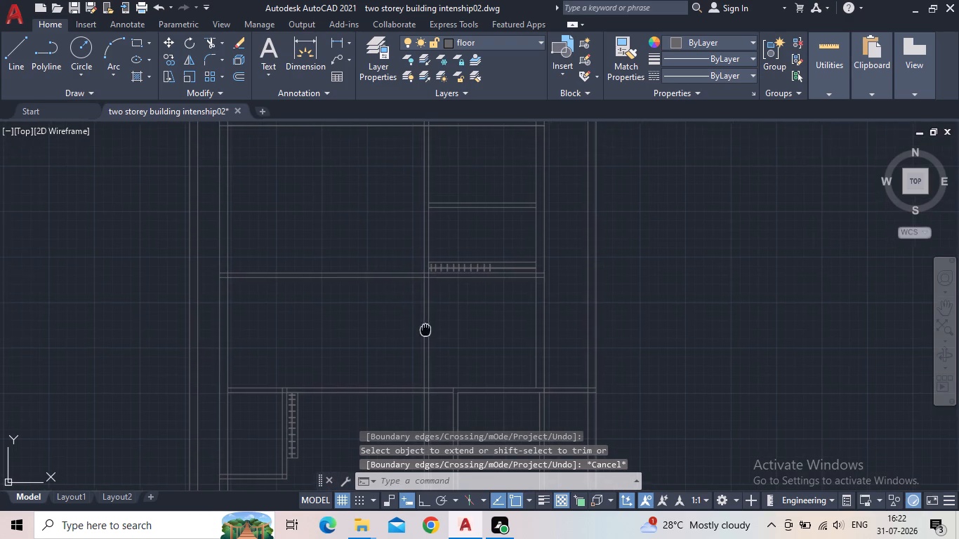
pyautogui.moveTo(424, 331); pyautogui.dragTo(371, 338, button='middle')
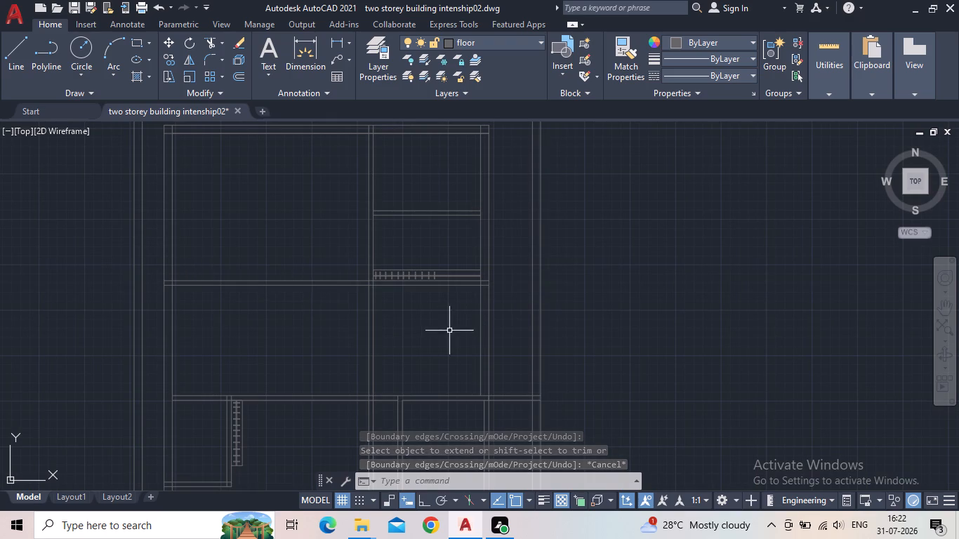
pyautogui.scroll(2, 393, 265)
pyautogui.middleClick(487, 293)
pyautogui.scroll(2, 486, 293)
pyautogui.moveTo(494, 291); pyautogui.dragTo(432, 258, button='middle')
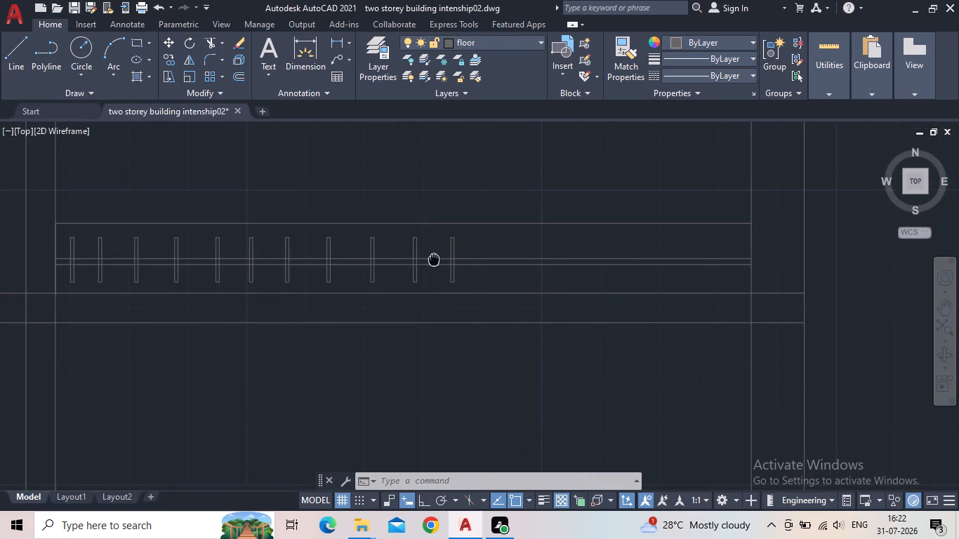
pyautogui.moveTo(432, 258); pyautogui.dragTo(431, 257, button='middle')
pyautogui.moveTo(476, 251); pyautogui.dragTo(465, 251)
pyautogui.click(399, 245)
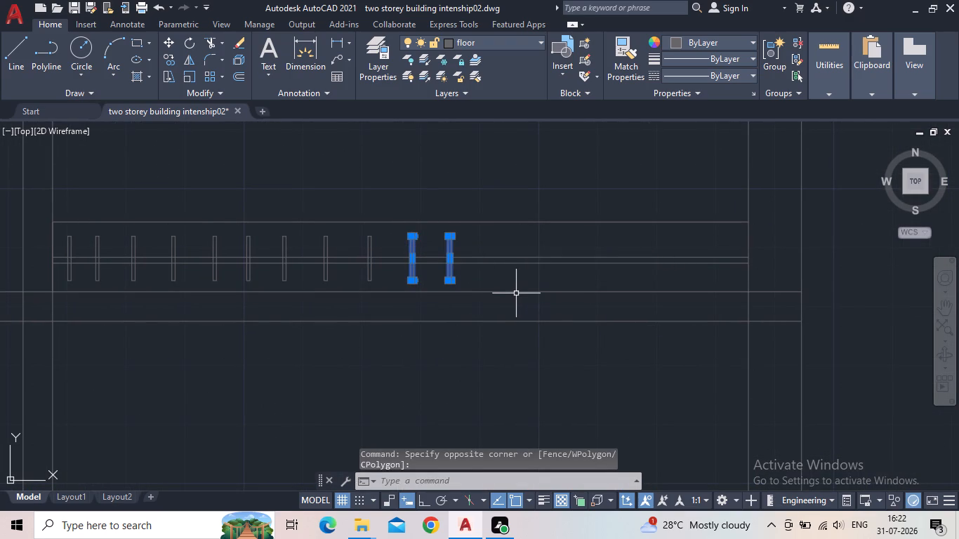
pyautogui.press('c')
pyautogui.press('o')
pyautogui.press('Return')
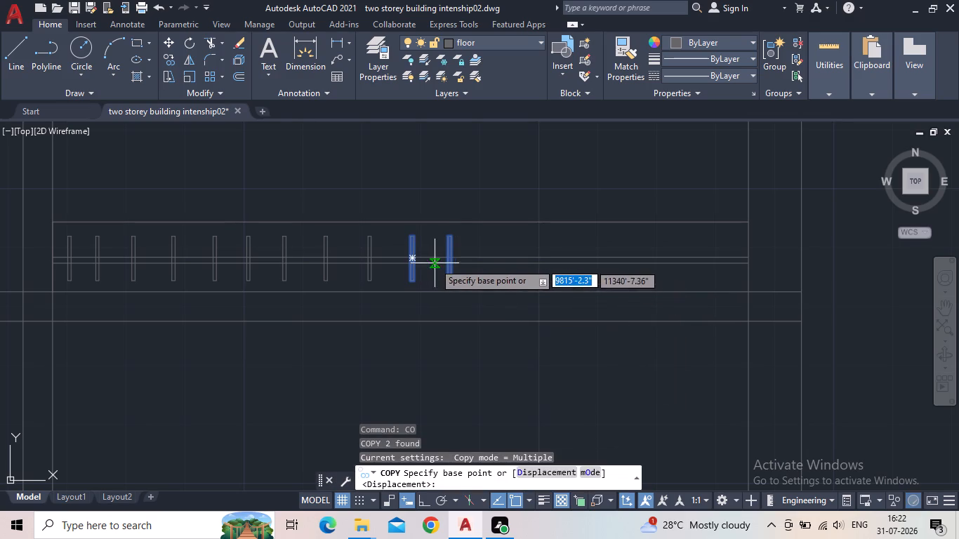
pyautogui.scroll(2, 431, 260)
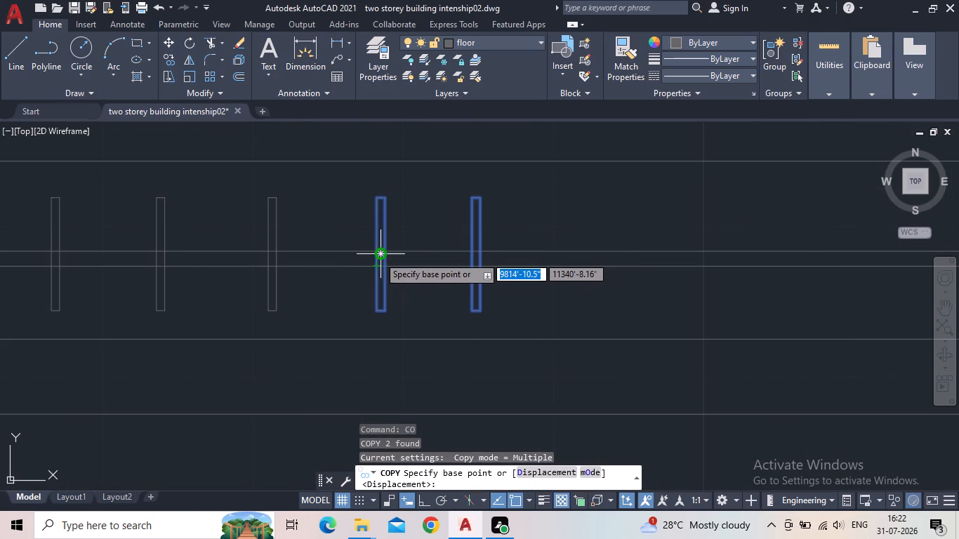
pyautogui.click(378, 256)
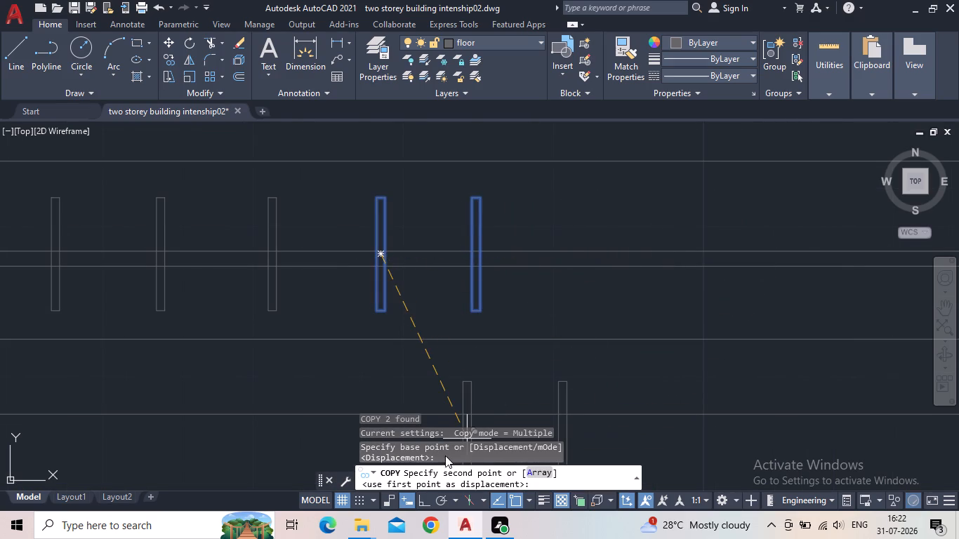
pyautogui.click(421, 500)
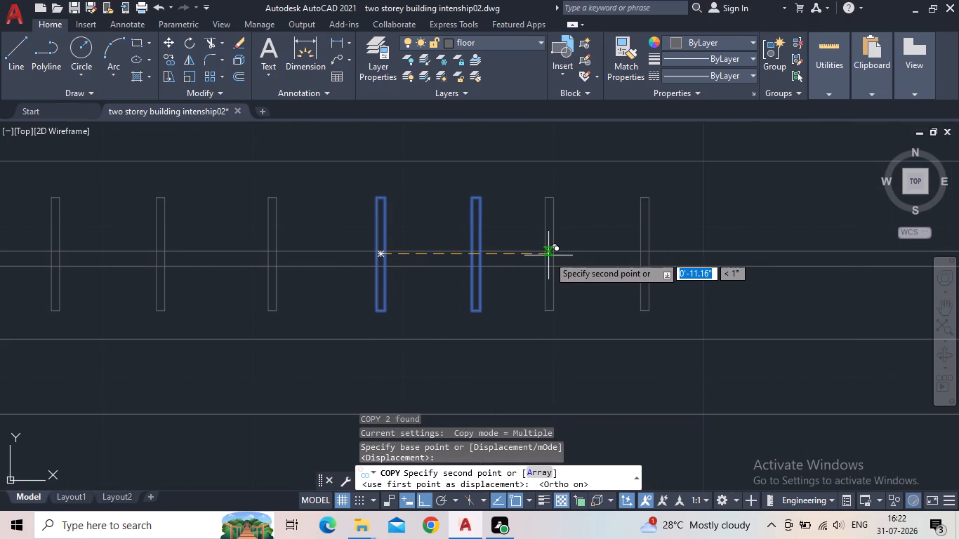
pyautogui.click(552, 253)
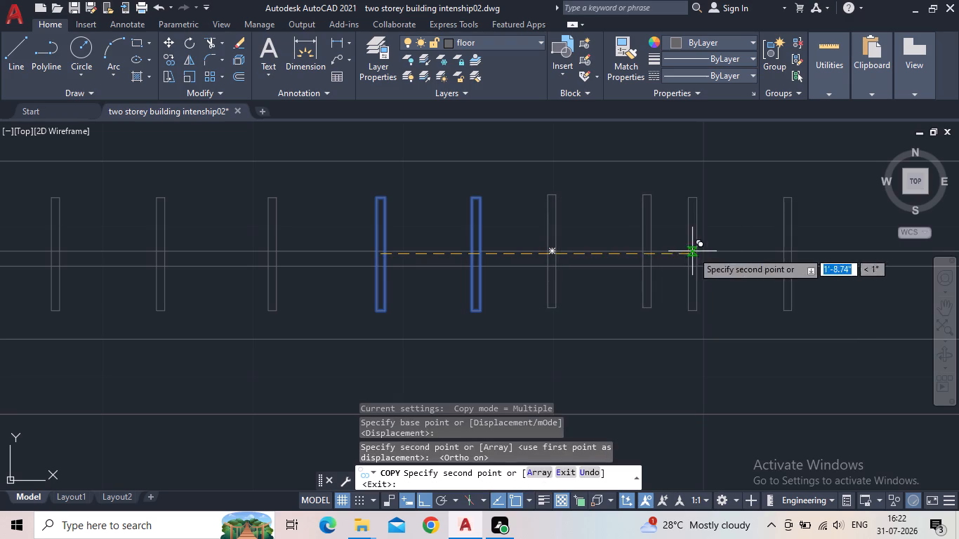
pyautogui.moveTo(692, 251); pyautogui.dragTo(570, 249, button='middle')
pyautogui.scroll(-3, 562, 249)
pyautogui.scroll(1, 602, 252)
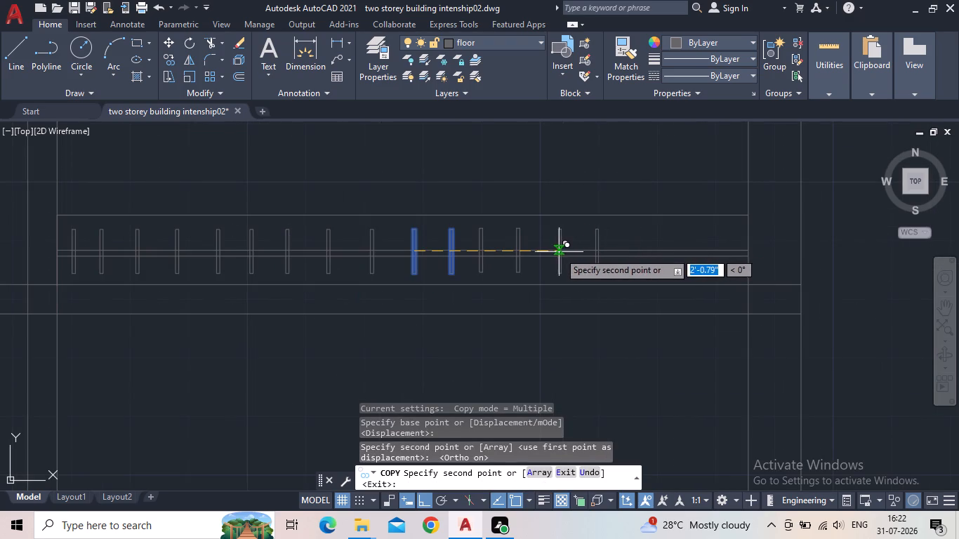
pyautogui.click(550, 253)
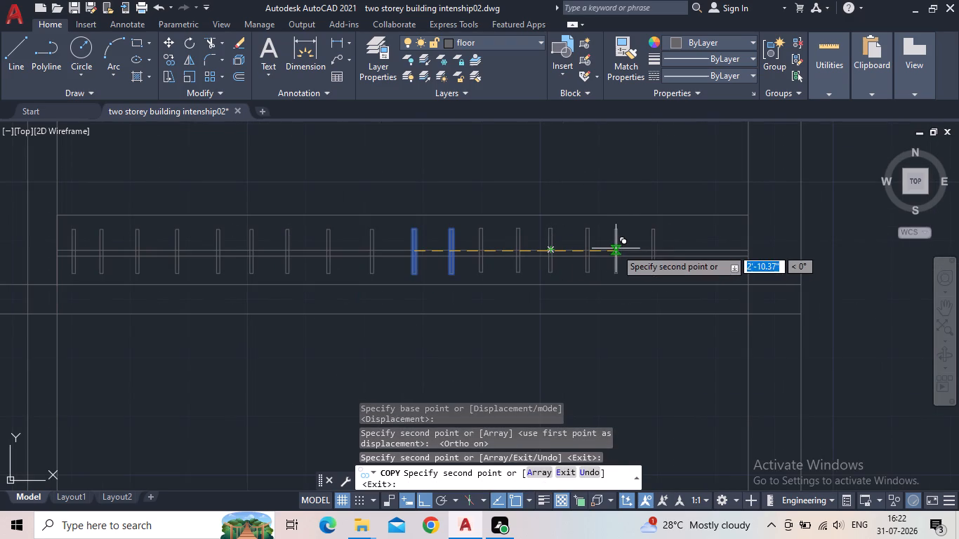
pyautogui.click(625, 250)
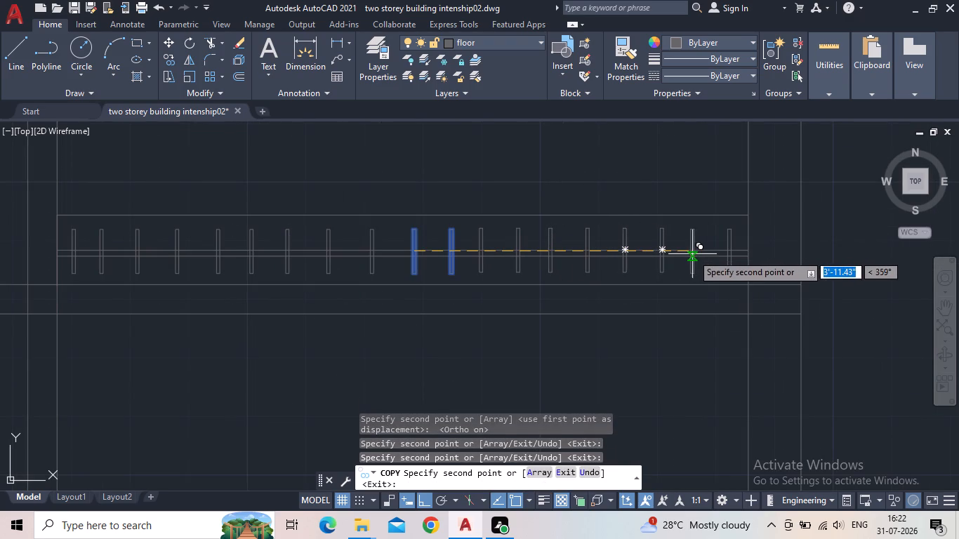
pyautogui.click(692, 254)
pyautogui.press('Escape')
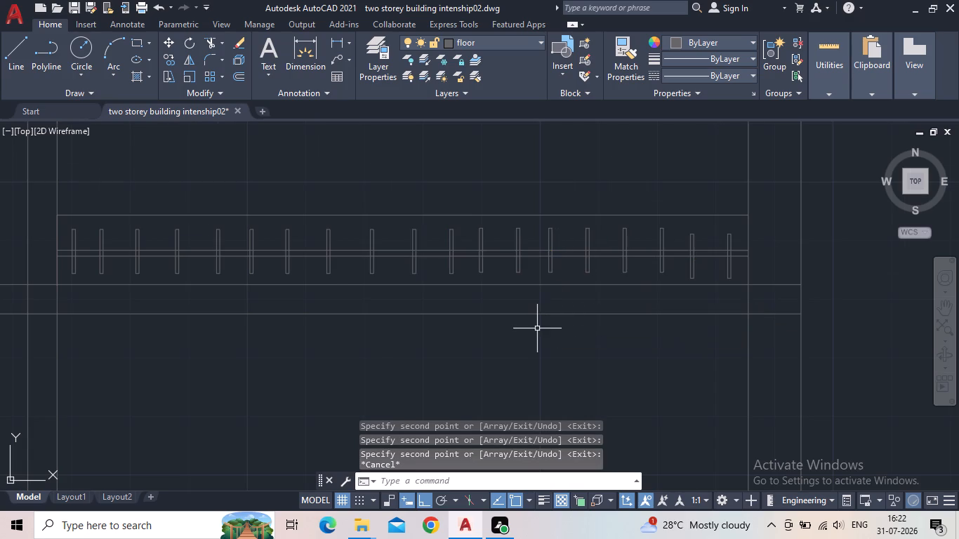
# Examine the full-width wardrobe and the surrounding rooms of the second plan.
pyautogui.scroll(-1, 536, 330)
pyautogui.moveTo(522, 330); pyautogui.dragTo(592, 306, button='middle')
pyautogui.scroll(-2, 582, 310)
pyautogui.moveTo(498, 357); pyautogui.dragTo(445, 301, button='middle')
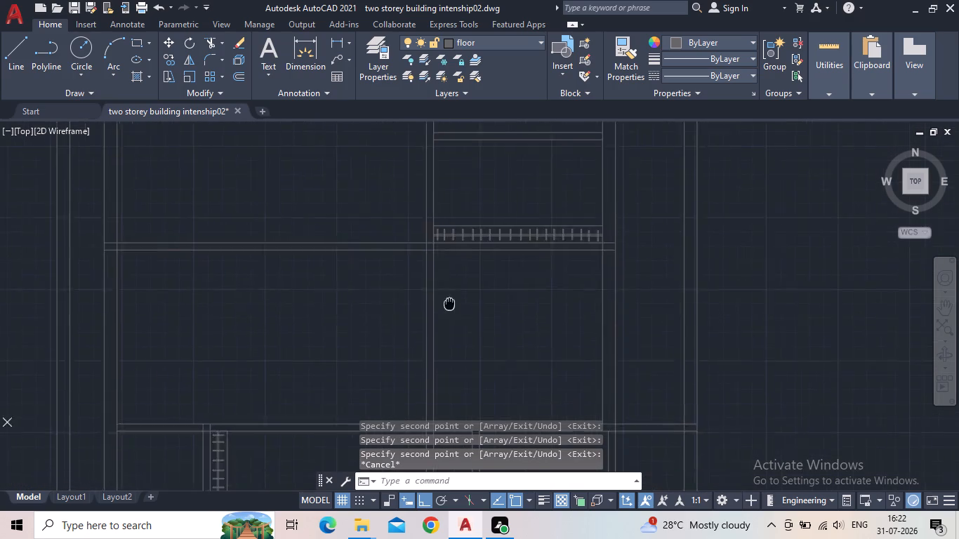
pyautogui.moveTo(445, 301); pyautogui.dragTo(423, 288, button='middle')
pyautogui.scroll(2, 418, 284)
pyautogui.moveTo(572, 197); pyautogui.dragTo(534, 340, button='middle')
pyautogui.scroll(-2, 477, 302)
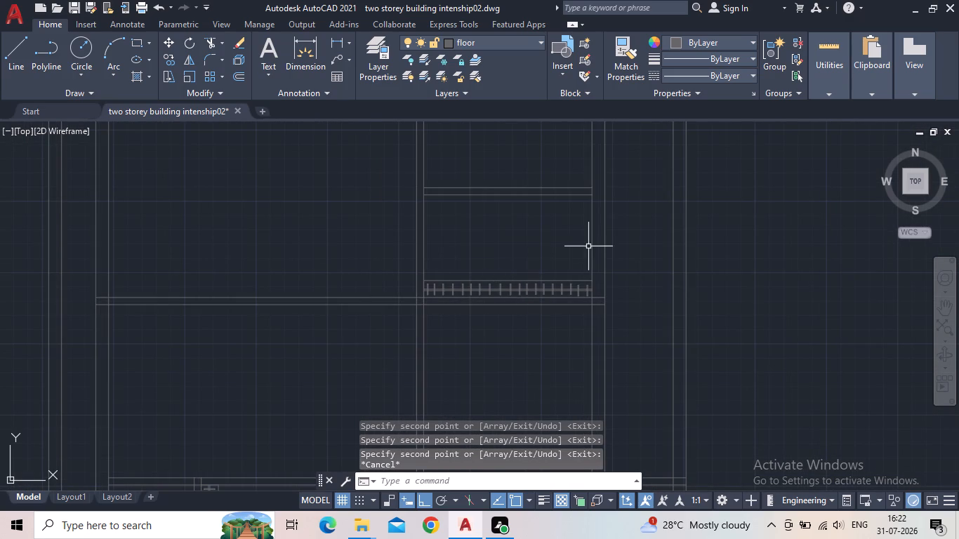
pyautogui.scroll(-3, 474, 291)
pyautogui.scroll(2, 493, 324)
pyautogui.moveTo(482, 318); pyautogui.dragTo(491, 274, button='middle')
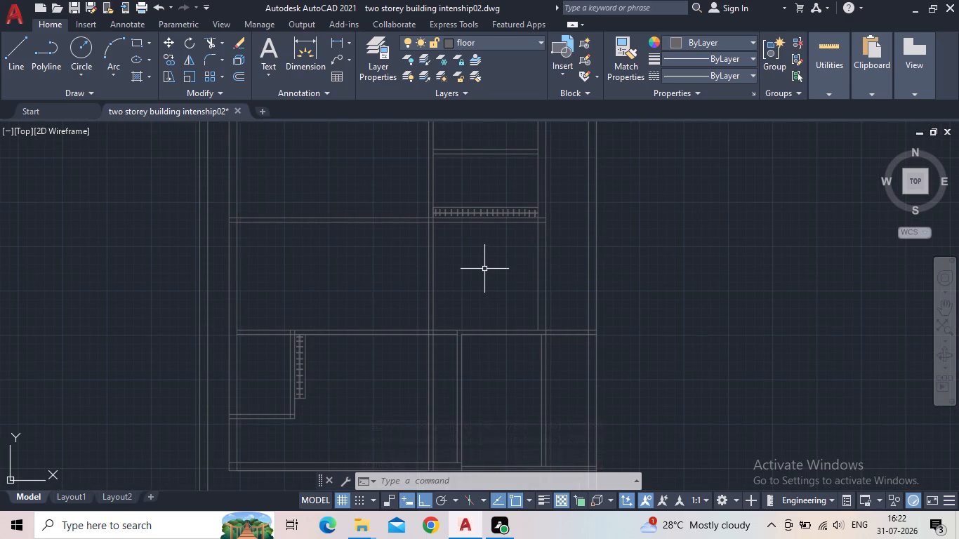
pyautogui.moveTo(465, 238); pyautogui.dragTo(462, 317, button='middle')
pyautogui.scroll(1, 465, 238)
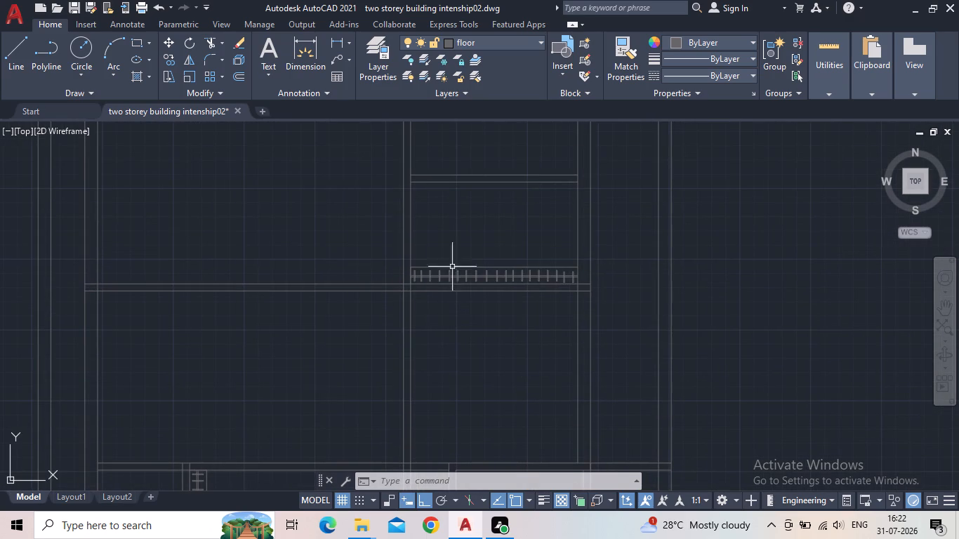
pyautogui.moveTo(460, 215); pyautogui.dragTo(456, 267, button='middle')
pyautogui.scroll(1, 496, 312)
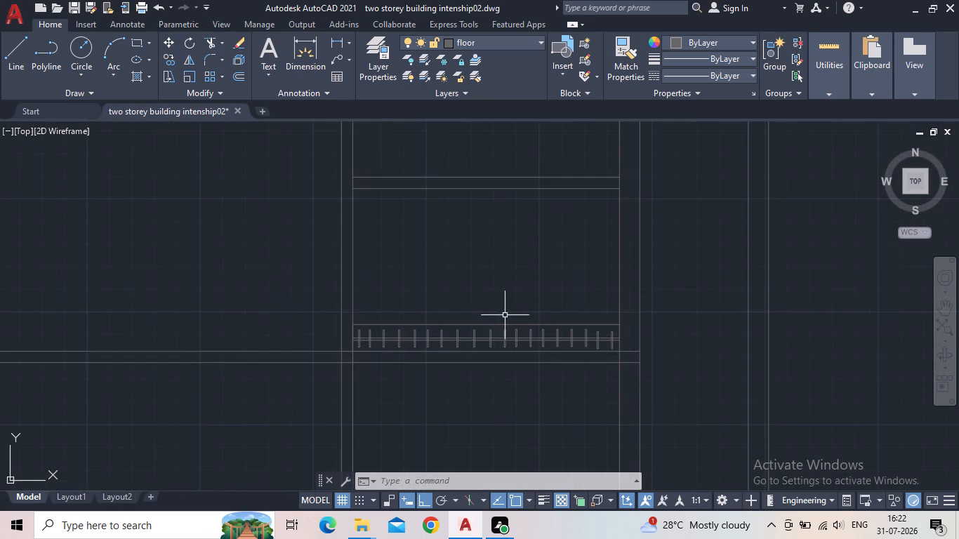
# Undo the added hanger copies and the extensions of the wardrobe's rod and outline lines.
pyautogui.moveTo(506, 310); pyautogui.dragTo(495, 227, button='middle')
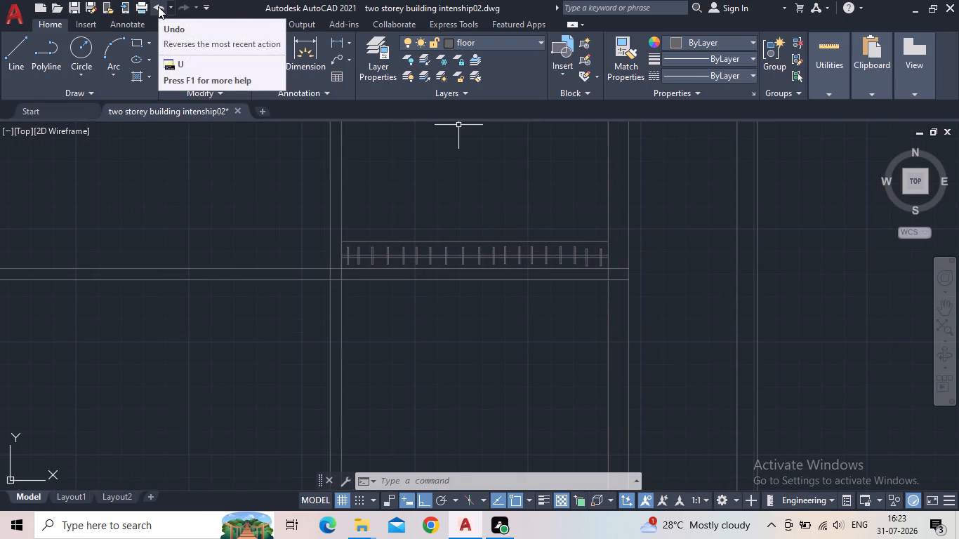
pyautogui.click(158, 6)
pyautogui.click(158, 6)
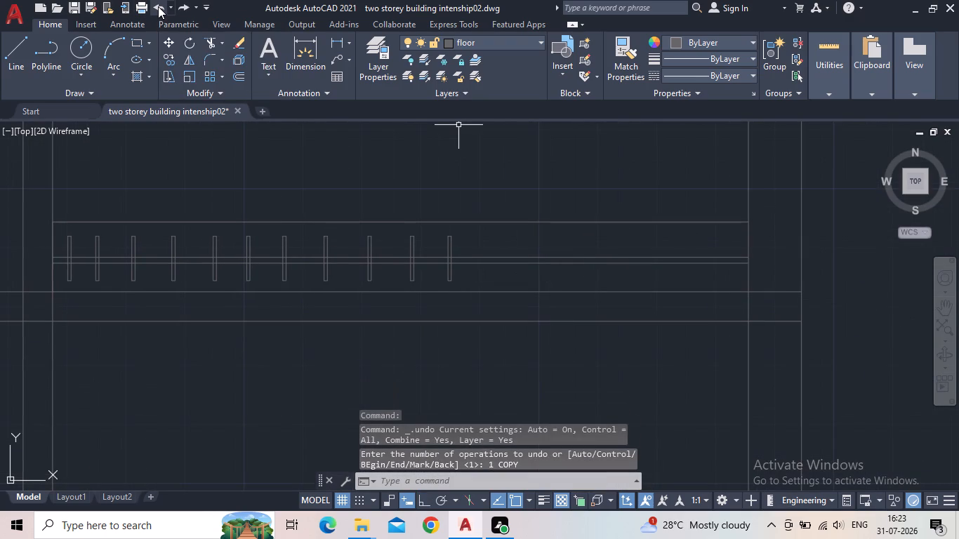
pyautogui.click(158, 6)
pyautogui.click(158, 6)
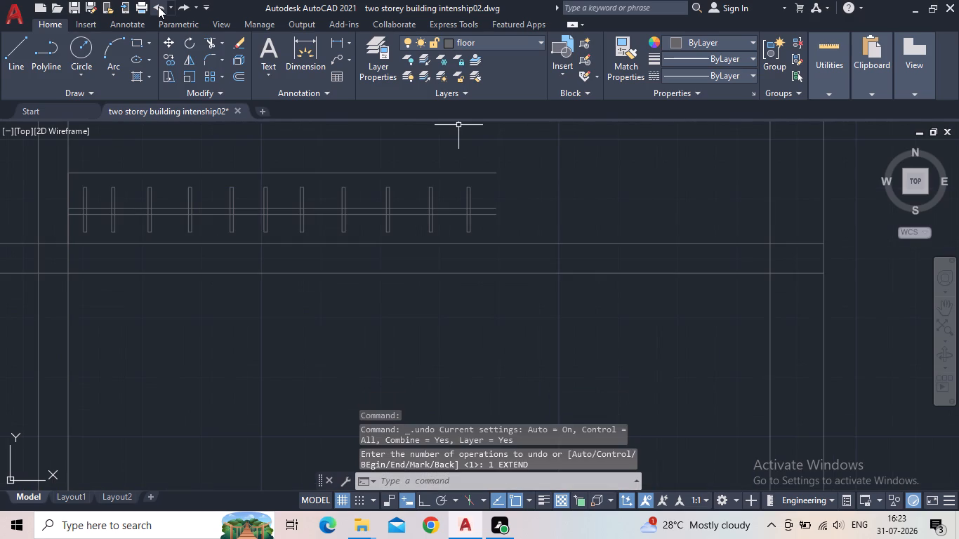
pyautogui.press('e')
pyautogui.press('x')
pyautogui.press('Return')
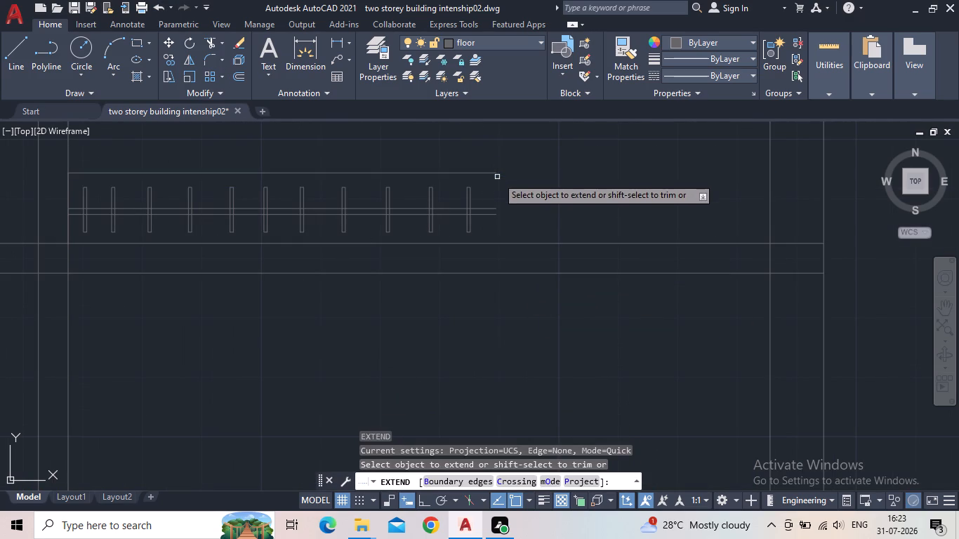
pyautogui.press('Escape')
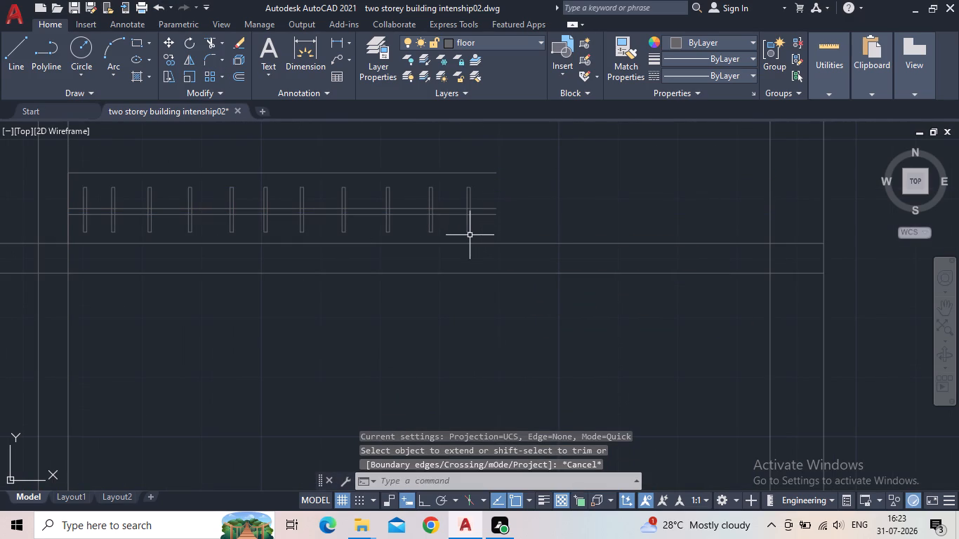
# Draw a line closing the wardrobe's right end, from its upper outline edge down to the wall.
pyautogui.press('l')
pyautogui.press('space')
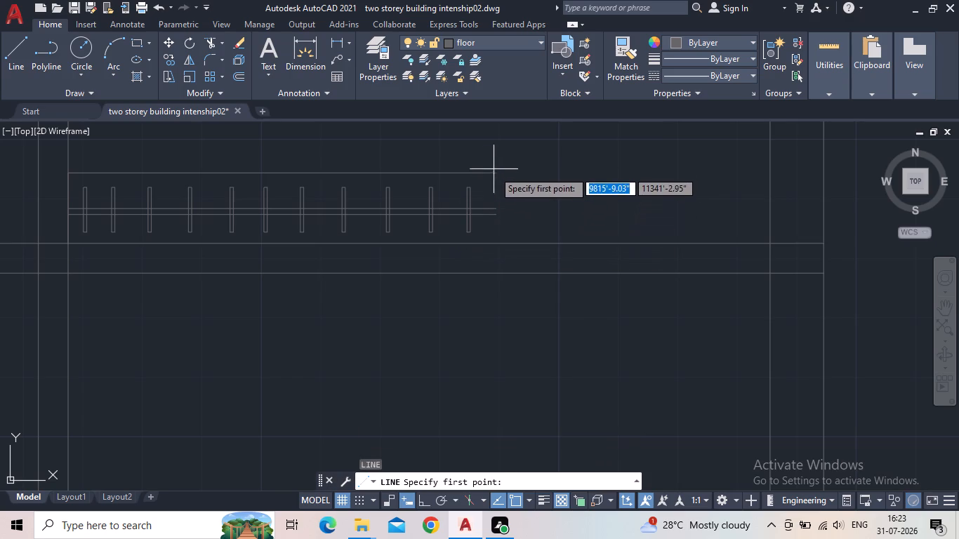
pyautogui.click(495, 175)
pyautogui.click(497, 244)
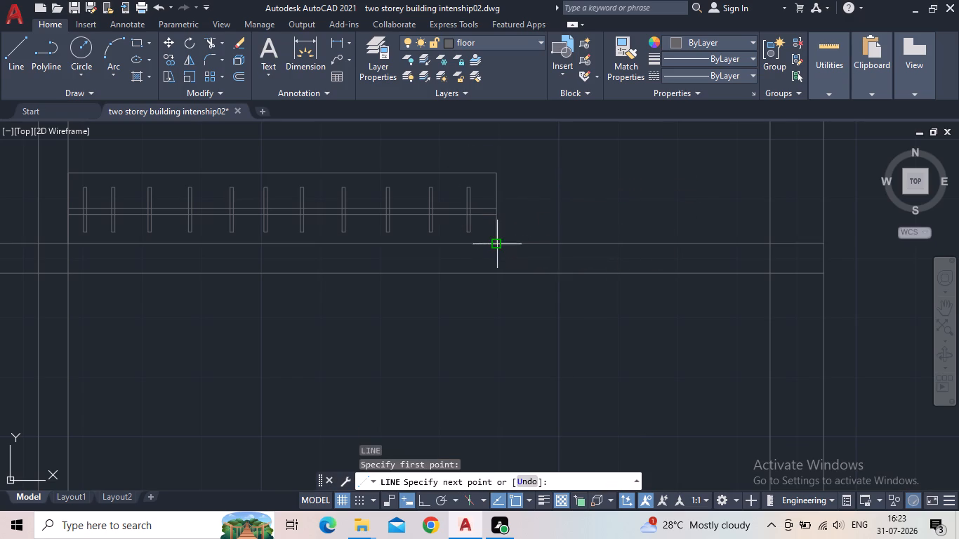
pyautogui.press('Escape')
# Examine the closed wardrobe and its fit within the upper-right room of the second plan.
pyautogui.scroll(-2, 517, 222)
pyautogui.moveTo(387, 180); pyautogui.dragTo(388, 206, button='middle')
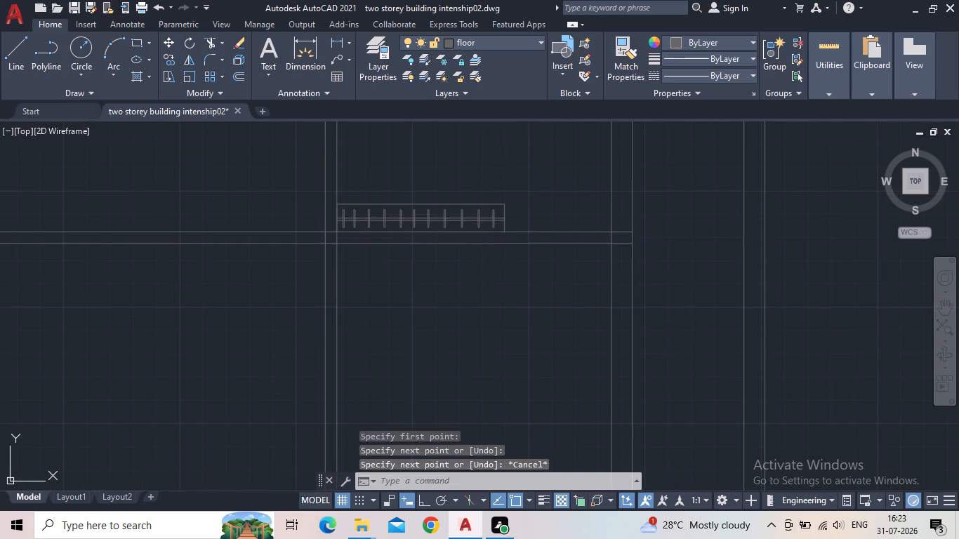
pyautogui.moveTo(388, 206); pyautogui.dragTo(399, 302, button='middle')
pyautogui.scroll(-2, 399, 302)
pyautogui.moveTo(432, 280); pyautogui.dragTo(413, 272, button='middle')
pyautogui.scroll(2, 416, 277)
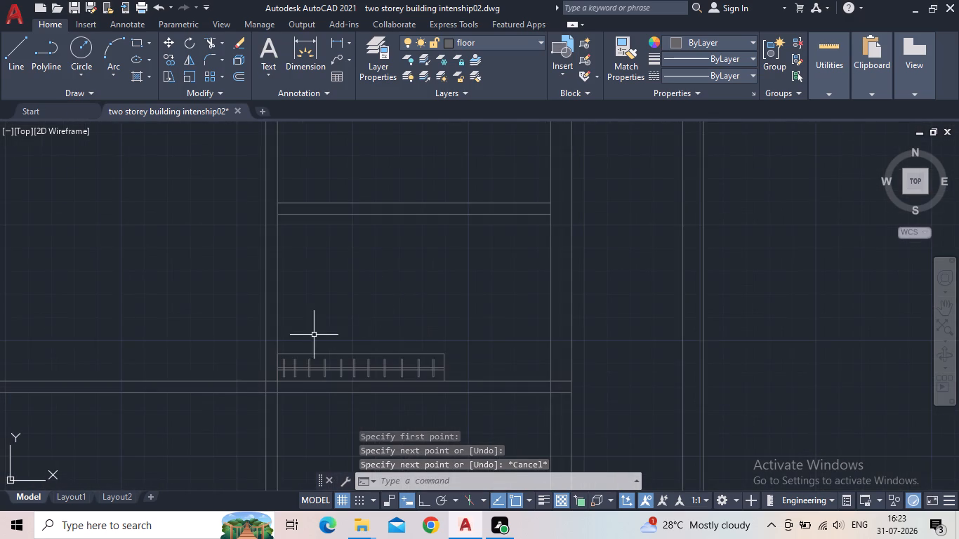
pyautogui.scroll(1, 314, 335)
pyautogui.moveTo(323, 332); pyautogui.dragTo(324, 267, button='middle')
pyautogui.moveTo(484, 255); pyautogui.dragTo(491, 251, button='middle')
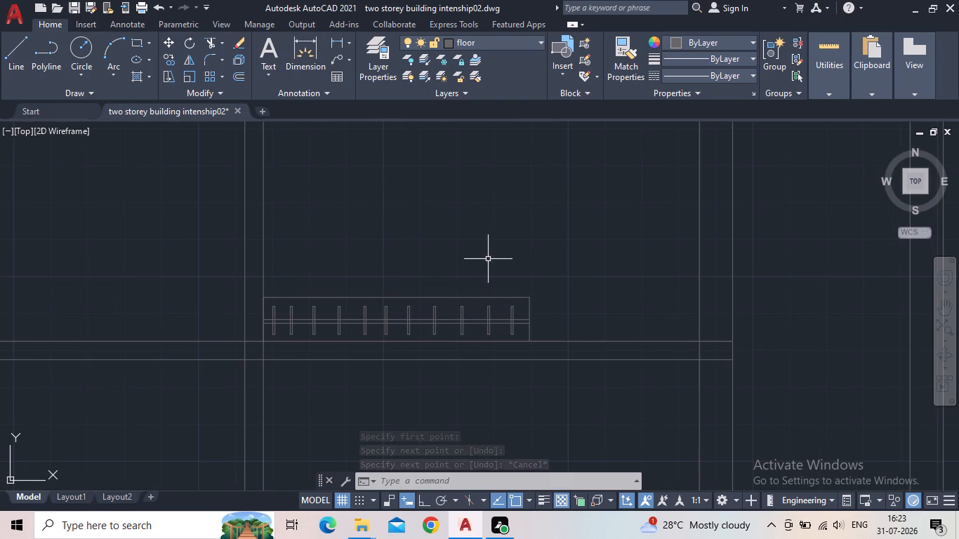
# Save the drawing.
pyautogui.click(78, 11)
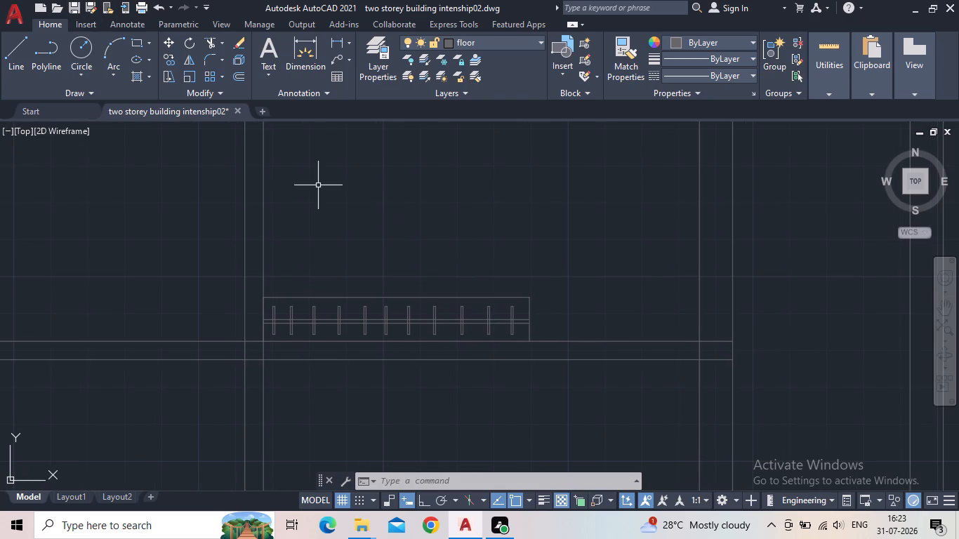
# Examine the second plan's room layout, especially the middle-left room above the lower wardrobe.
pyautogui.moveTo(396, 238); pyautogui.dragTo(395, 295, button='middle')
pyautogui.scroll(-4, 395, 295)
pyautogui.moveTo(395, 227); pyautogui.dragTo(388, 269, button='middle')
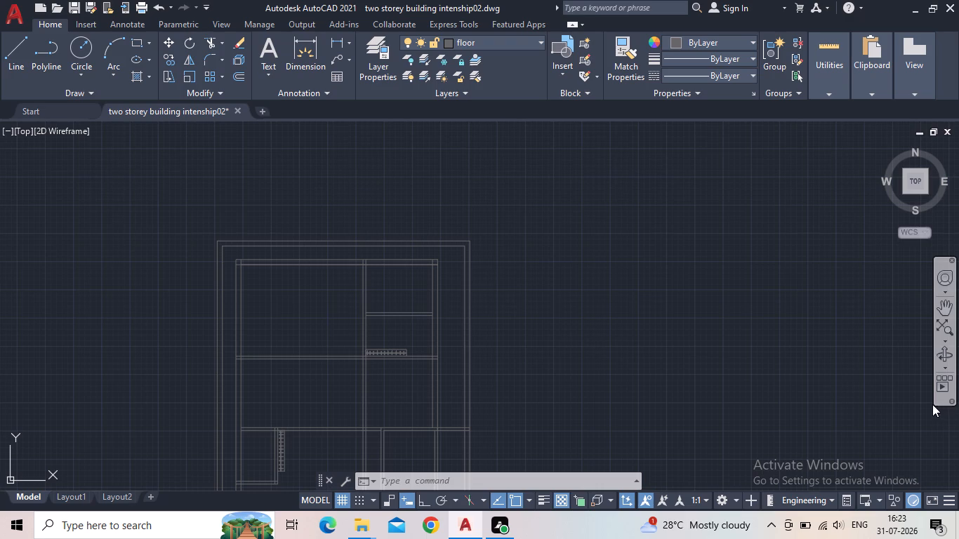
pyautogui.moveTo(634, 364); pyautogui.dragTo(655, 198, button='middle')
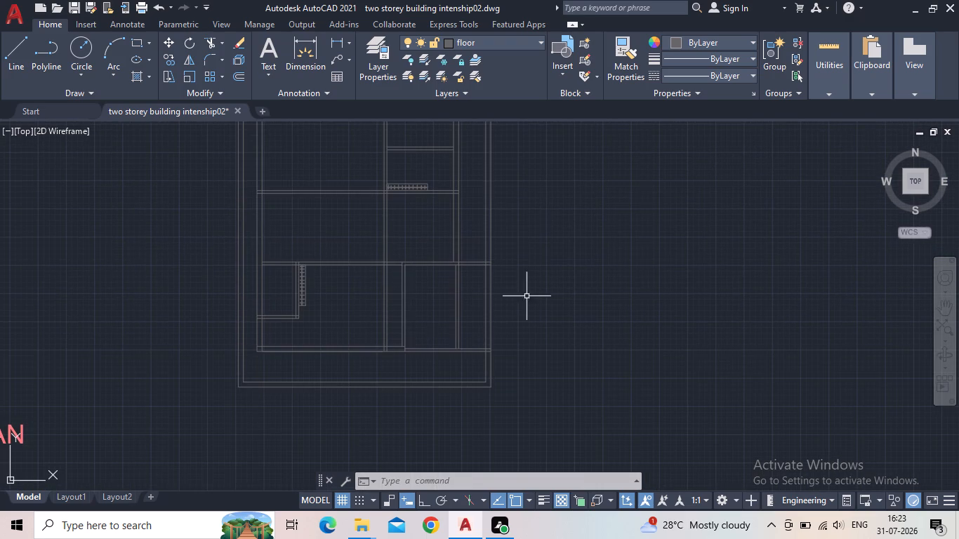
pyautogui.scroll(1, 310, 371)
pyautogui.moveTo(296, 331); pyautogui.dragTo(258, 423, button='middle')
pyautogui.scroll(-1, 258, 423)
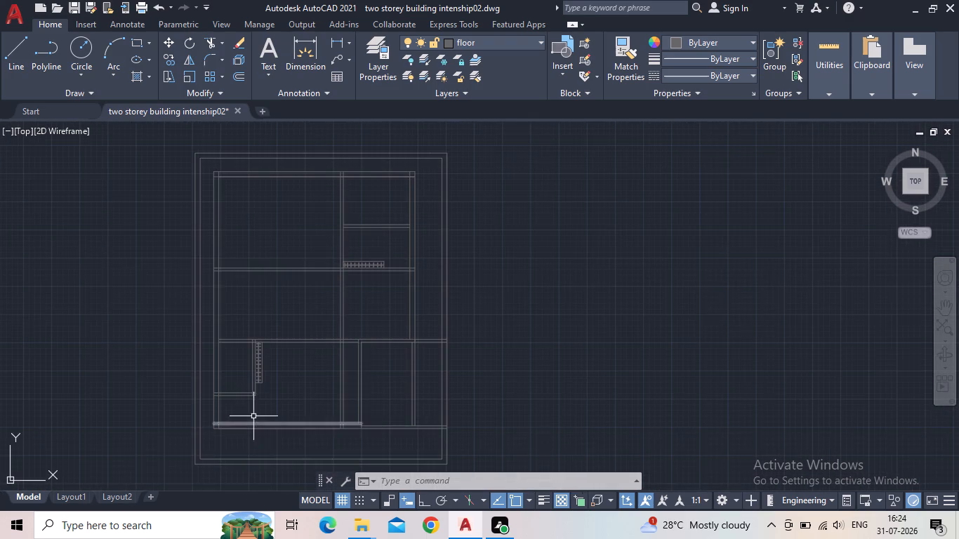
pyautogui.moveTo(303, 429); pyautogui.dragTo(312, 397, button='middle')
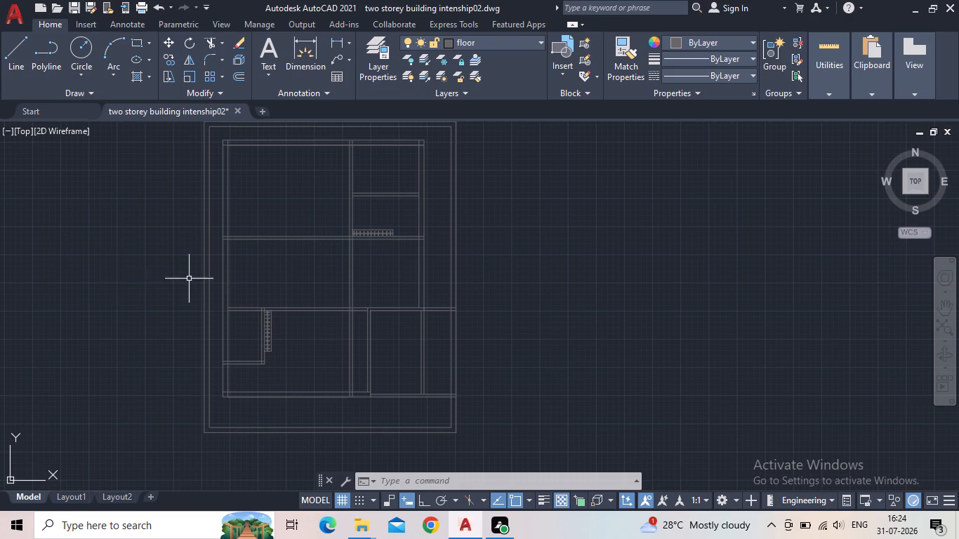
pyautogui.scroll(3, 323, 281)
pyautogui.moveTo(206, 273); pyautogui.dragTo(378, 279, button='middle')
pyautogui.scroll(-2, 378, 279)
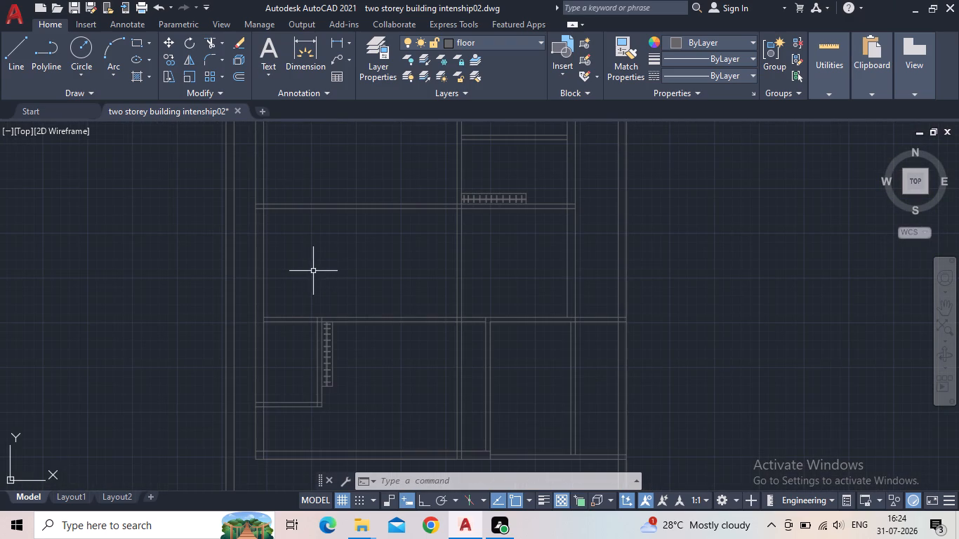
pyautogui.moveTo(308, 274); pyautogui.dragTo(236, 262, button='middle')
pyautogui.scroll(1, 232, 280)
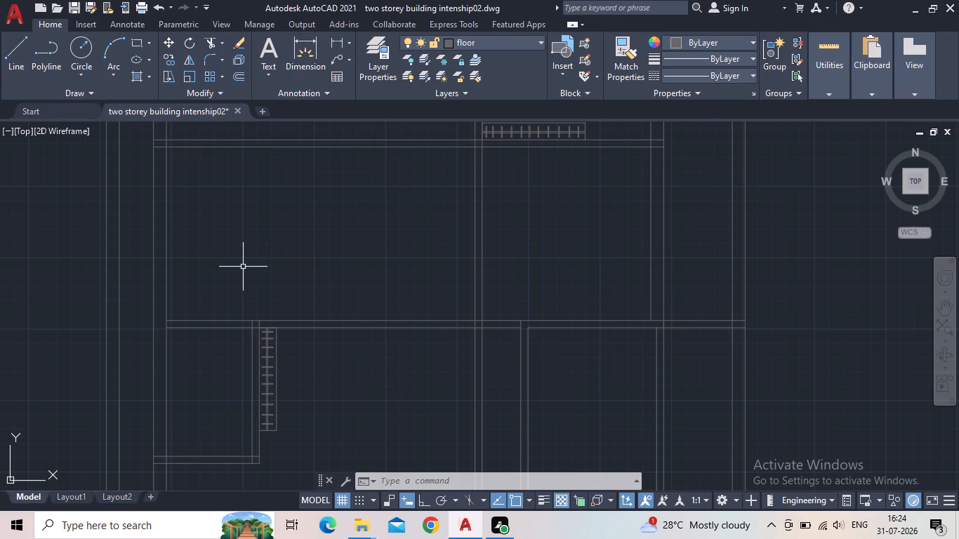
pyautogui.moveTo(251, 255); pyautogui.dragTo(294, 240, button='middle')
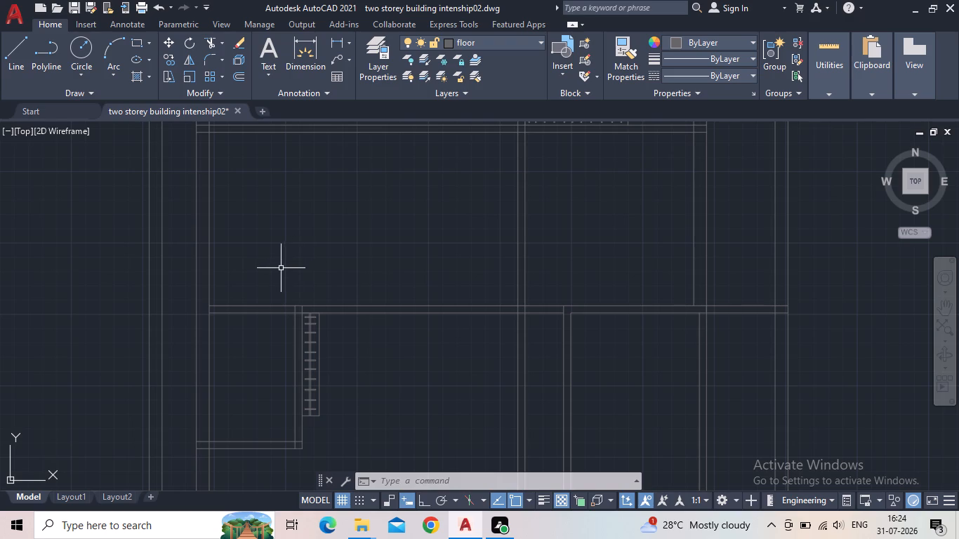
# With Ortho on, draw a vertical line about 10 ft long across the middle-left room, from its lower wall to its upper wall.
pyautogui.click(17, 54)
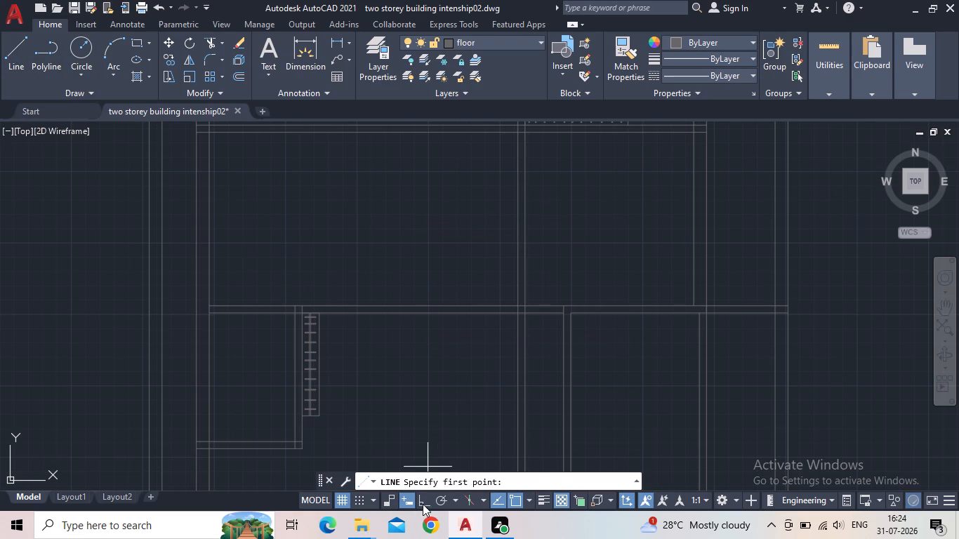
pyautogui.click(423, 504)
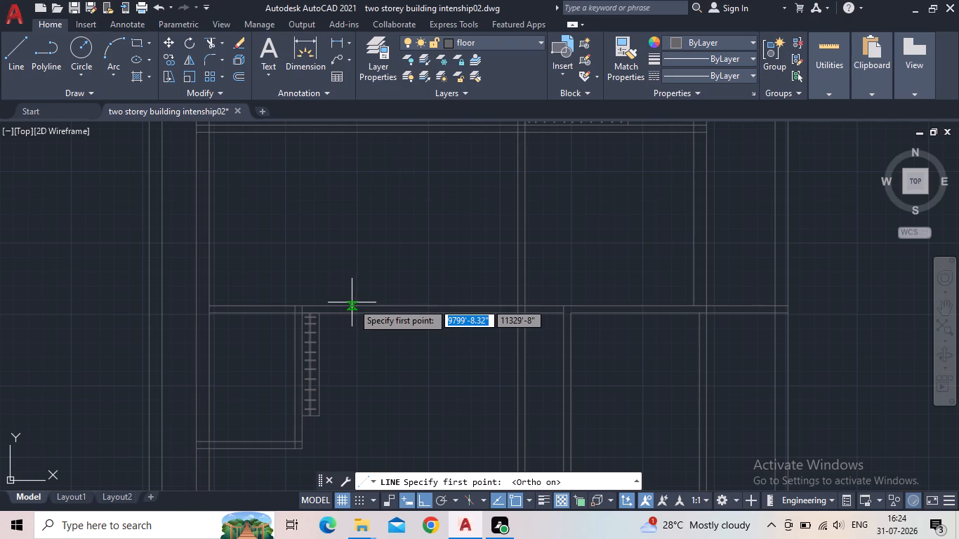
pyautogui.click(353, 305)
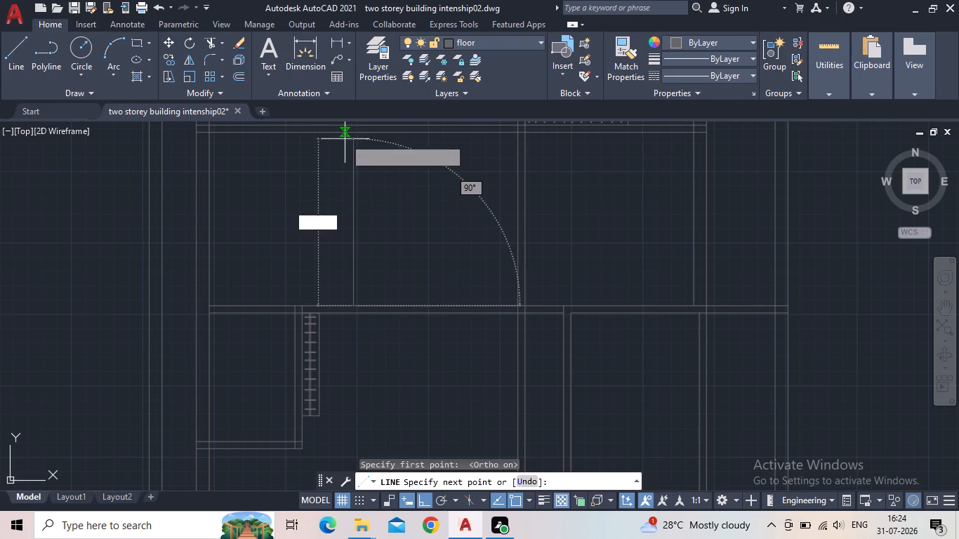
pyautogui.click(349, 135)
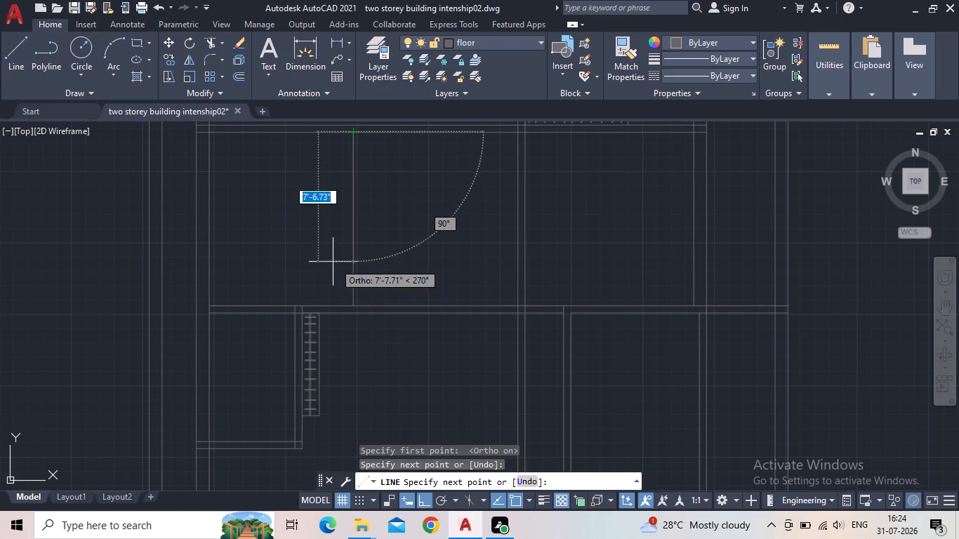
pyautogui.press('Escape')
# Make stair the current layer.
pyautogui.click(369, 62)
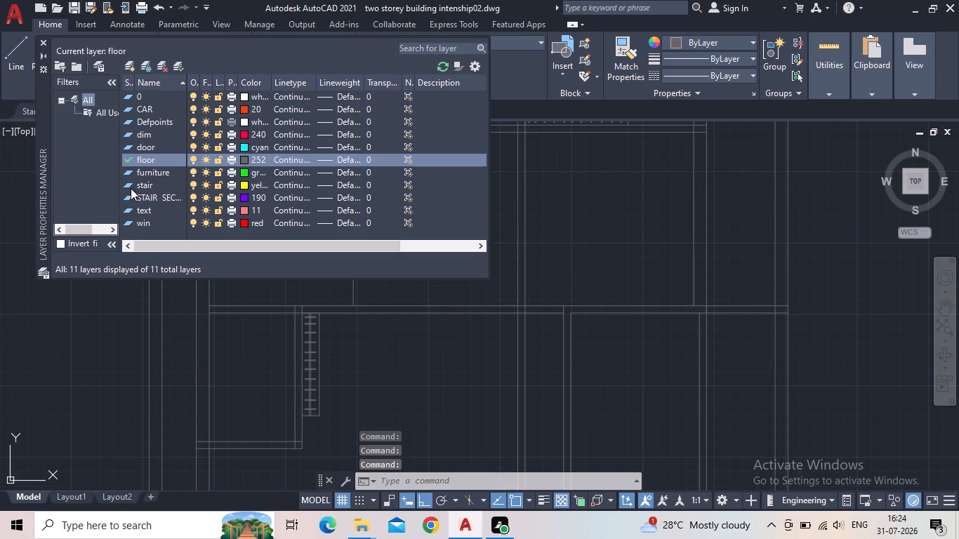
pyautogui.doubleClick(128, 184)
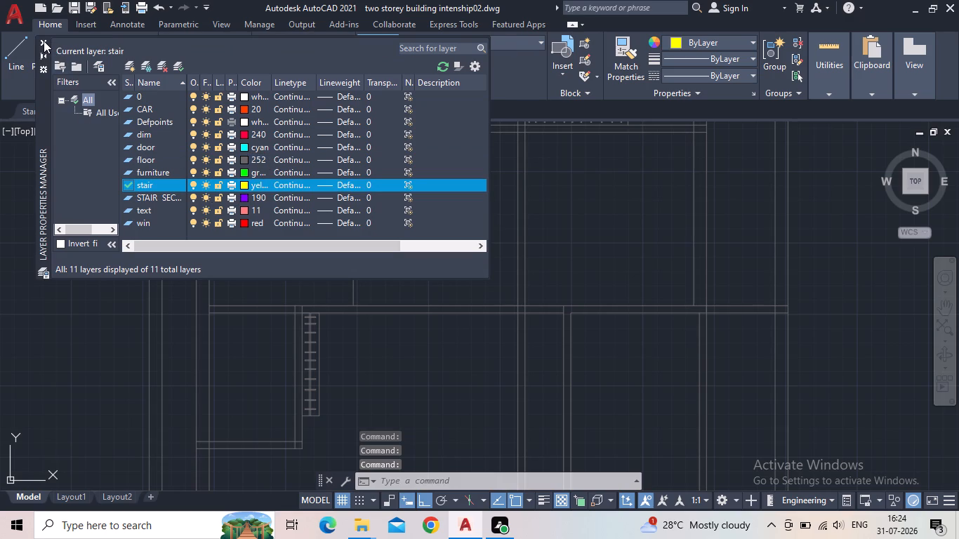
pyautogui.click(44, 41)
# Move the new vertical line in the middle-left room to the stair layer, keeping that layer's colour yellow.
pyautogui.moveTo(404, 252); pyautogui.dragTo(369, 244)
pyautogui.click(325, 237)
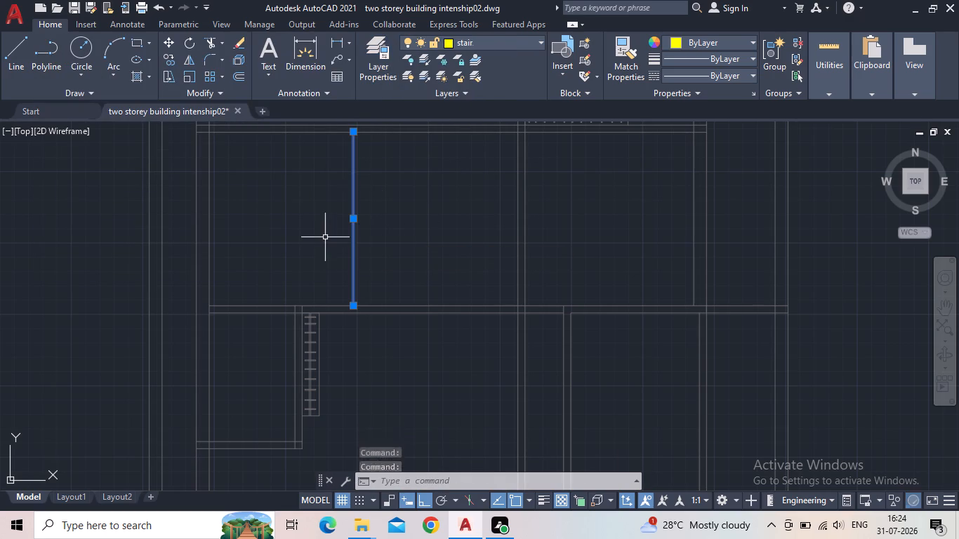
pyautogui.click(498, 40)
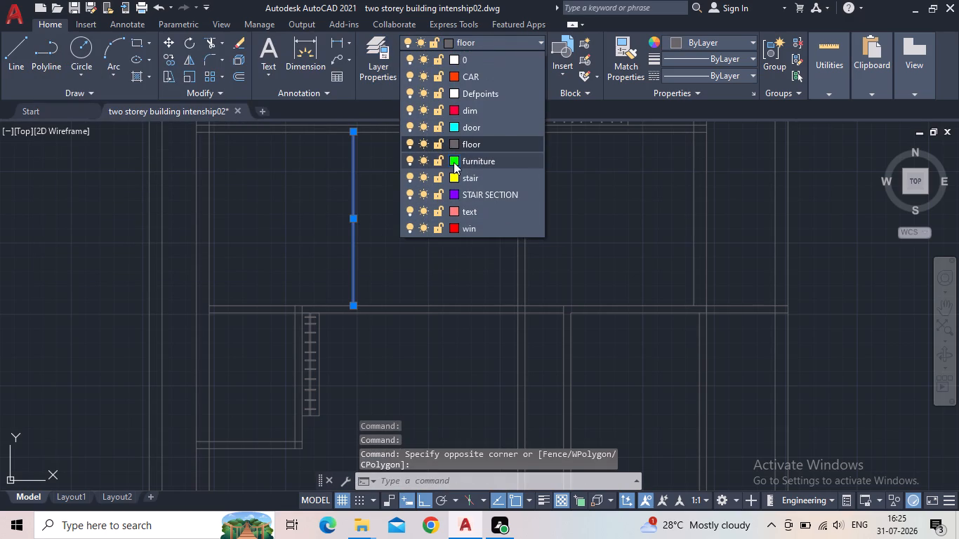
pyautogui.click(454, 174)
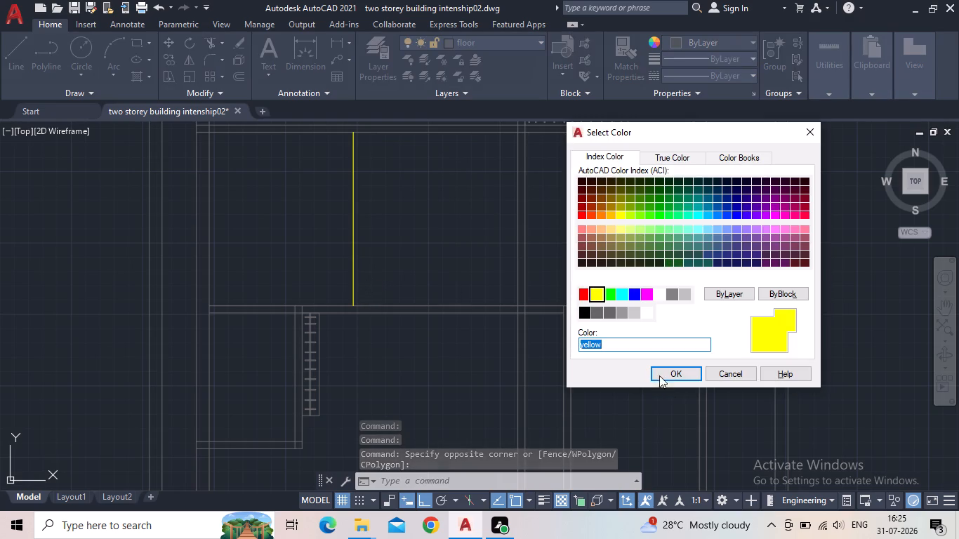
pyautogui.click(659, 373)
pyautogui.press('Escape')
pyautogui.click(408, 269)
pyautogui.scroll(-1, 411, 269)
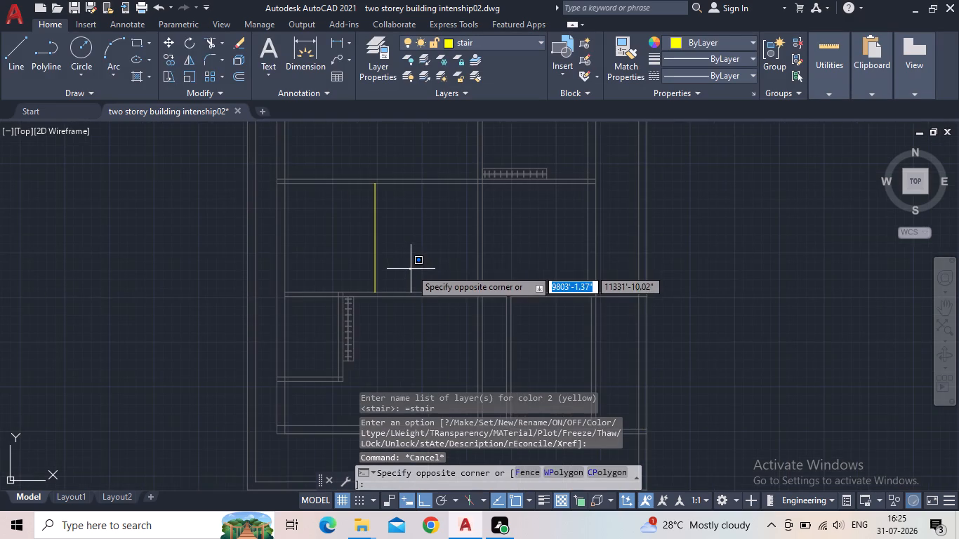
pyautogui.click(415, 267)
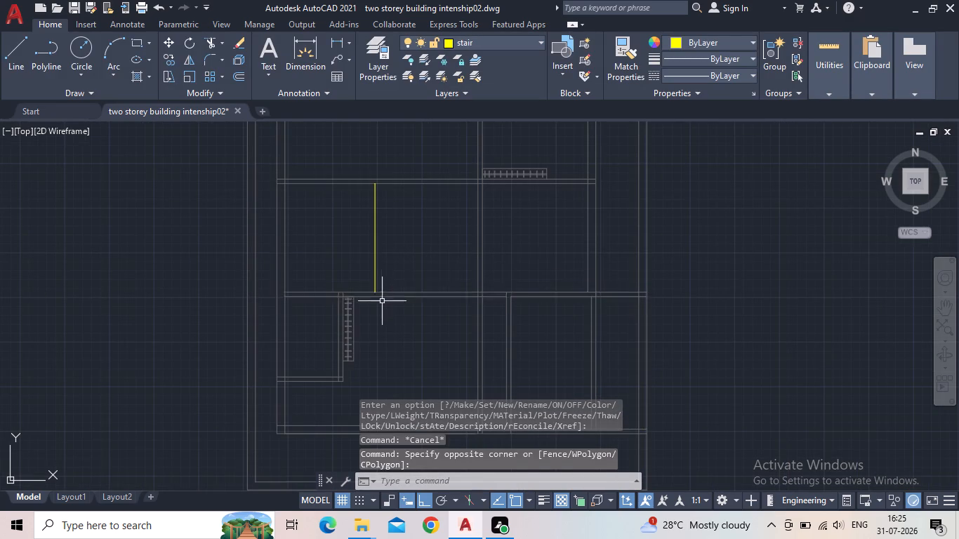
# Draw lines along the room's lower, left and upper walls to complete a stair rectangle about 8'-5" by 10'-1.5".
pyautogui.scroll(2, 382, 307)
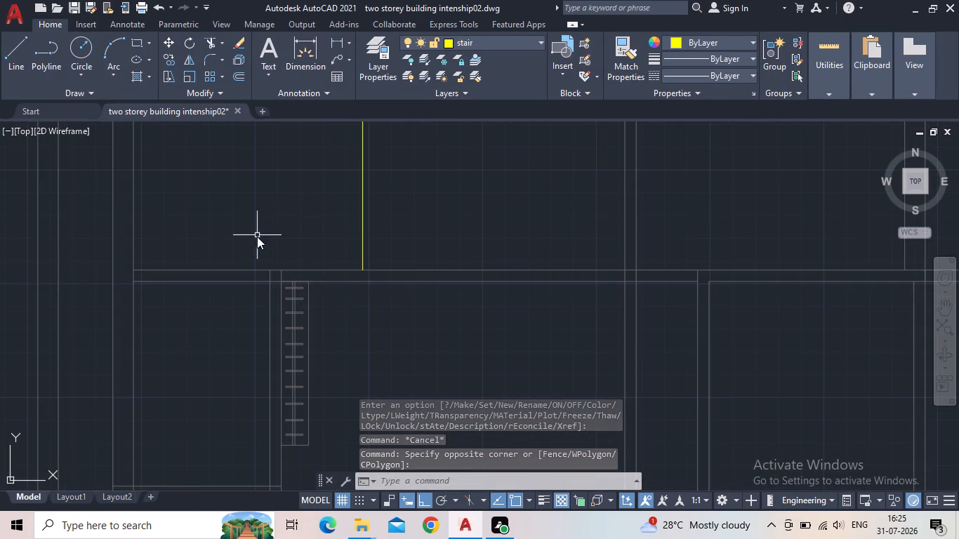
pyautogui.click(18, 53)
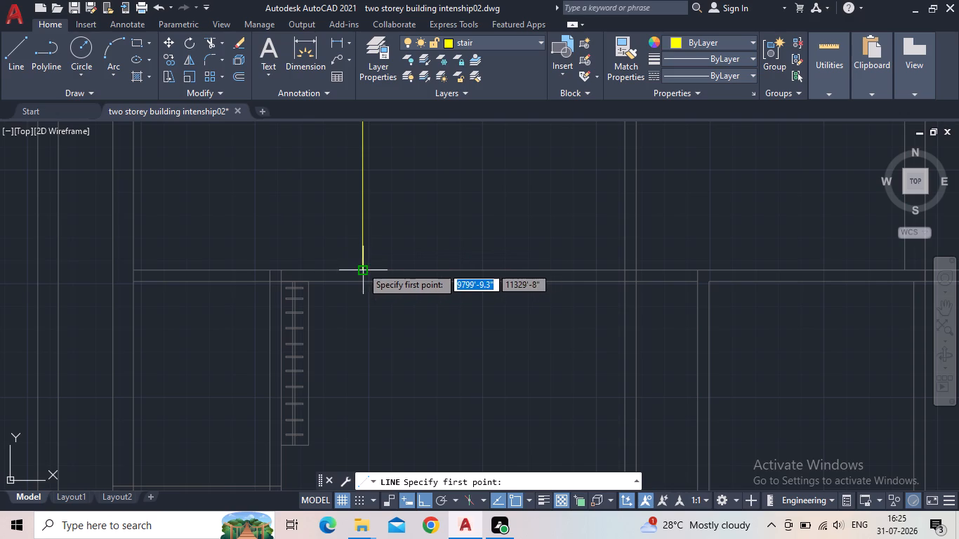
pyautogui.click(362, 267)
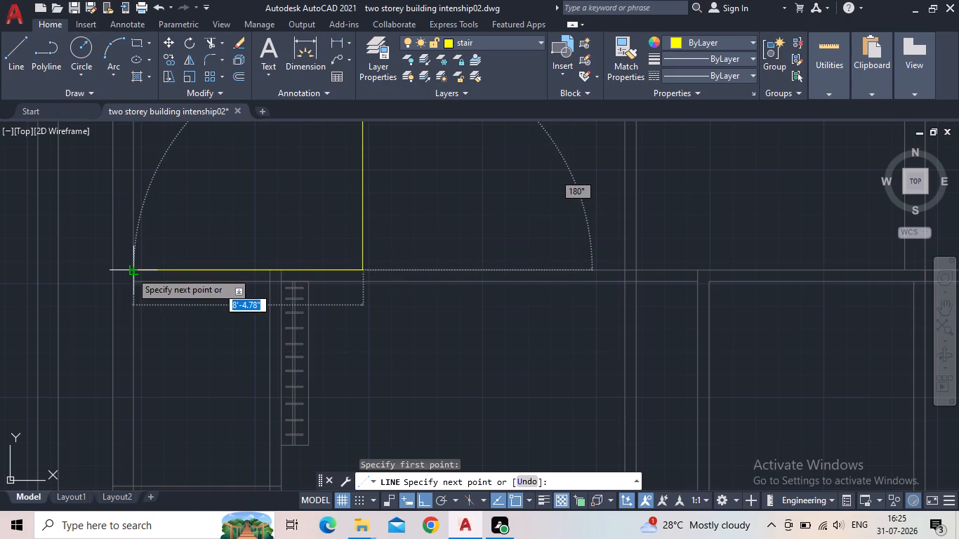
pyautogui.click(131, 272)
pyautogui.moveTo(137, 214); pyautogui.dragTo(251, 305, button='middle')
pyautogui.scroll(-1, 251, 305)
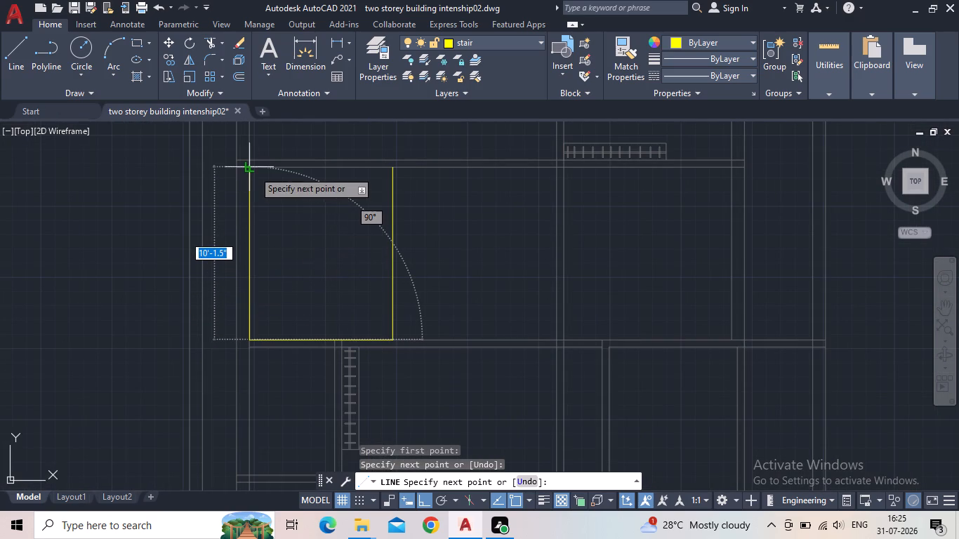
pyautogui.click(250, 170)
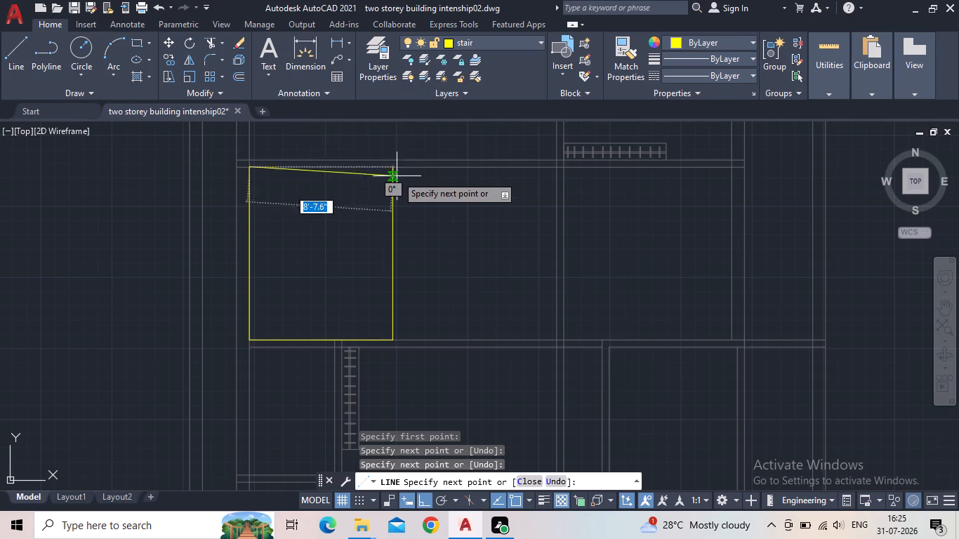
pyautogui.moveTo(395, 169); pyautogui.dragTo(408, 172)
pyautogui.press('Escape')
# Offset the stair rectangle's upper, lower and left edges 3' inward.
pyautogui.moveTo(396, 234); pyautogui.dragTo(382, 234, button='middle')
pyautogui.scroll(-1, 381, 234)
pyautogui.scroll(2, 373, 249)
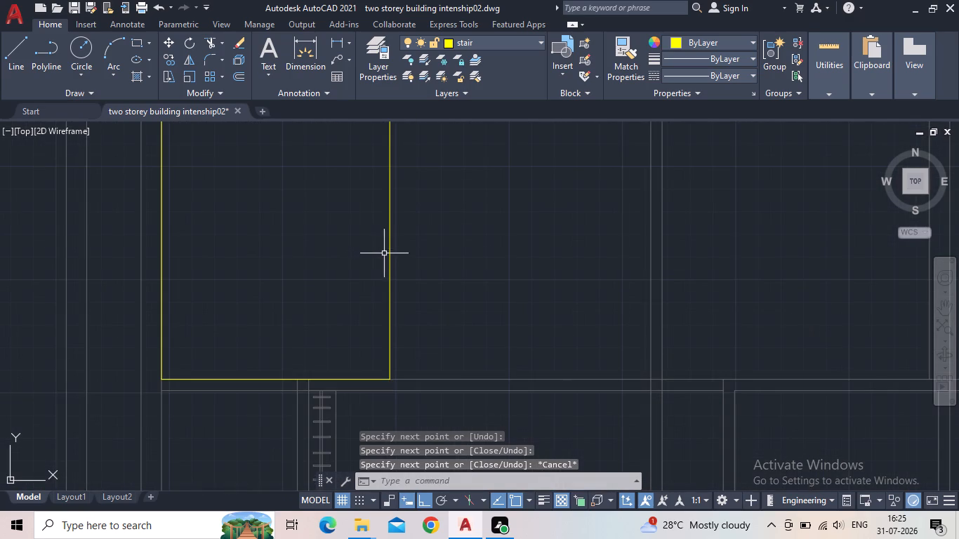
pyautogui.scroll(-1, 384, 254)
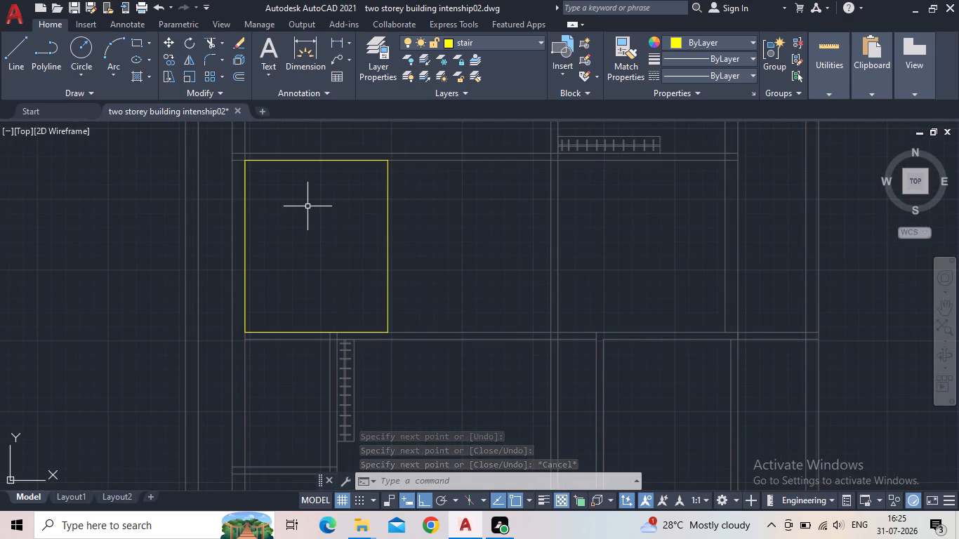
pyautogui.press('o')
pyautogui.press('Return')
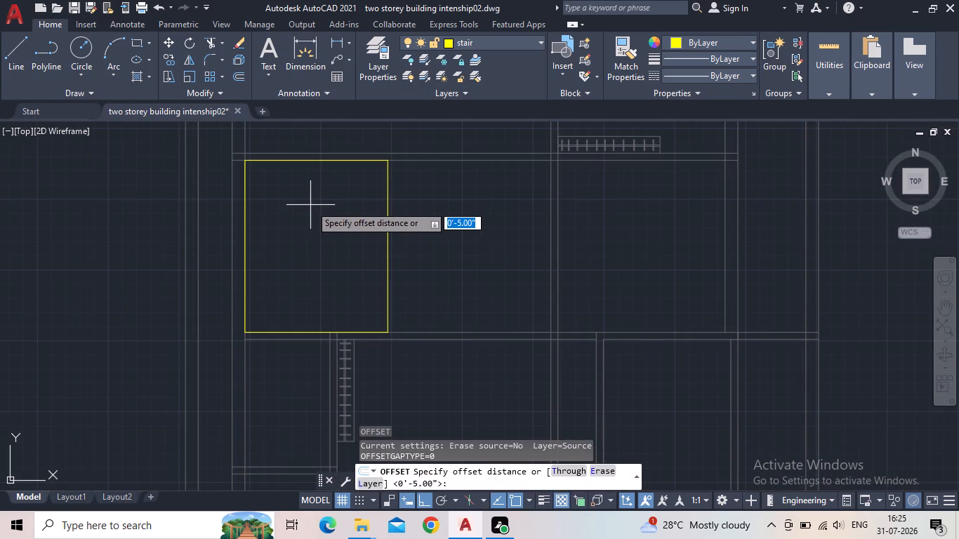
pyautogui.press('3')
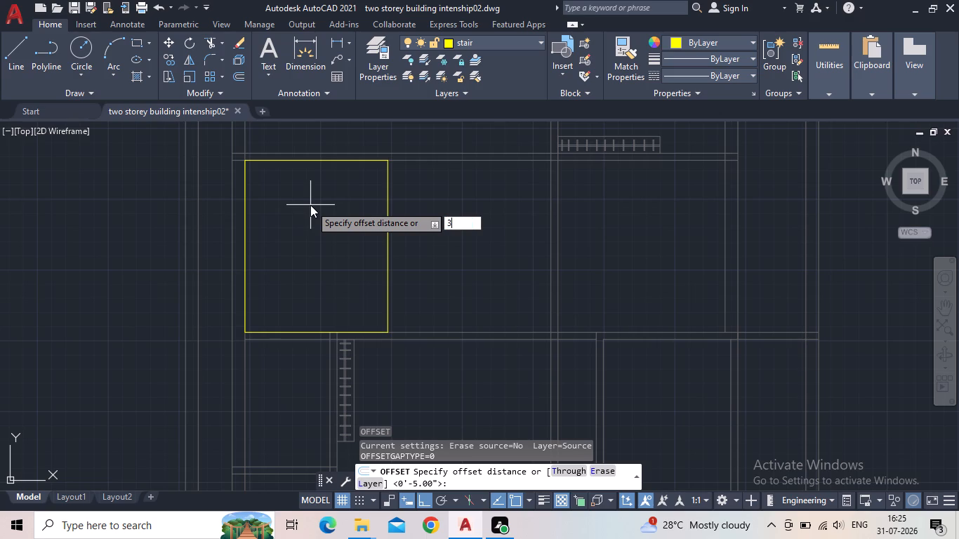
pyautogui.press(';')
pyautogui.press('BackSpace')
pyautogui.press("'")
pyautogui.press('Return')
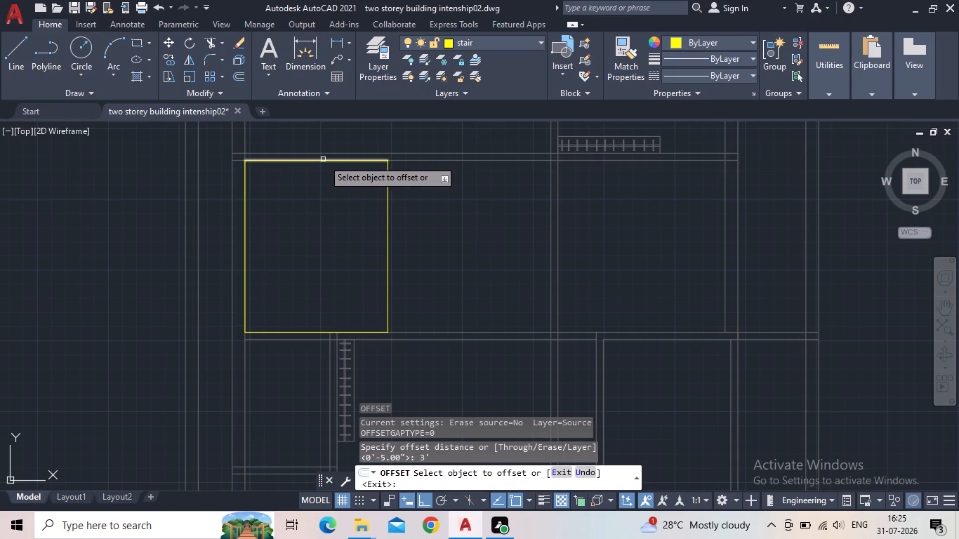
pyautogui.click(322, 159)
pyautogui.click(322, 208)
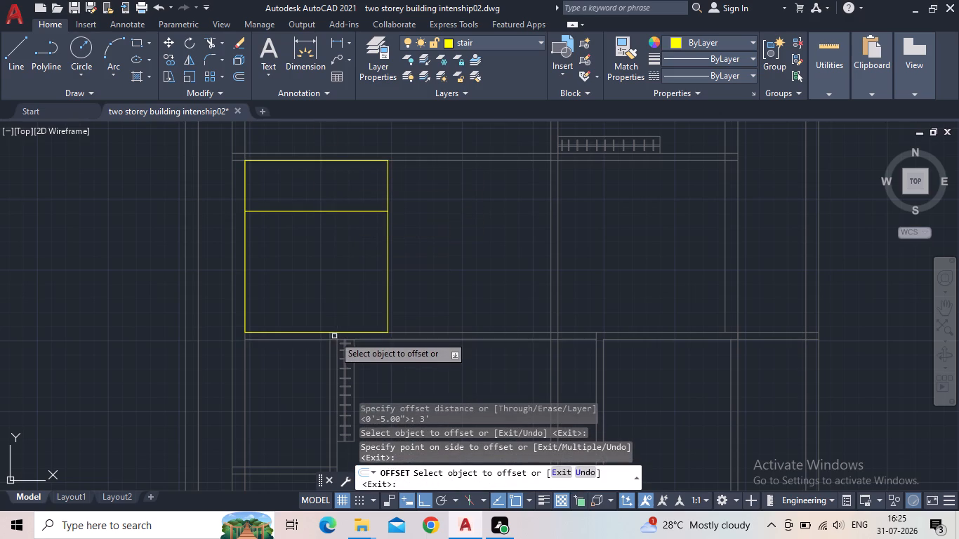
pyautogui.click(318, 332)
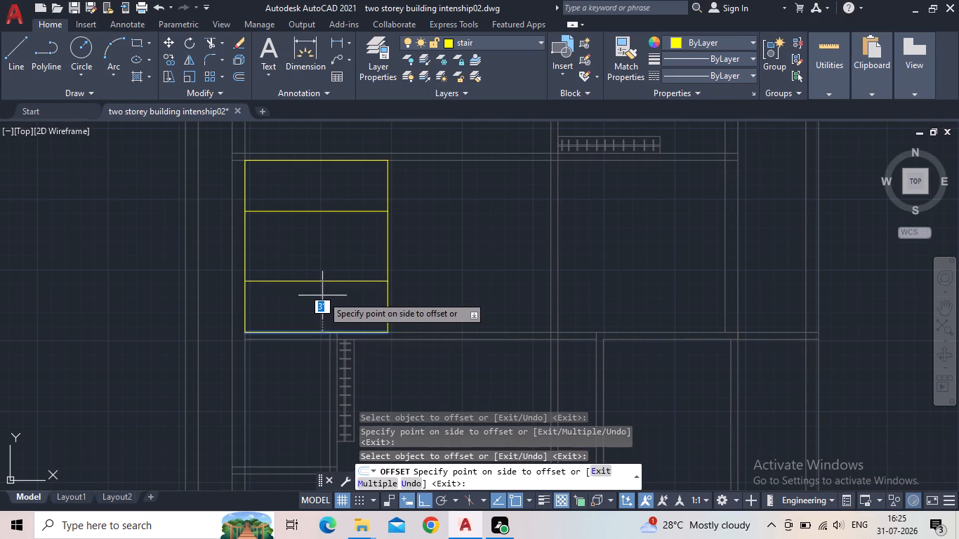
pyautogui.click(322, 295)
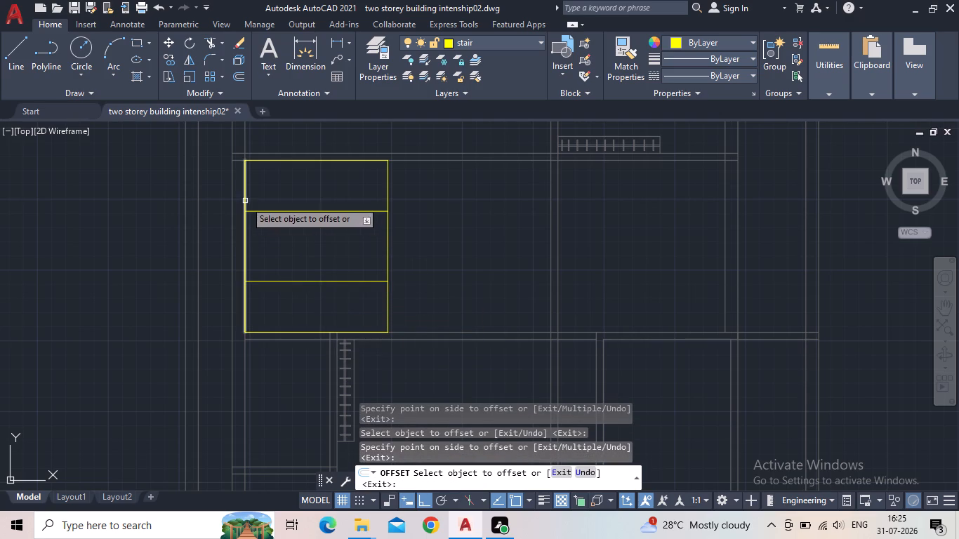
pyautogui.click(245, 201)
pyautogui.click(286, 207)
pyautogui.press('Escape')
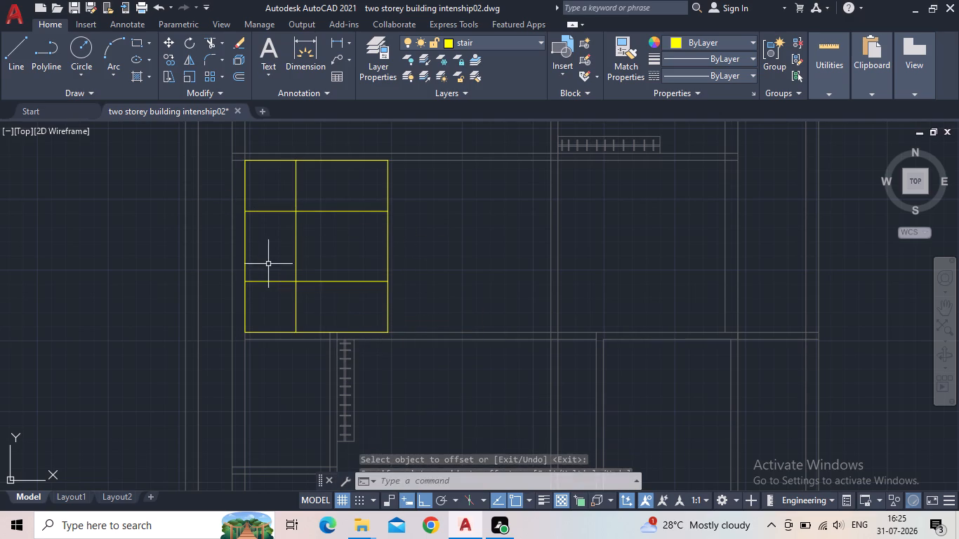
# Trim the stair lines into a C shape, removing the overlaps at both inner corners and the right edge between the flights.
pyautogui.press('t')
pyautogui.press('r')
pyautogui.press('Return')
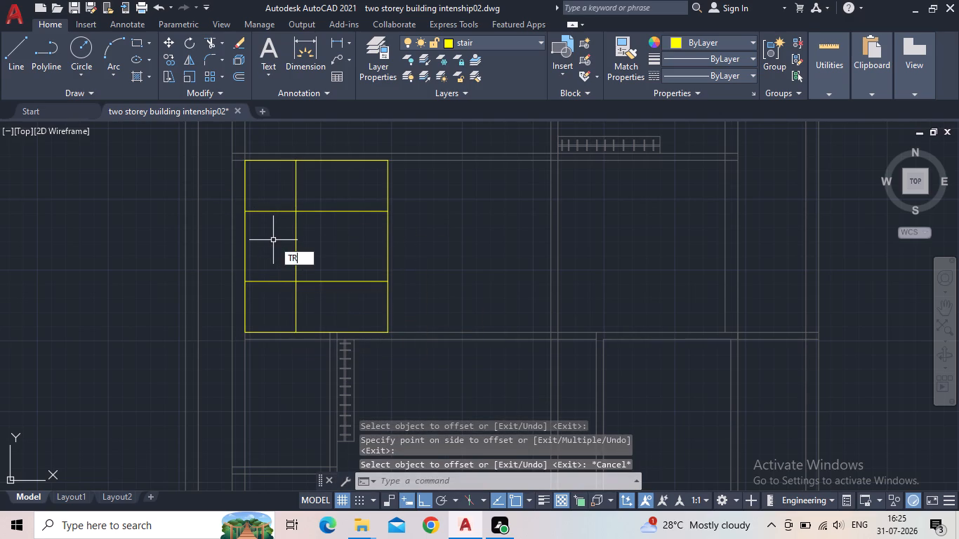
pyautogui.moveTo(281, 293); pyautogui.dragTo(271, 196)
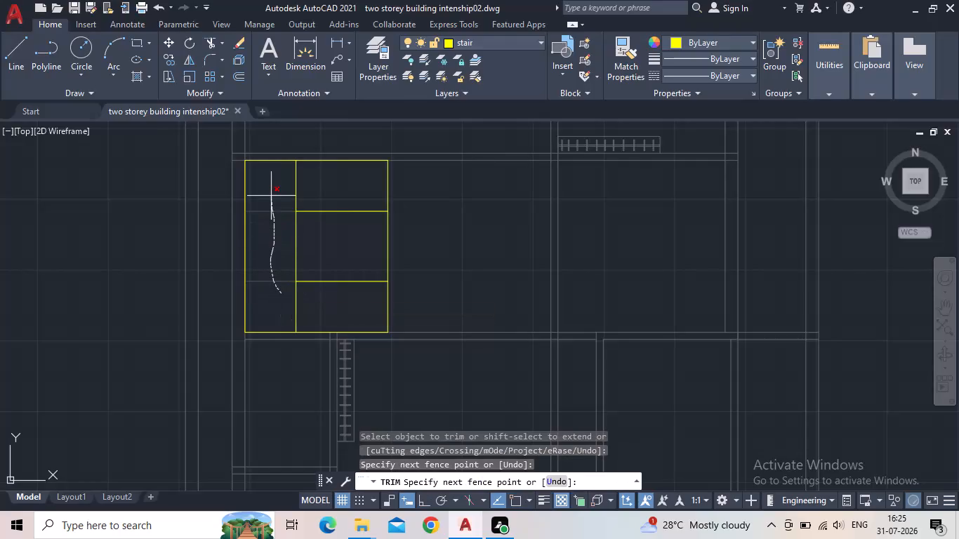
pyautogui.moveTo(271, 196); pyautogui.dragTo(324, 193)
pyautogui.moveTo(333, 302); pyautogui.dragTo(299, 303)
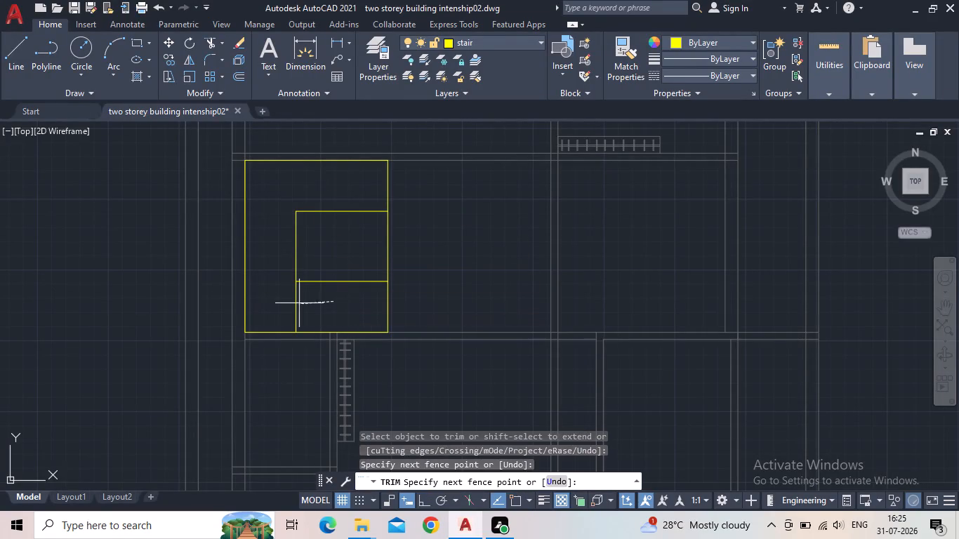
pyautogui.moveTo(299, 303); pyautogui.dragTo(289, 302)
pyautogui.scroll(-1, 285, 324)
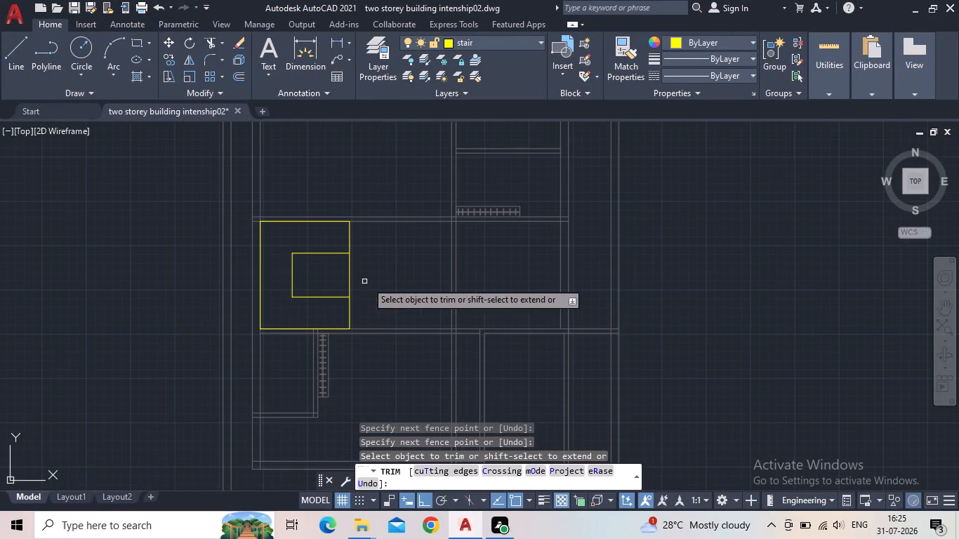
pyautogui.moveTo(371, 271); pyautogui.dragTo(336, 279)
pyautogui.press('Escape')
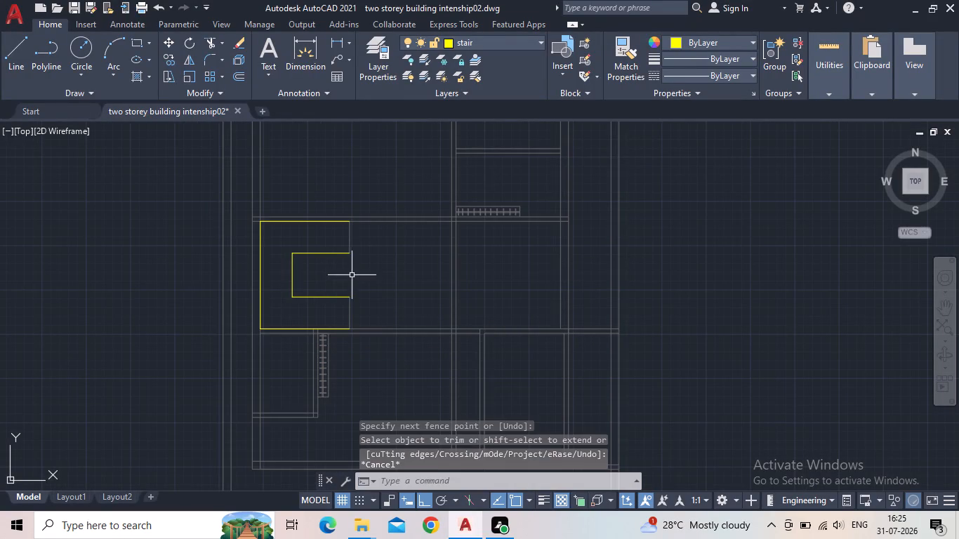
# Draw vertical lines across the right ends of the upper and lower stair flights to close the C-shaped outline.
pyautogui.click(16, 50)
pyautogui.scroll(2, 326, 220)
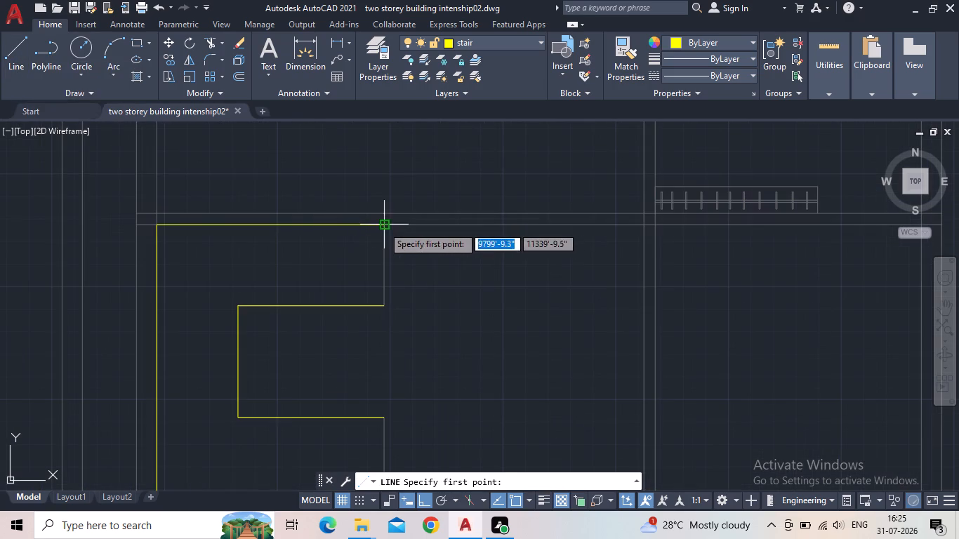
pyautogui.click(383, 226)
pyautogui.click(385, 304)
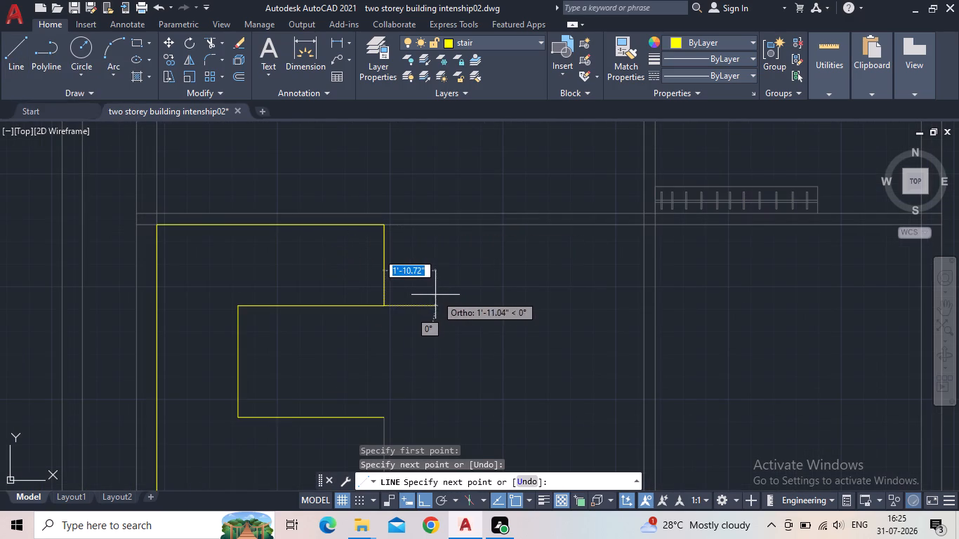
pyautogui.press('Escape')
pyautogui.press('space')
pyautogui.moveTo(392, 356); pyautogui.dragTo(338, 225, button='middle')
pyautogui.moveTo(329, 287); pyautogui.dragTo(329, 293)
pyautogui.click(329, 364)
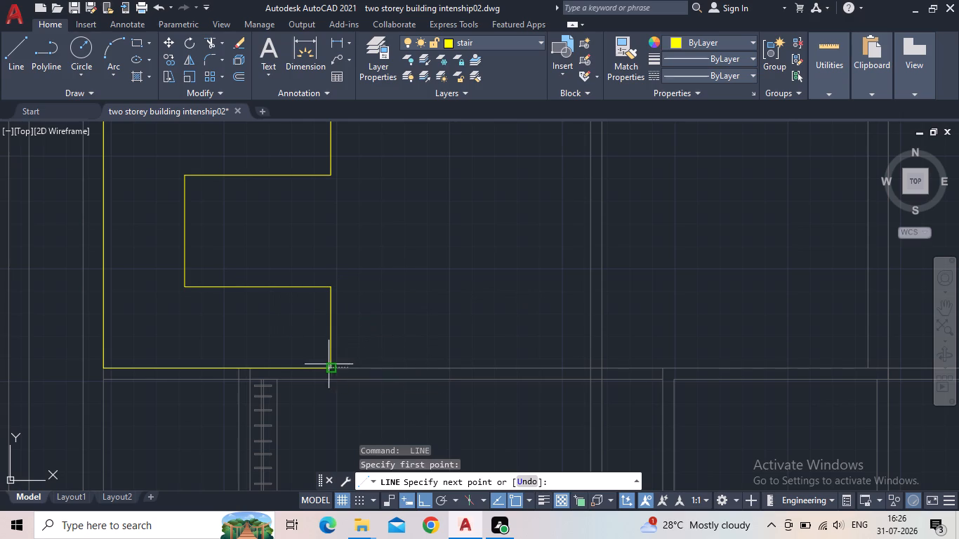
pyautogui.press('Escape')
# Examine the C-shaped stair outline within the whole second plan and up close.
pyautogui.scroll(-2, 364, 341)
pyautogui.moveTo(348, 299); pyautogui.dragTo(334, 299, button='middle')
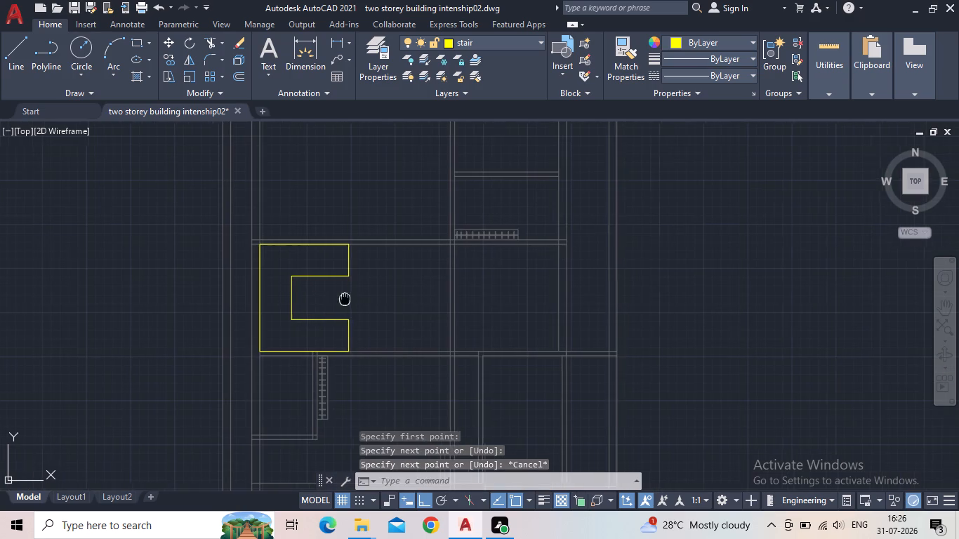
pyautogui.moveTo(334, 299); pyautogui.dragTo(273, 279, button='middle')
pyautogui.scroll(-1, 272, 279)
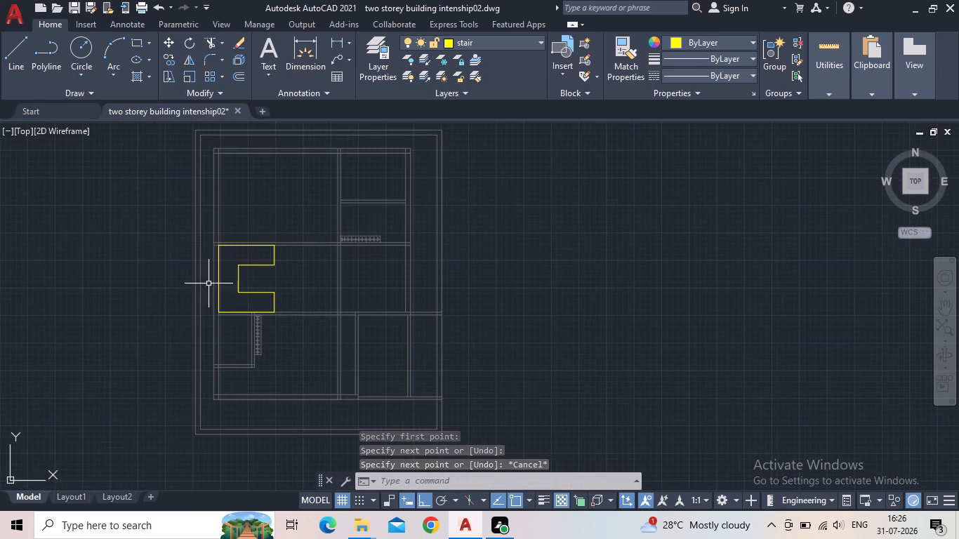
pyautogui.scroll(2, 265, 287)
pyautogui.moveTo(273, 308); pyautogui.dragTo(274, 279, button='middle')
pyautogui.scroll(1, 274, 279)
pyautogui.moveTo(239, 293); pyautogui.dragTo(263, 291, button='middle')
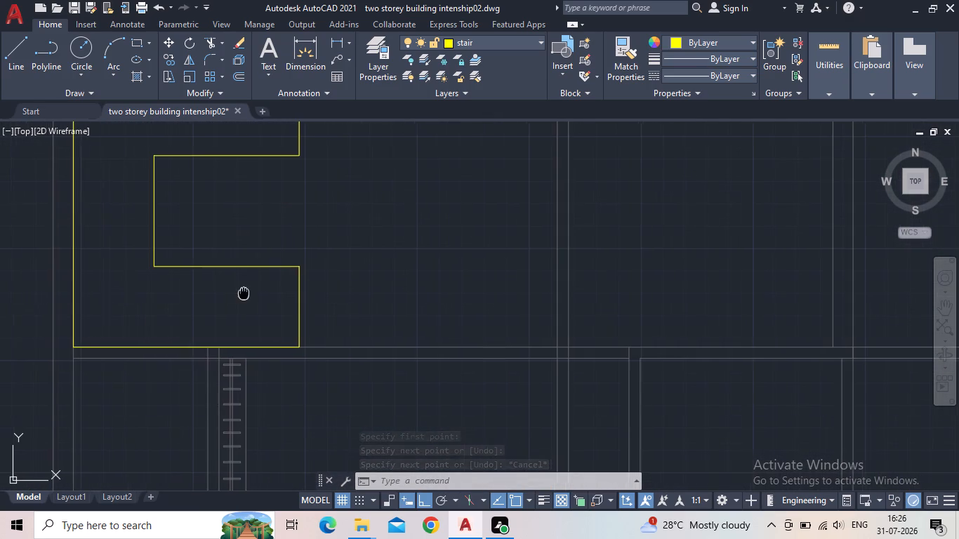
pyautogui.moveTo(263, 291); pyautogui.dragTo(356, 284, button='middle')
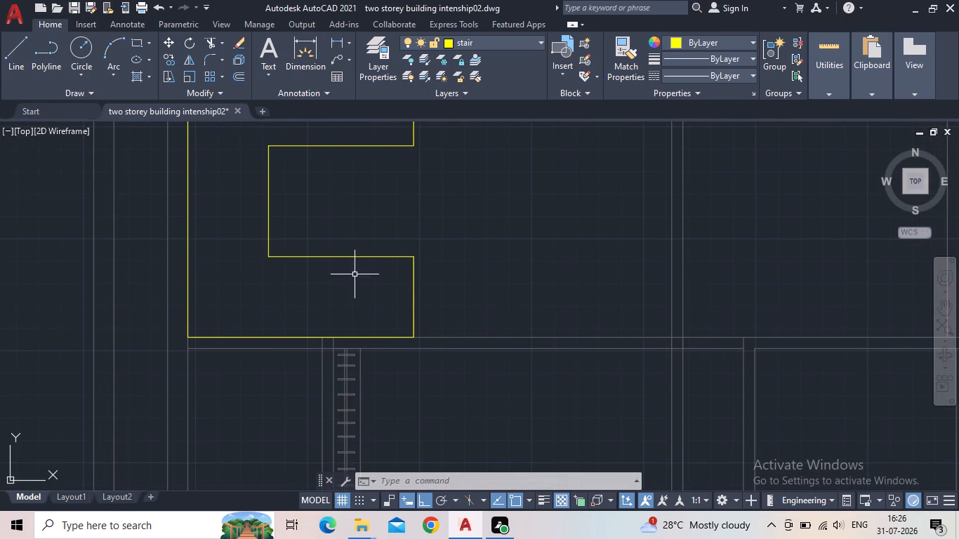
pyautogui.moveTo(329, 268); pyautogui.dragTo(264, 291, button='middle')
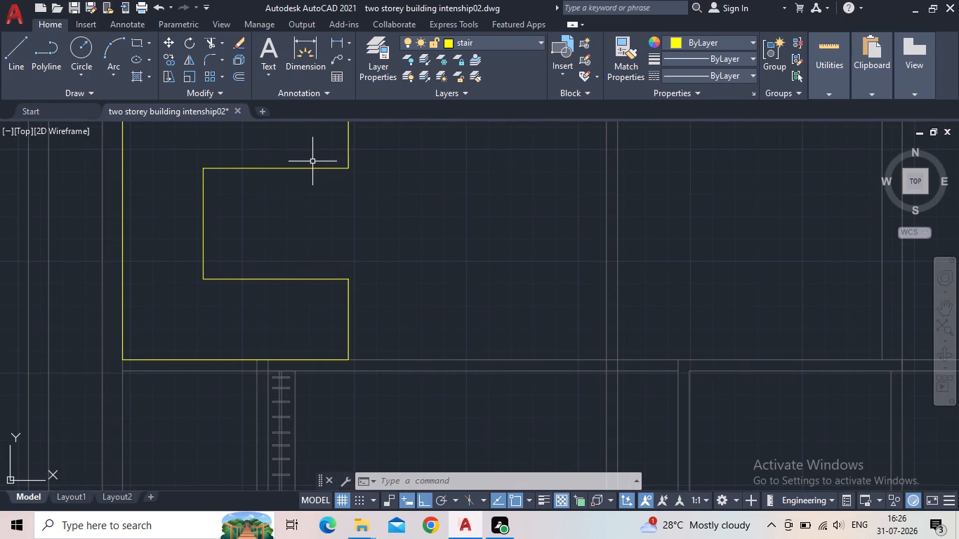
# Offset the three inner edges of the C-shaped stair outline 1" into the central opening.
pyautogui.click(305, 167)
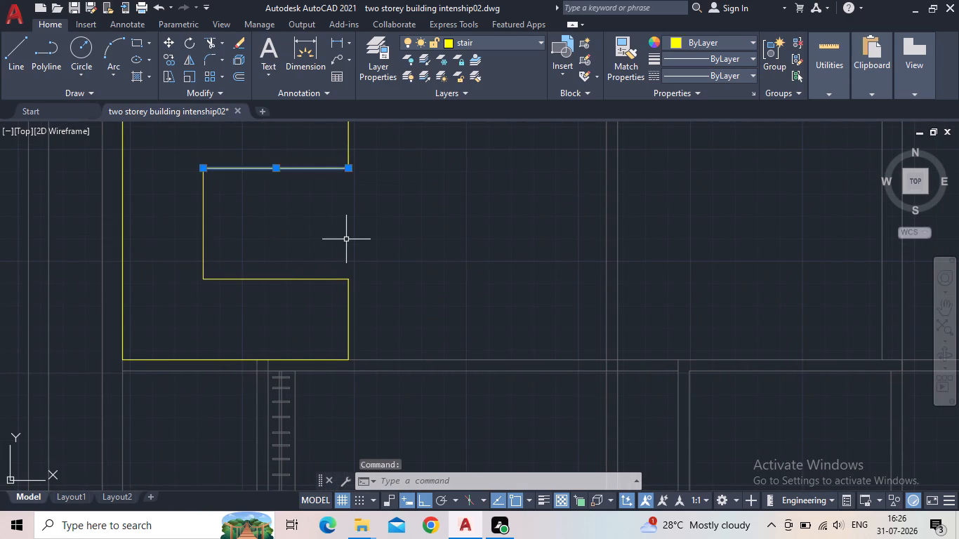
pyautogui.press('o')
pyautogui.press('Return')
pyautogui.press('1')
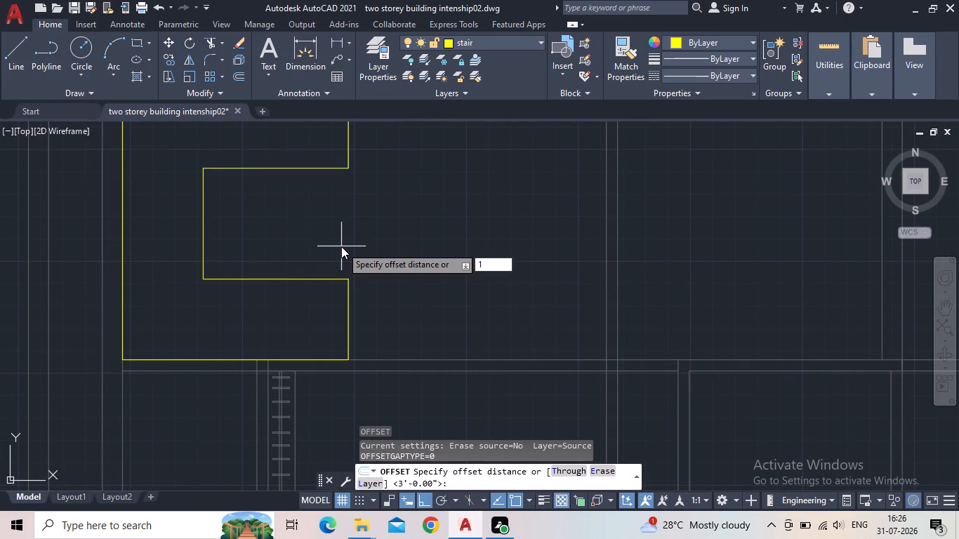
pyautogui.hotkey('shift', '"')
pyautogui.press('Return')
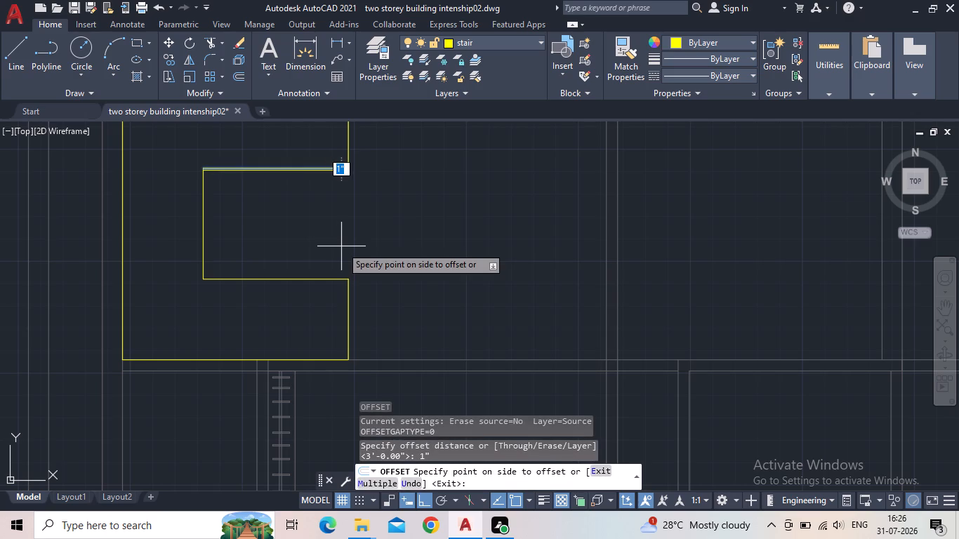
pyautogui.click(270, 194)
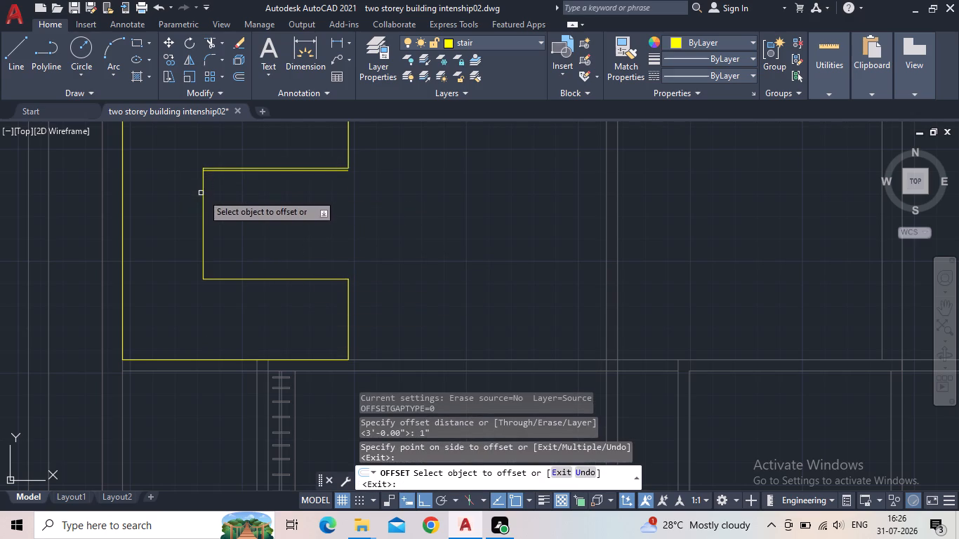
pyautogui.click(204, 194)
pyautogui.click(237, 195)
pyautogui.click(243, 279)
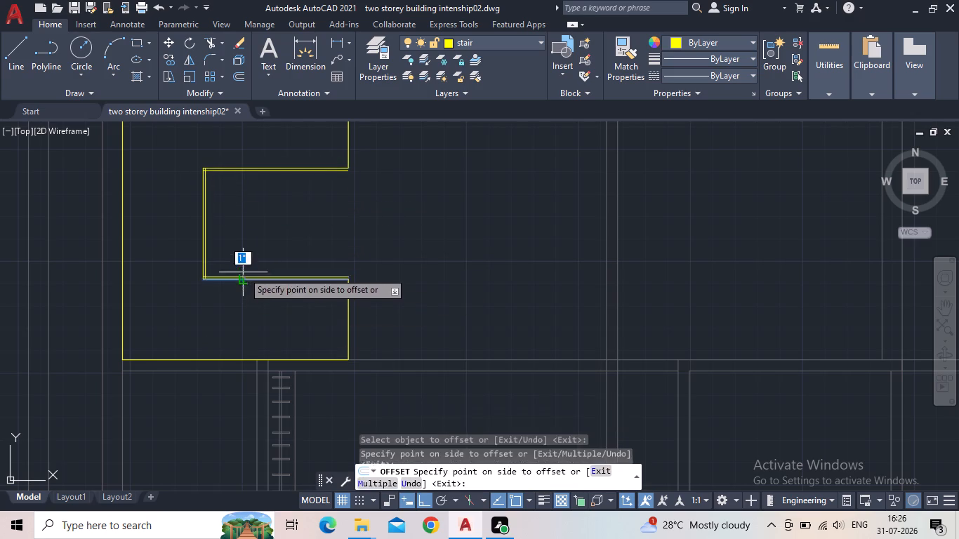
pyautogui.click(249, 262)
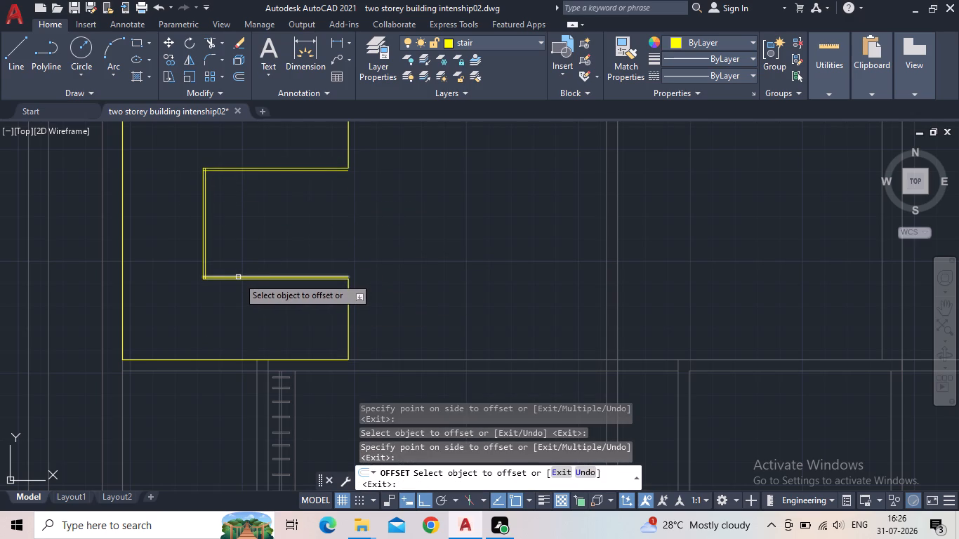
# Draw 1" vertical lines closing the right ends of the double lines along the upper and lower stair flights.
pyautogui.scroll(1, 220, 288)
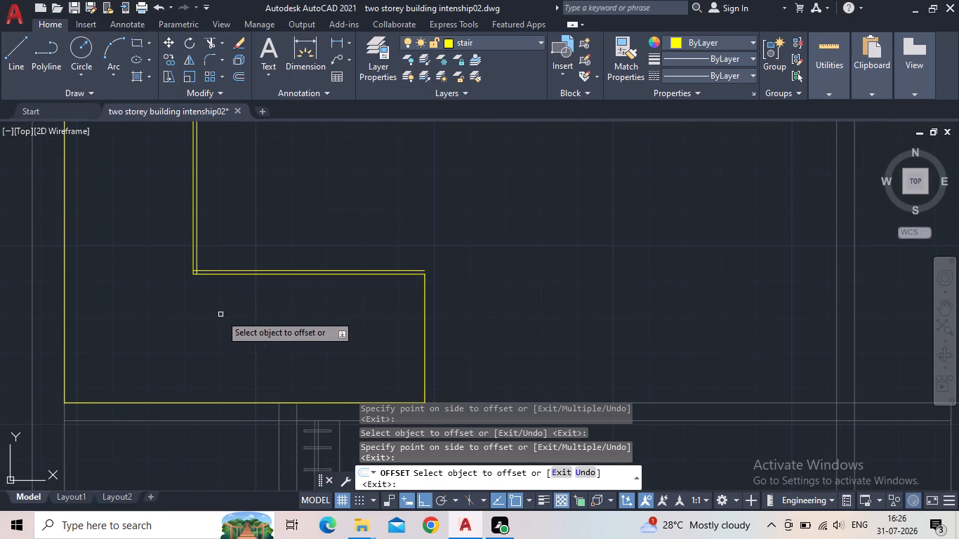
pyautogui.scroll(-3, 275, 232)
pyautogui.scroll(2, 293, 222)
pyautogui.press('Escape')
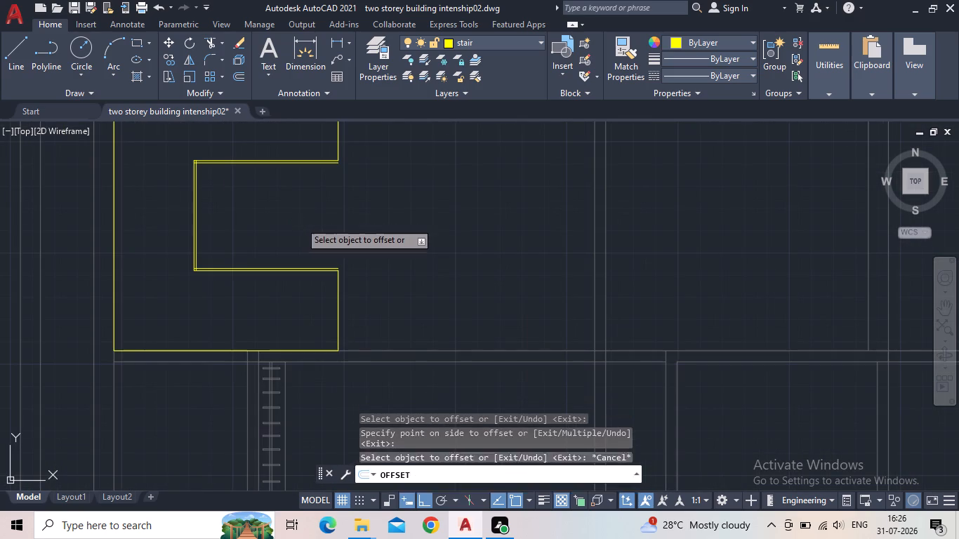
pyautogui.scroll(2, 350, 164)
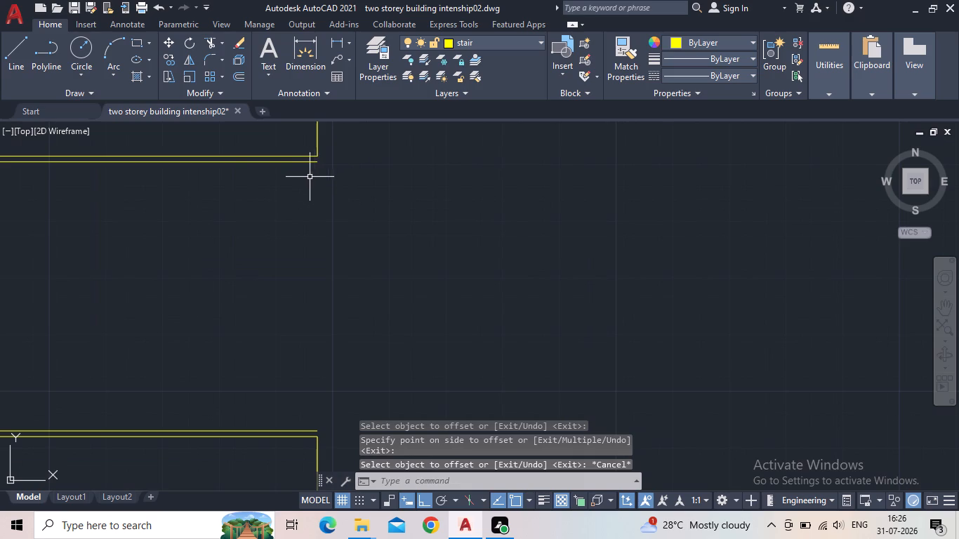
pyautogui.click(21, 65)
pyautogui.scroll(1, 326, 159)
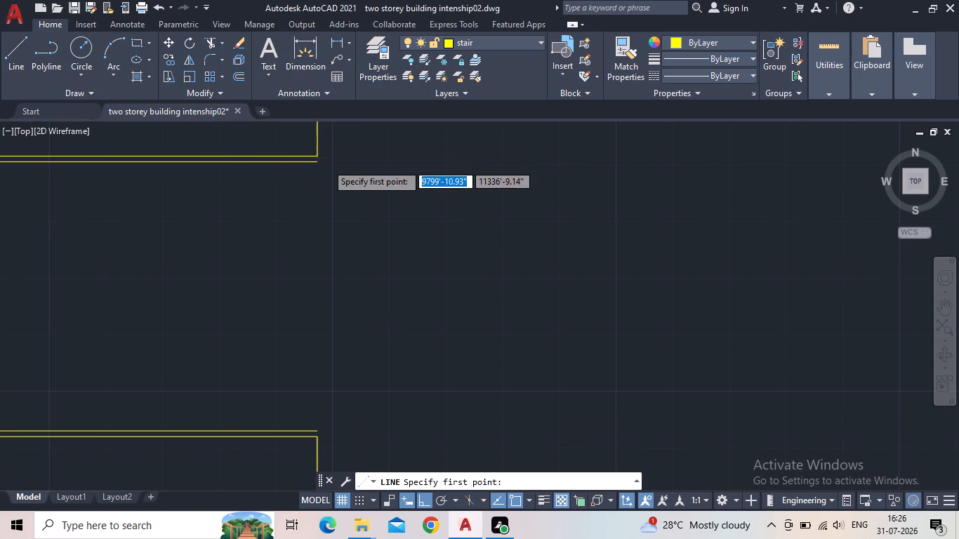
pyautogui.scroll(1, 327, 166)
pyautogui.click(301, 163)
pyautogui.click(302, 147)
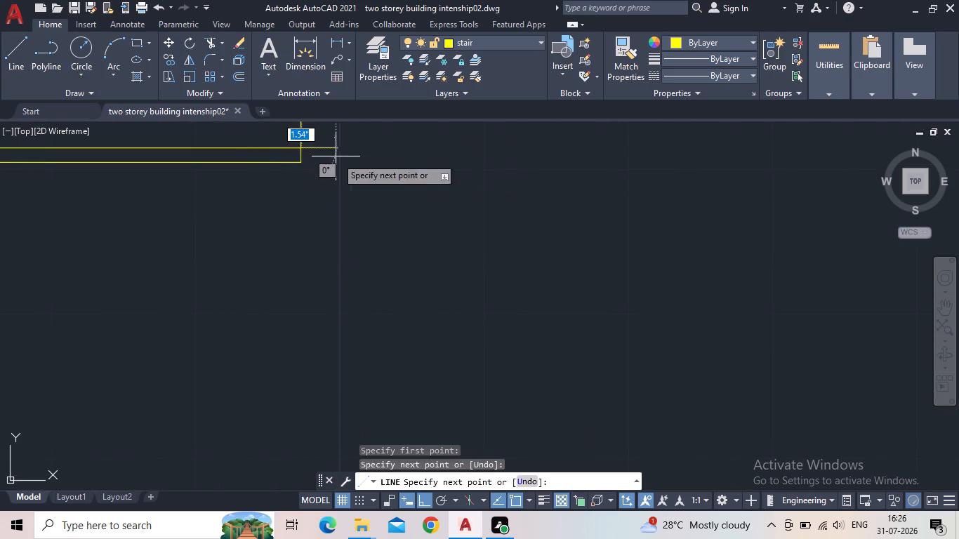
pyautogui.press('Escape')
pyautogui.moveTo(329, 151); pyautogui.dragTo(324, 140, button='middle')
pyautogui.scroll(-3, 326, 133)
pyautogui.press('space')
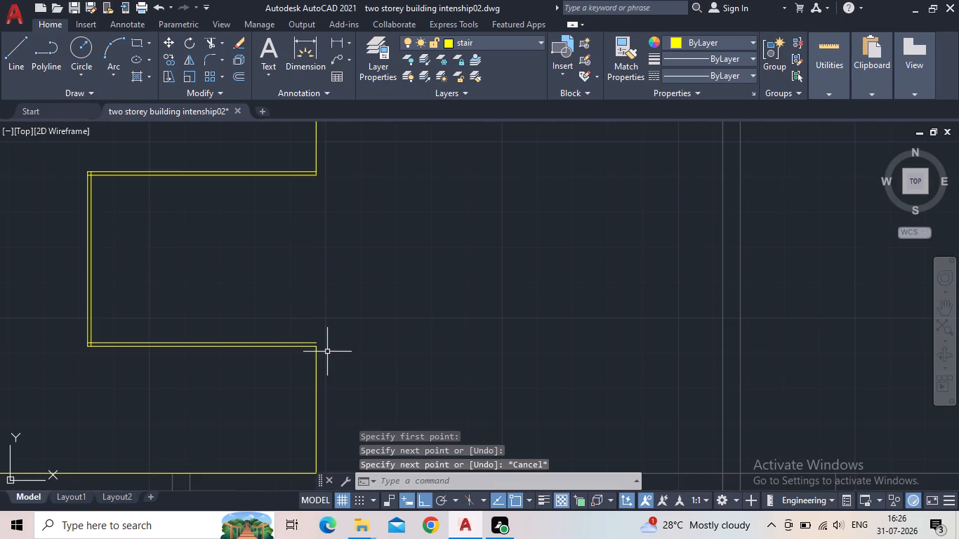
pyautogui.scroll(4, 318, 347)
pyautogui.click(324, 356)
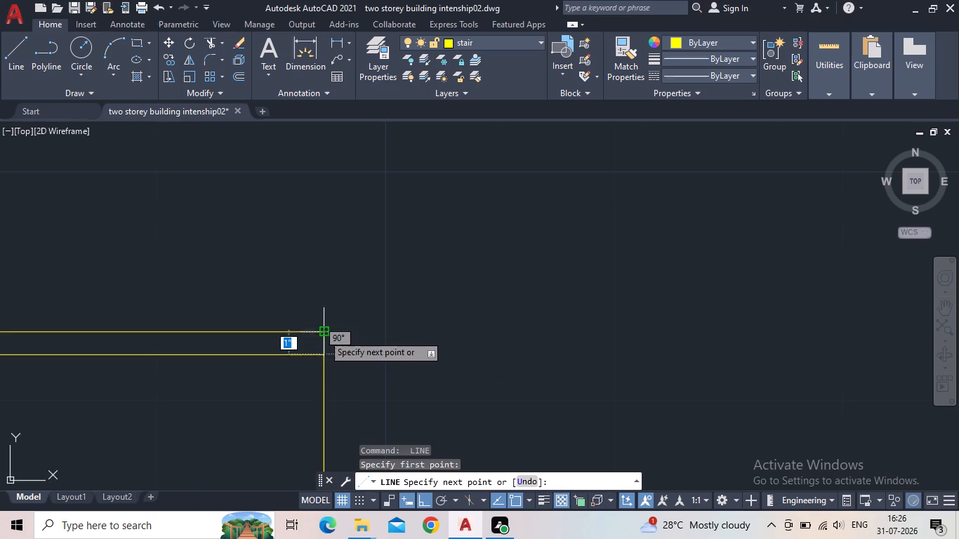
pyautogui.click(323, 334)
pyautogui.press('Escape')
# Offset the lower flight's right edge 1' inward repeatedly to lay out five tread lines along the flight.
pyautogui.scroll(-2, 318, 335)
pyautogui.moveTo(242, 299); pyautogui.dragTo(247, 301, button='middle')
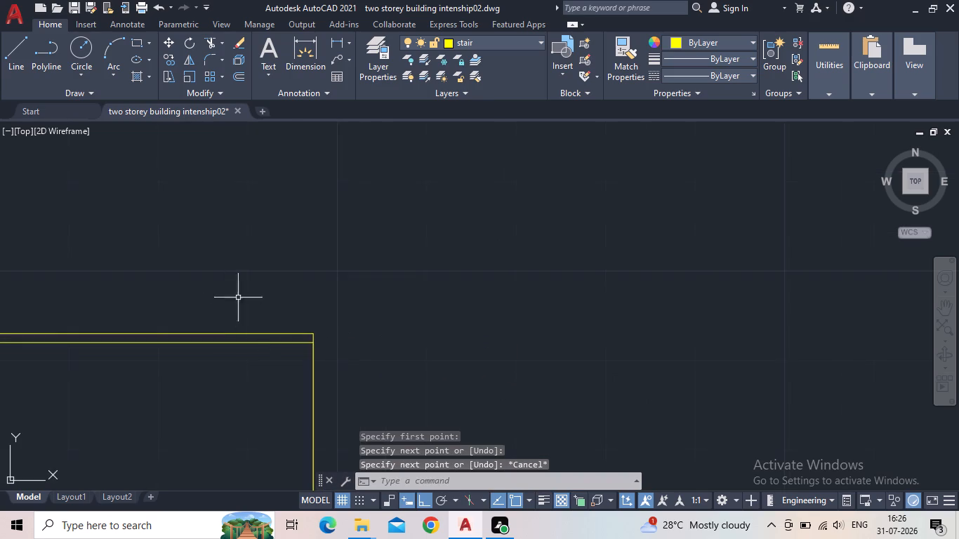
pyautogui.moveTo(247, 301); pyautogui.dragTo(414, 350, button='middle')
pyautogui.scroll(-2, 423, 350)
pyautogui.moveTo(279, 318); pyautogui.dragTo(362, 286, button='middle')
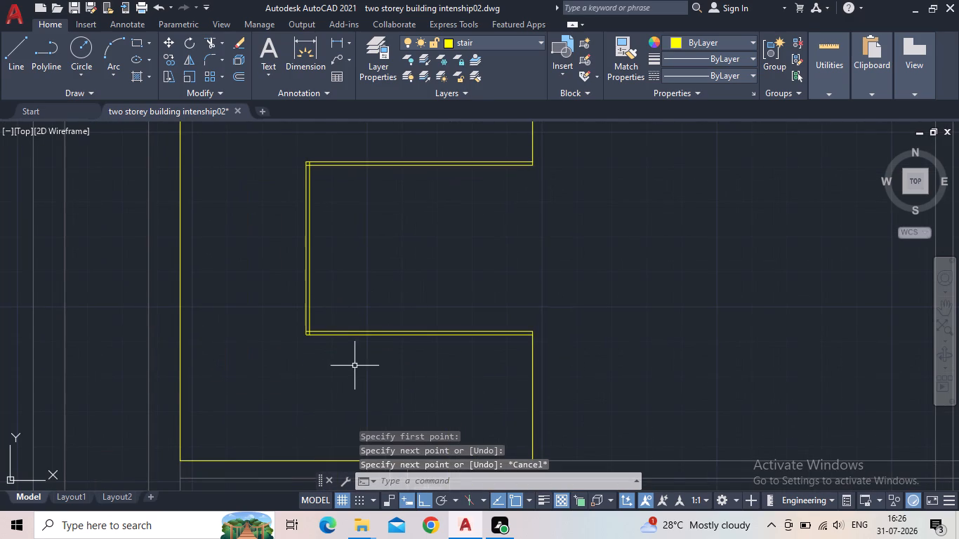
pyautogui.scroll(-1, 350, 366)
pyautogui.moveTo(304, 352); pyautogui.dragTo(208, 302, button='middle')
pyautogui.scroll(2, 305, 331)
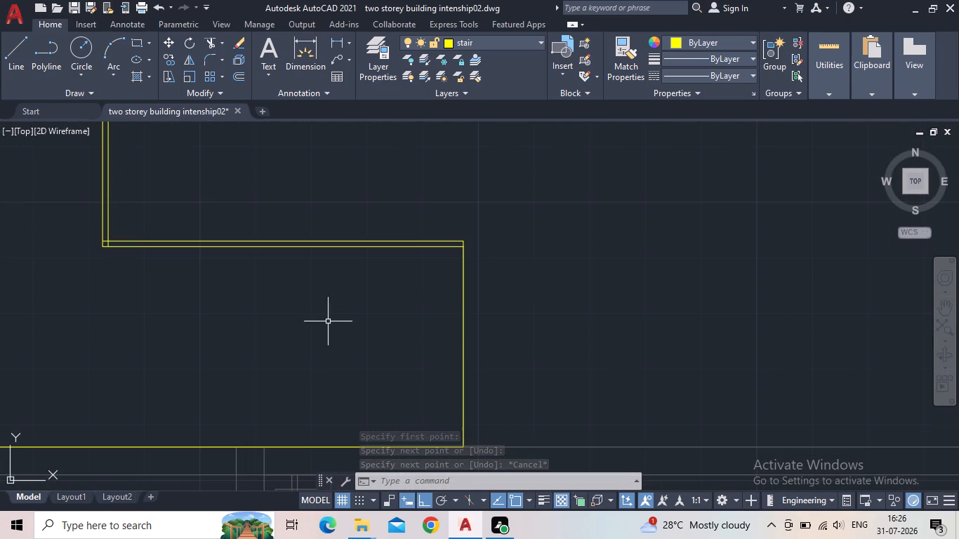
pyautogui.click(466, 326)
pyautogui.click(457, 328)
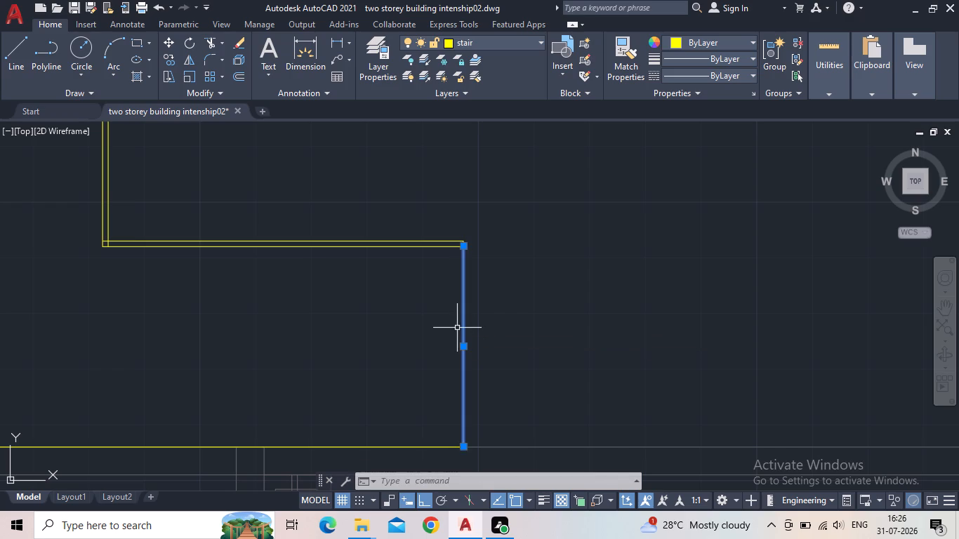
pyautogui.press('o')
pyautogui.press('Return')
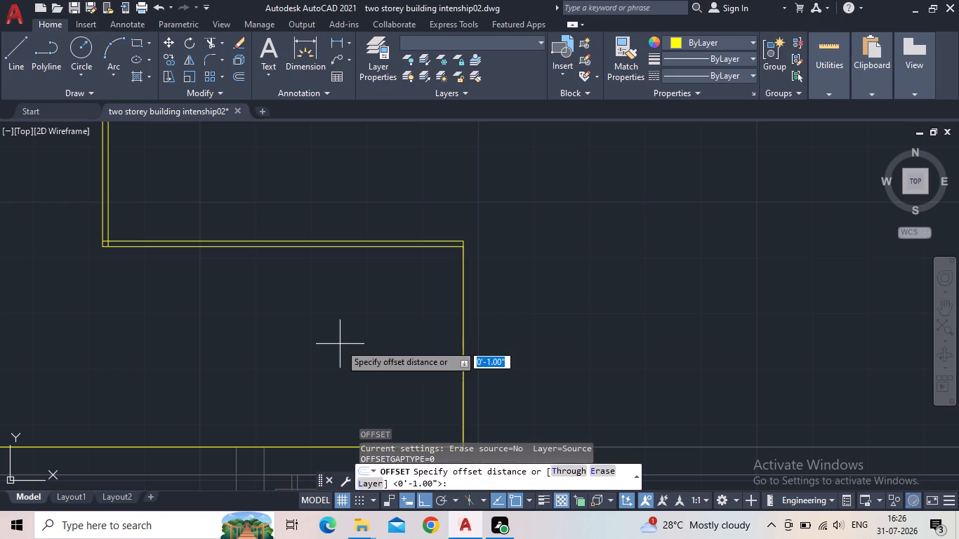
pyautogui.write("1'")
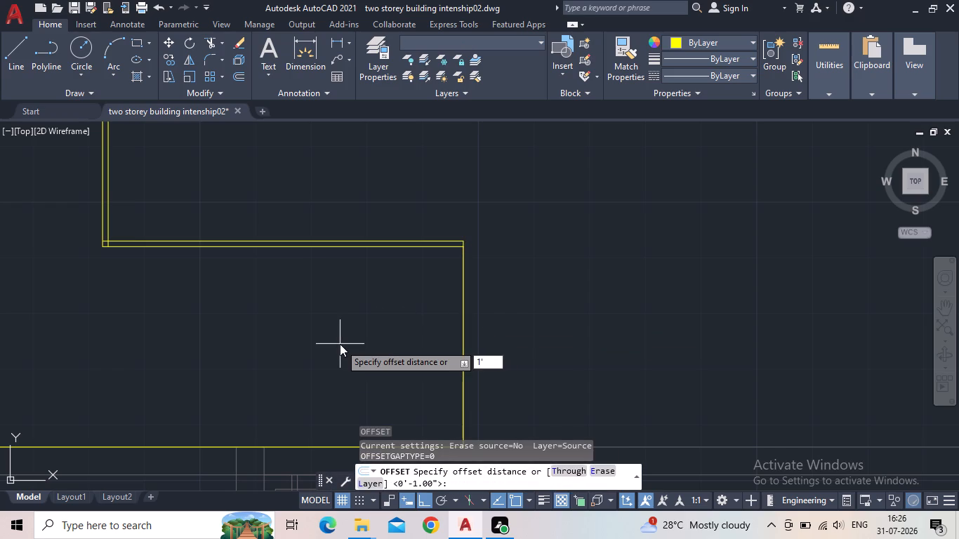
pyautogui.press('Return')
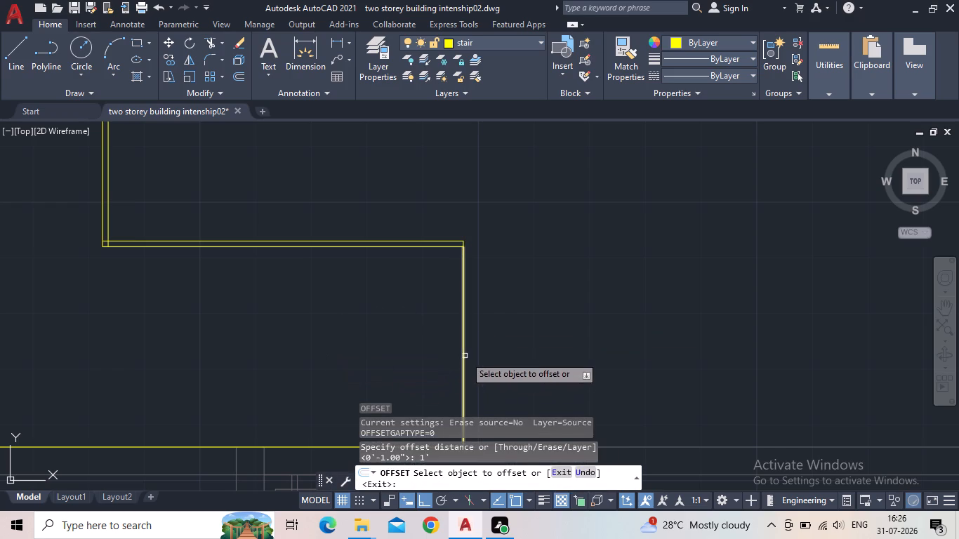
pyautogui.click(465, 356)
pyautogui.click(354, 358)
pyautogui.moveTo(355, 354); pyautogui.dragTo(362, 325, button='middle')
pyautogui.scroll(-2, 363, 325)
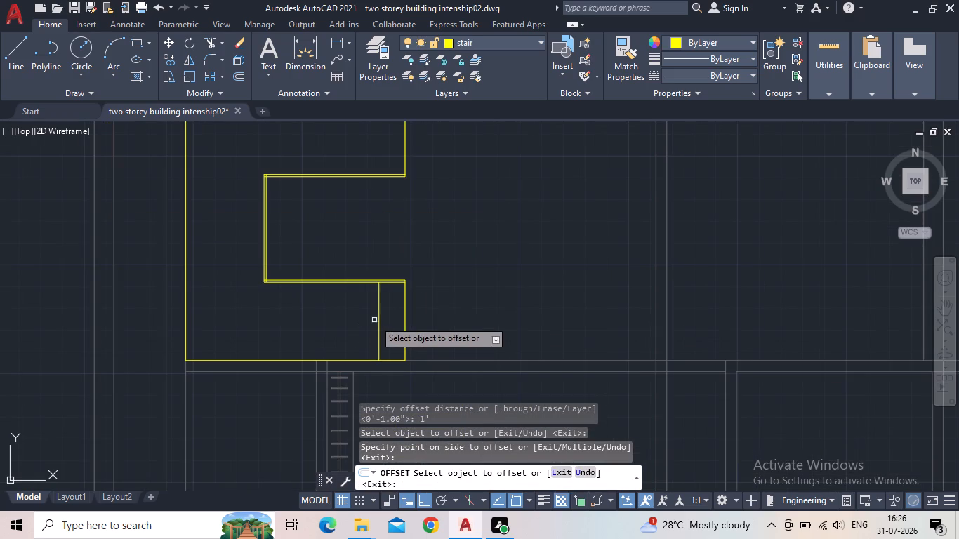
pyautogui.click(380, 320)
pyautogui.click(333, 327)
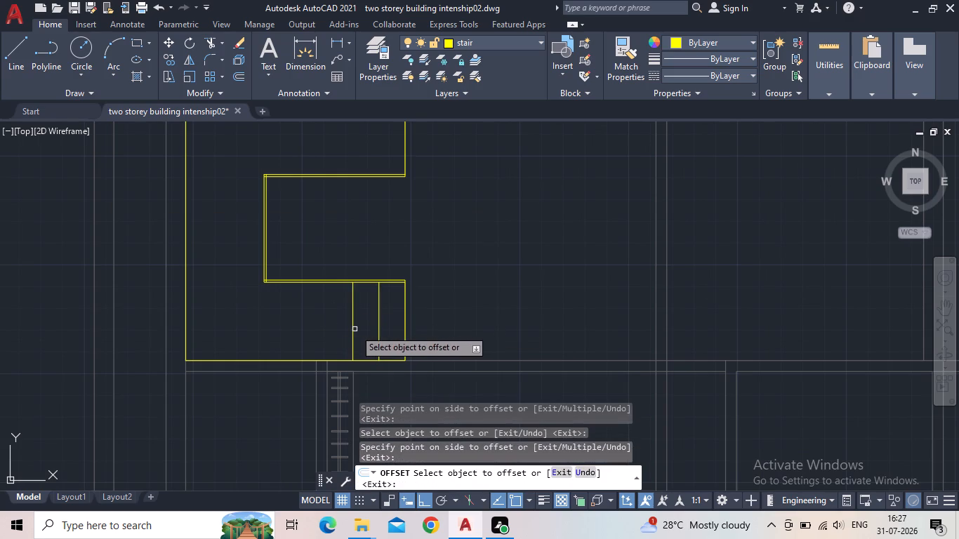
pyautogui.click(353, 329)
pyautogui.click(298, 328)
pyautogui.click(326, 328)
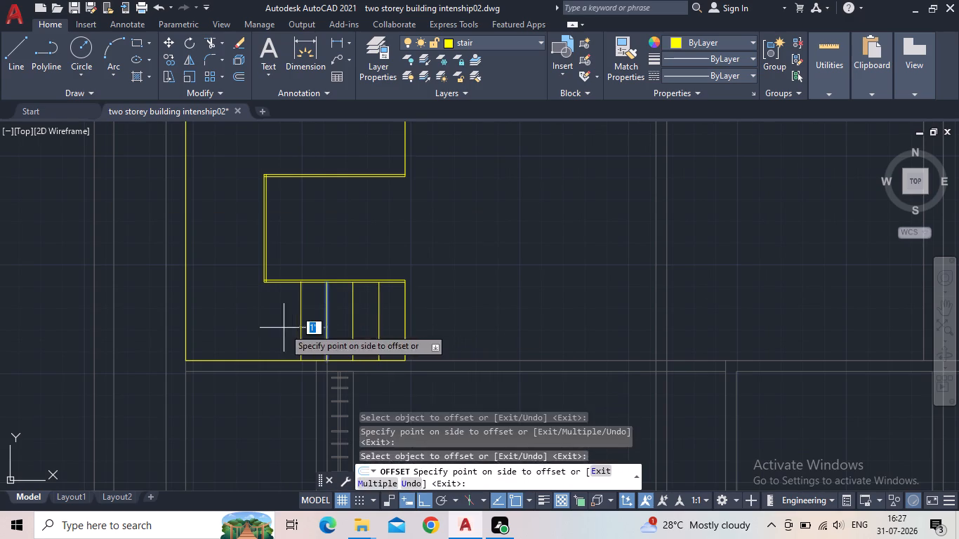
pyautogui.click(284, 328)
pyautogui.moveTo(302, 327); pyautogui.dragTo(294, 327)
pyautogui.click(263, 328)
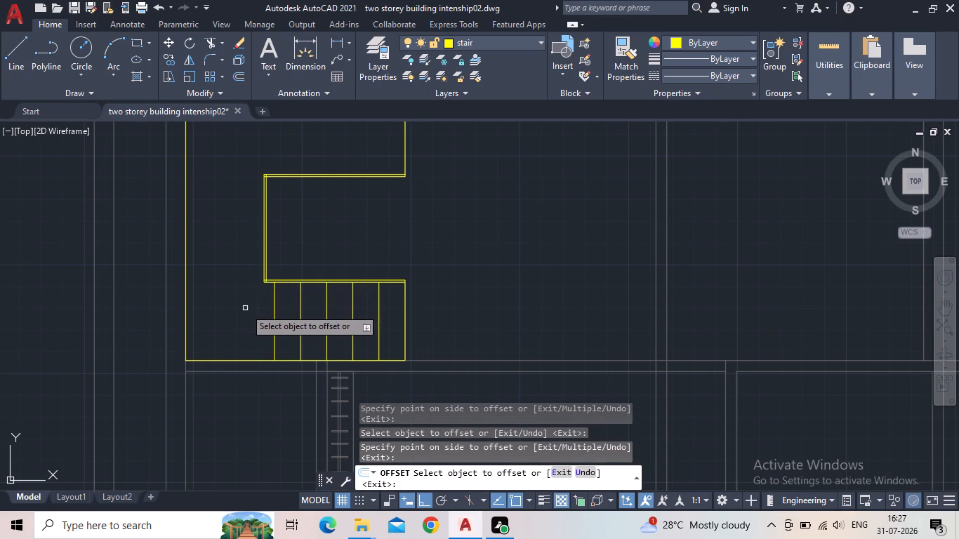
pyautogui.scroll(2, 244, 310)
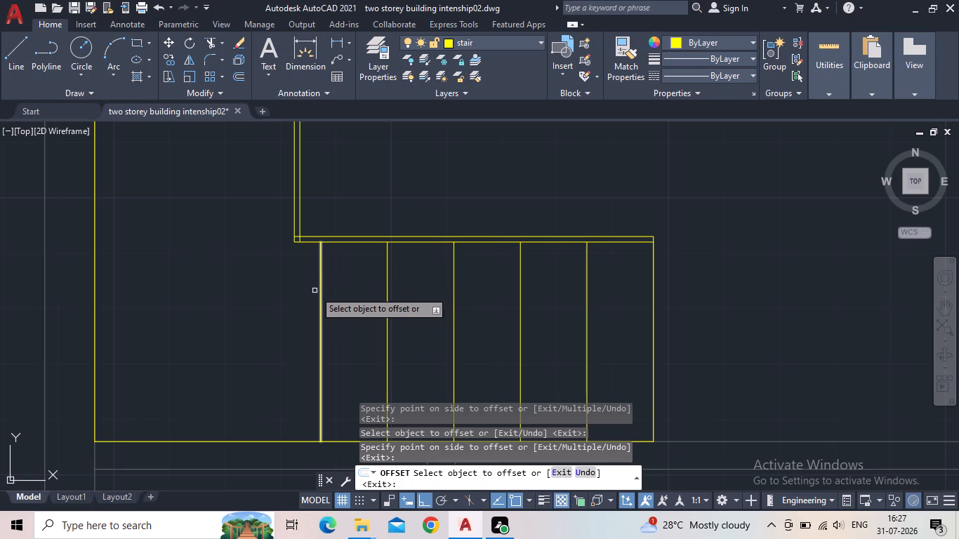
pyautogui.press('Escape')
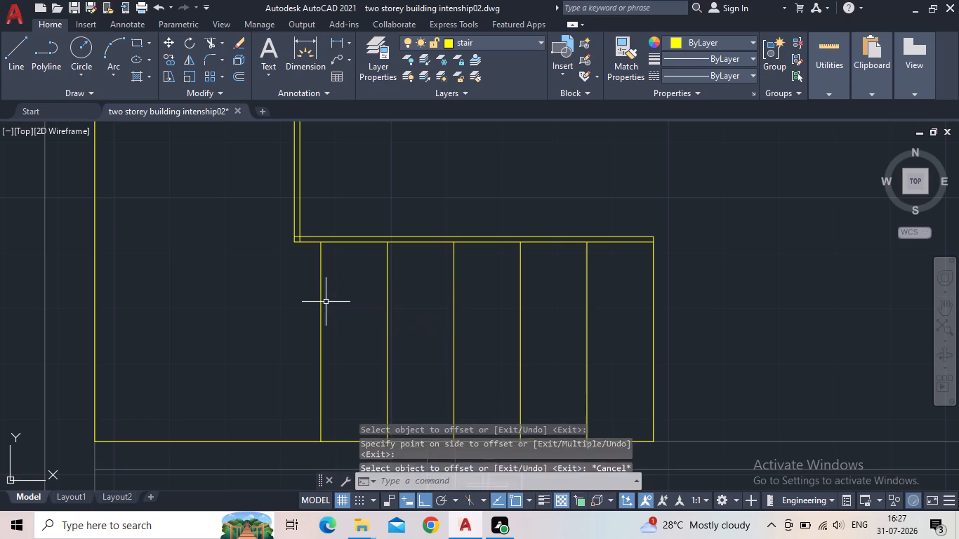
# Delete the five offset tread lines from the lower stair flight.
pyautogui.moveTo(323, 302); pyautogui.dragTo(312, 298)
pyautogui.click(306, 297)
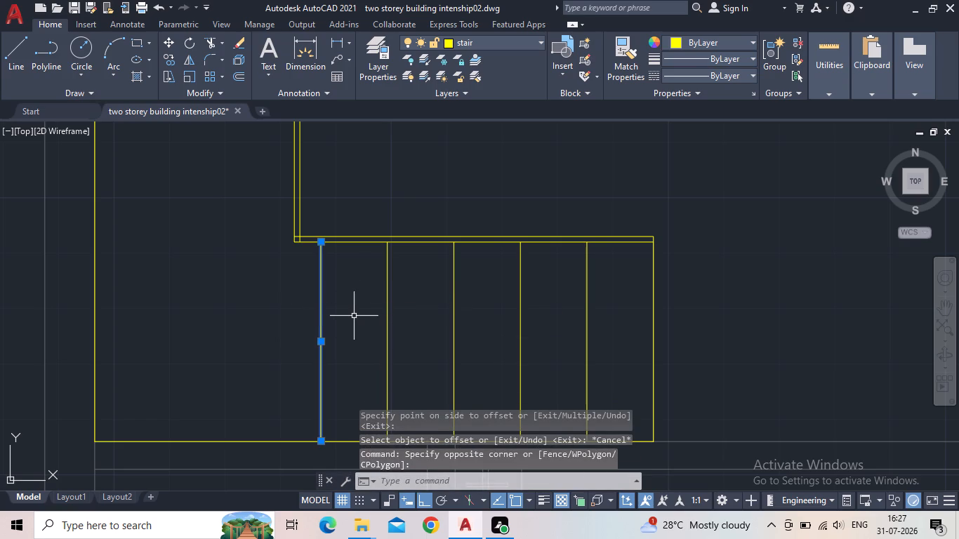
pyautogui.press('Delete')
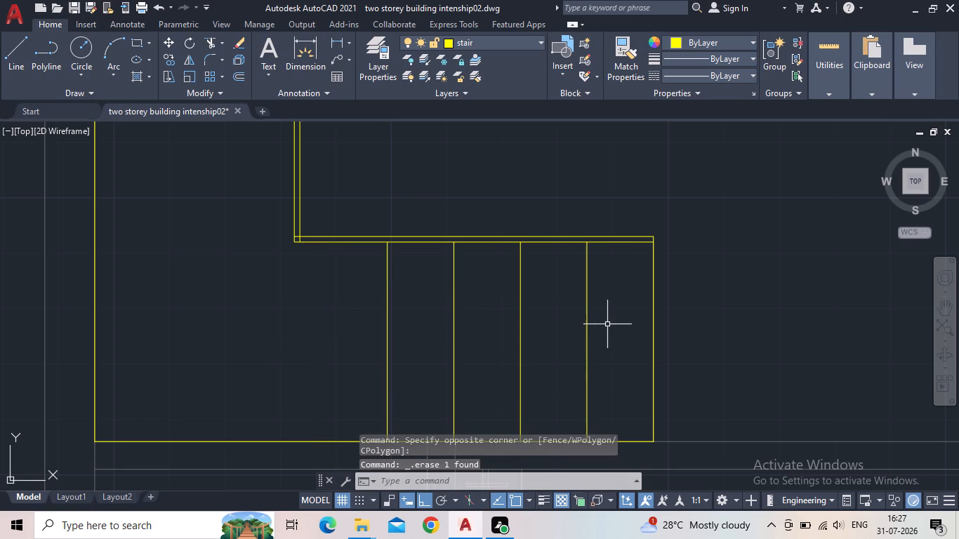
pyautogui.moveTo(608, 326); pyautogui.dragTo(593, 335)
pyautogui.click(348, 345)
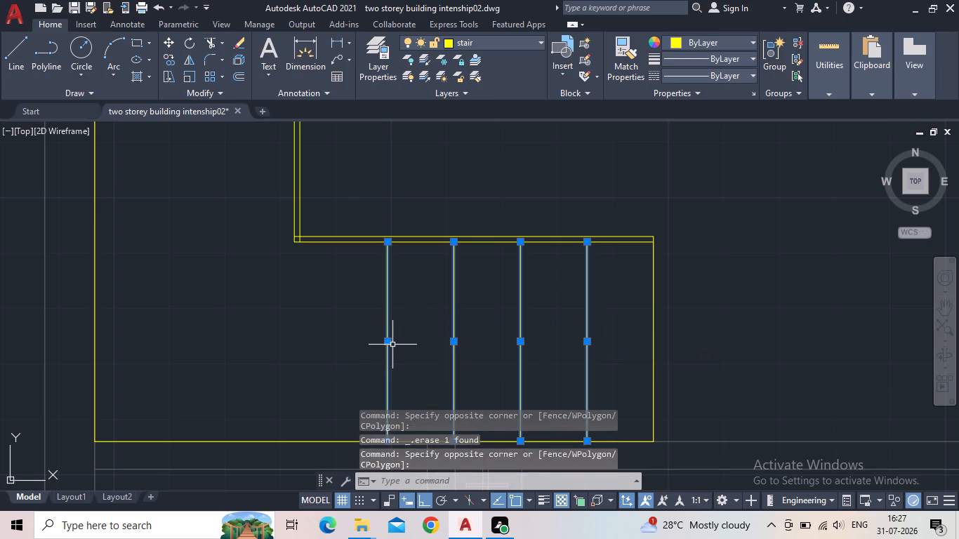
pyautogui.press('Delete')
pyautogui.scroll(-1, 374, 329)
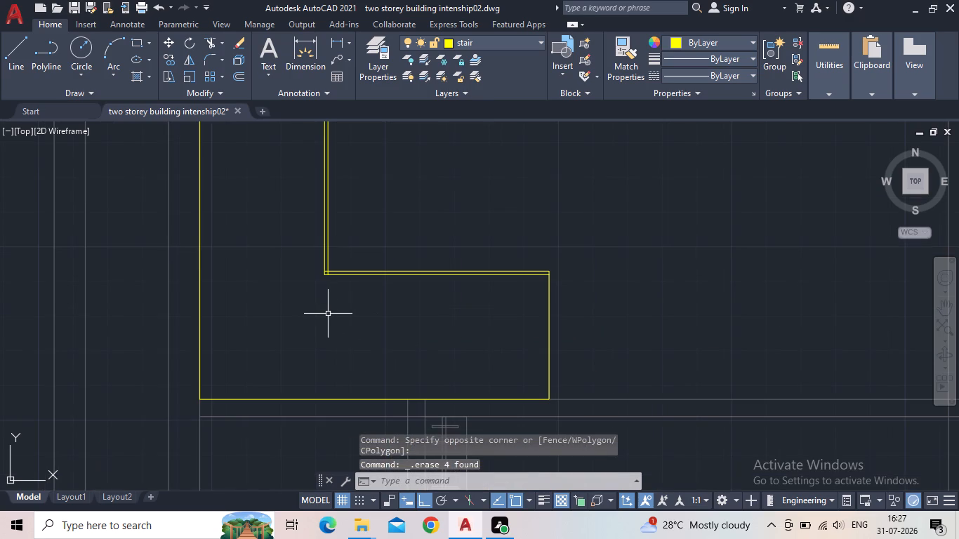
# Draw a vertical line from the stair's lower inner corner down to the outline's bottom edge.
pyautogui.press('l')
pyautogui.press('Return')
pyautogui.press('\\')
pyautogui.scroll(3, 314, 299)
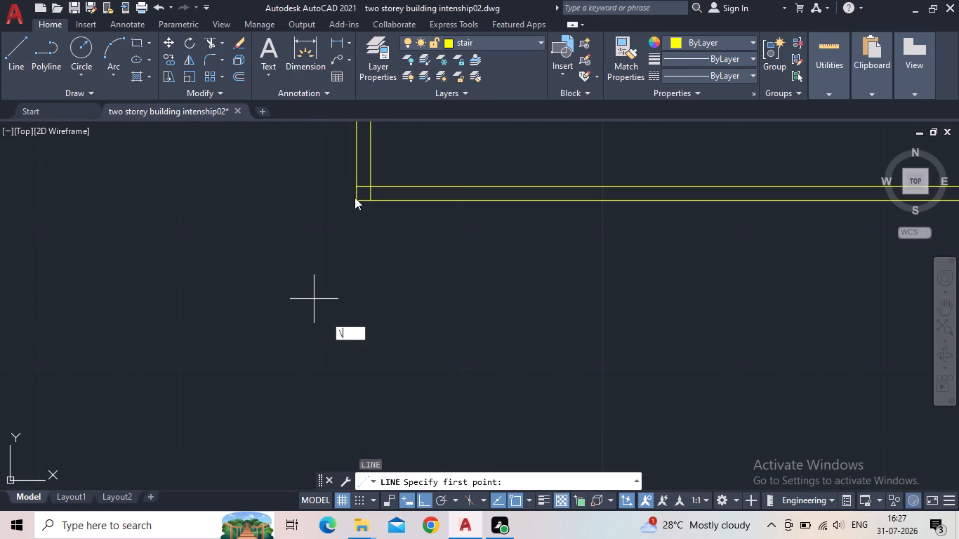
pyautogui.press('BackSpace')
pyautogui.press('Return')
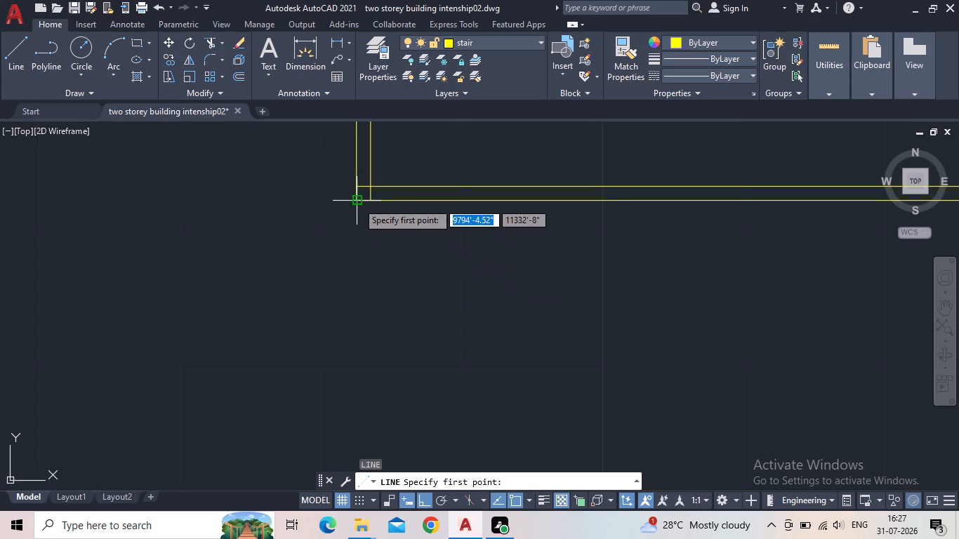
pyautogui.moveTo(357, 202); pyautogui.dragTo(359, 211)
pyautogui.moveTo(378, 350); pyautogui.dragTo(376, 258, button='middle')
pyautogui.scroll(-2, 383, 232)
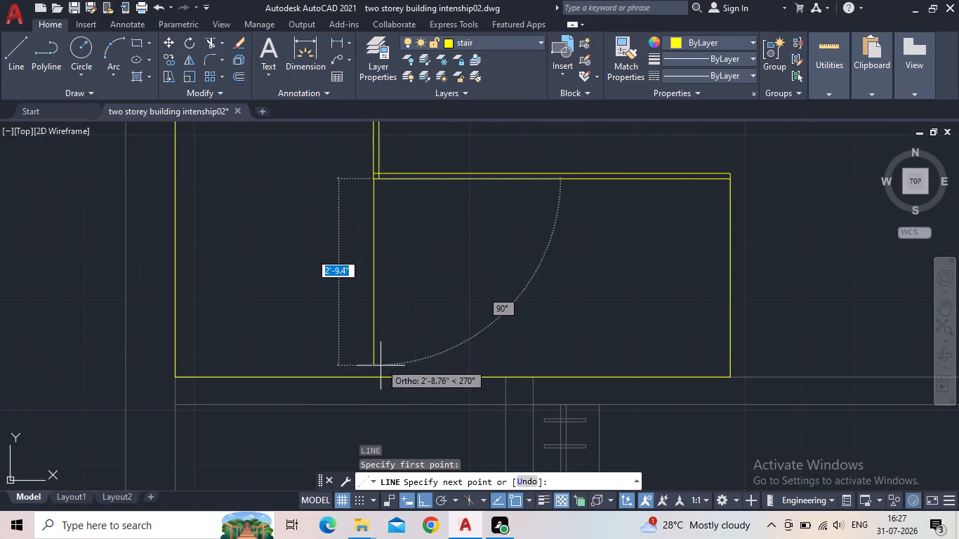
pyautogui.moveTo(374, 382); pyautogui.dragTo(381, 378)
pyautogui.press('Escape')
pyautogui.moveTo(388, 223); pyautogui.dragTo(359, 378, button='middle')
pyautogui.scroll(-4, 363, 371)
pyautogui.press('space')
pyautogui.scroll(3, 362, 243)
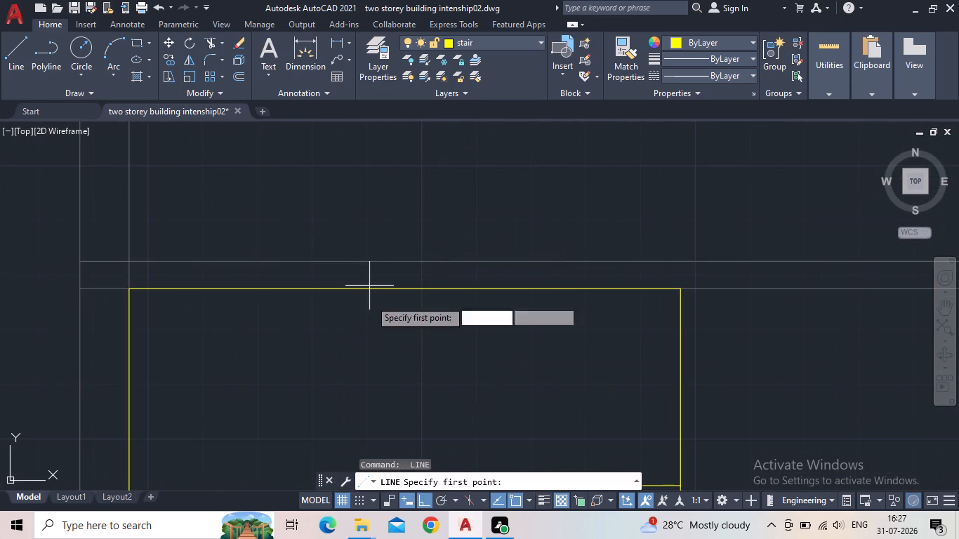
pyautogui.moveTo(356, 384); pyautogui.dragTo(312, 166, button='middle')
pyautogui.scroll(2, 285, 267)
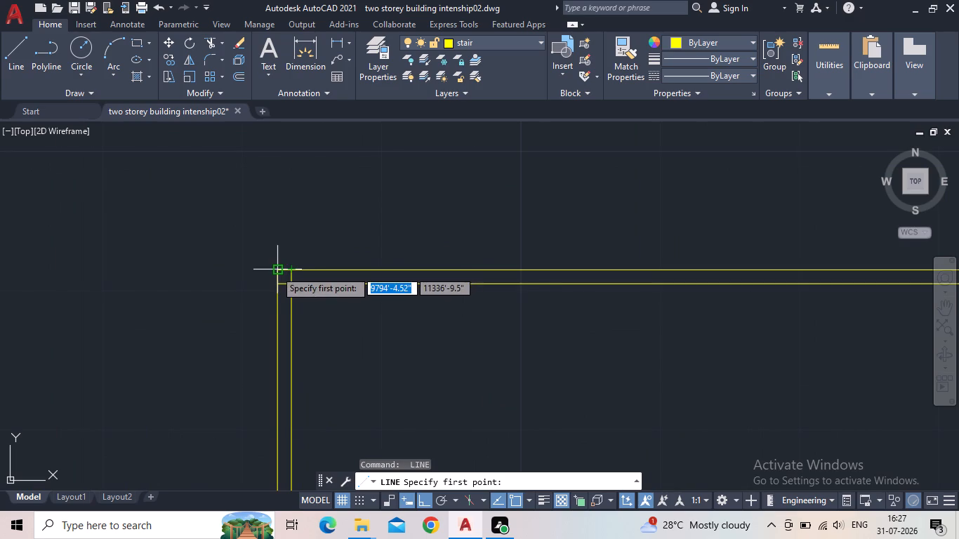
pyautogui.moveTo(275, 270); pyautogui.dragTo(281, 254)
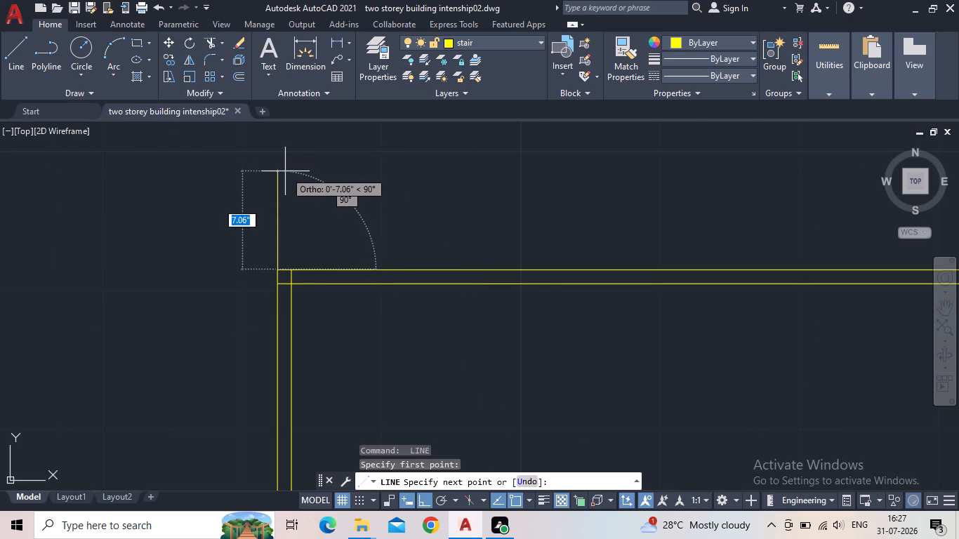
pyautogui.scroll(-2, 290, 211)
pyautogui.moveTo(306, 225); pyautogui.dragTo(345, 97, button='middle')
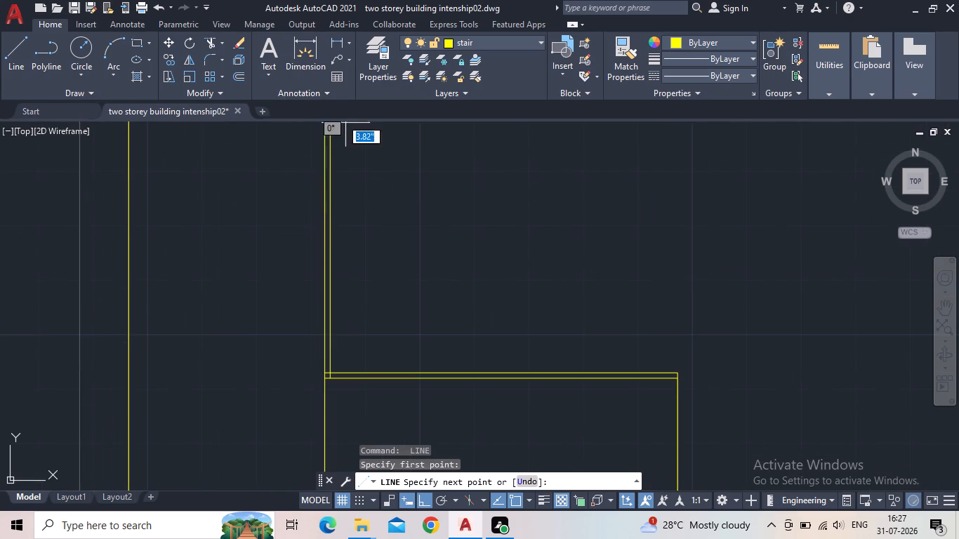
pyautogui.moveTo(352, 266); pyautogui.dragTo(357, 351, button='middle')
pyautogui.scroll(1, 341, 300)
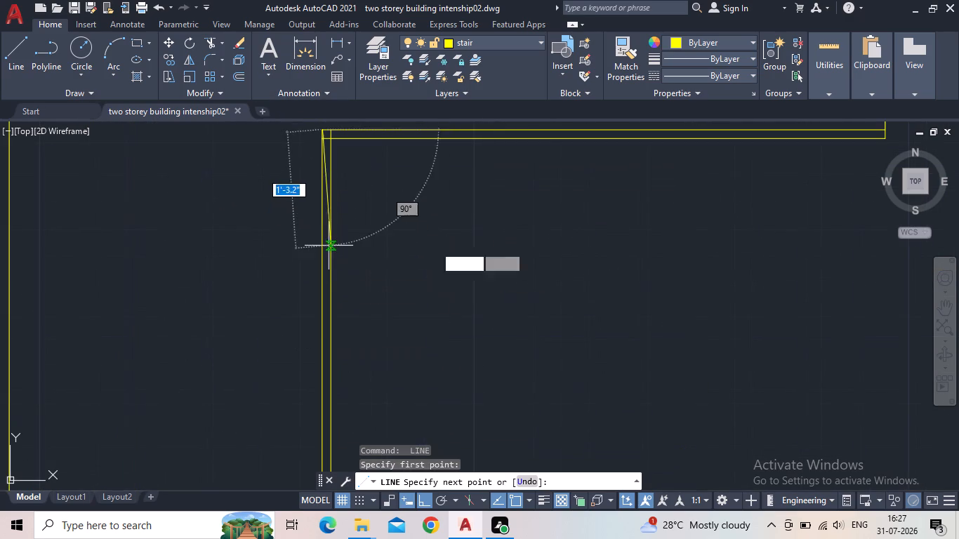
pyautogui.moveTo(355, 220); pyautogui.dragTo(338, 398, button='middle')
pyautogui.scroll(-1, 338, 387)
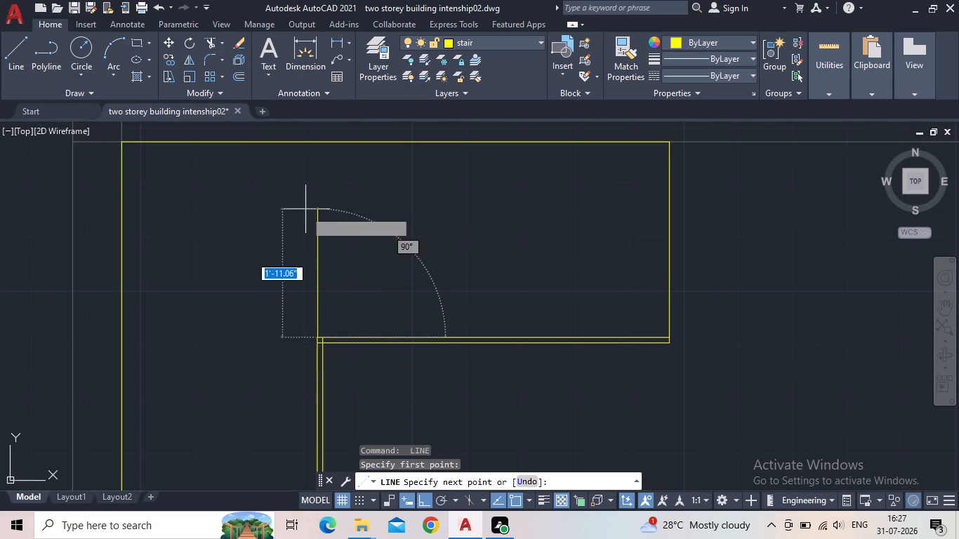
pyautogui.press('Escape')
# Delete the vertical line running from the stair's lower inner corner down to the outline's bottom edge.
pyautogui.moveTo(343, 298); pyautogui.dragTo(312, 71, button='middle')
pyautogui.scroll(-2, 314, 62)
pyautogui.moveTo(324, 442); pyautogui.dragTo(315, 439)
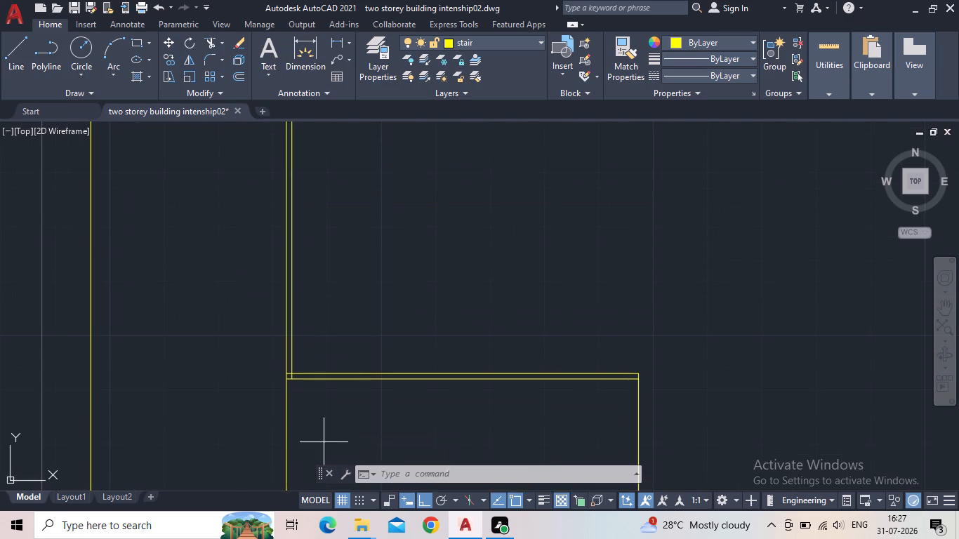
pyautogui.moveTo(315, 439); pyautogui.dragTo(303, 432)
pyautogui.click(246, 424)
pyautogui.press('Delete')
pyautogui.scroll(1, 296, 406)
pyautogui.press('space')
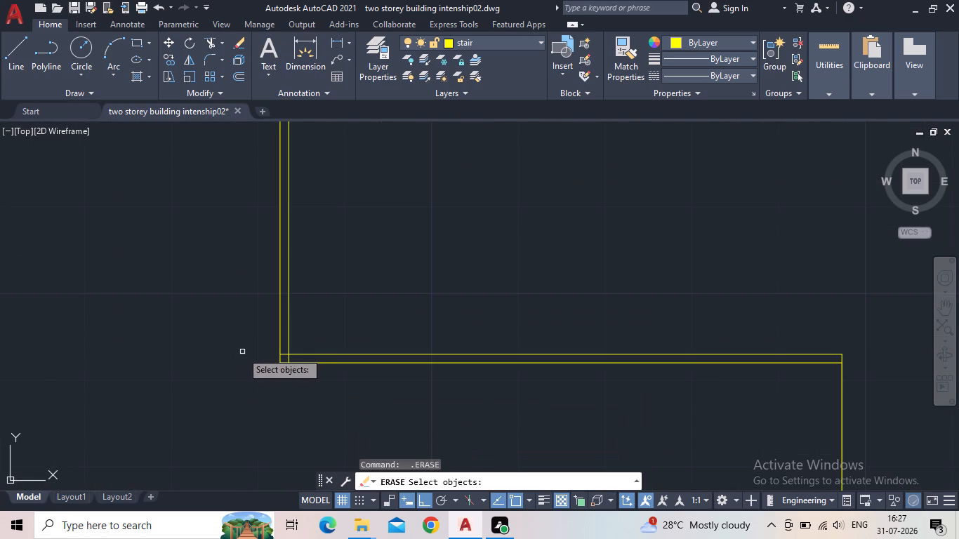
pyautogui.press('Escape')
# Draw a vertical line from the lower double lines' inner intersection, in line with the inner vertical, down to the bottom edge.
pyautogui.click(25, 58)
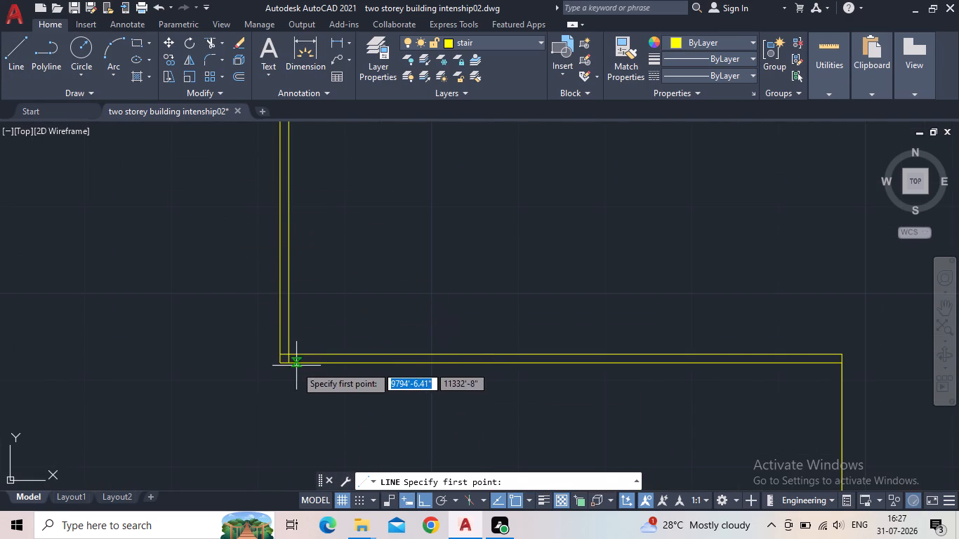
pyautogui.click(286, 361)
pyautogui.moveTo(303, 406); pyautogui.dragTo(303, 146, button='middle')
pyautogui.scroll(-1, 304, 143)
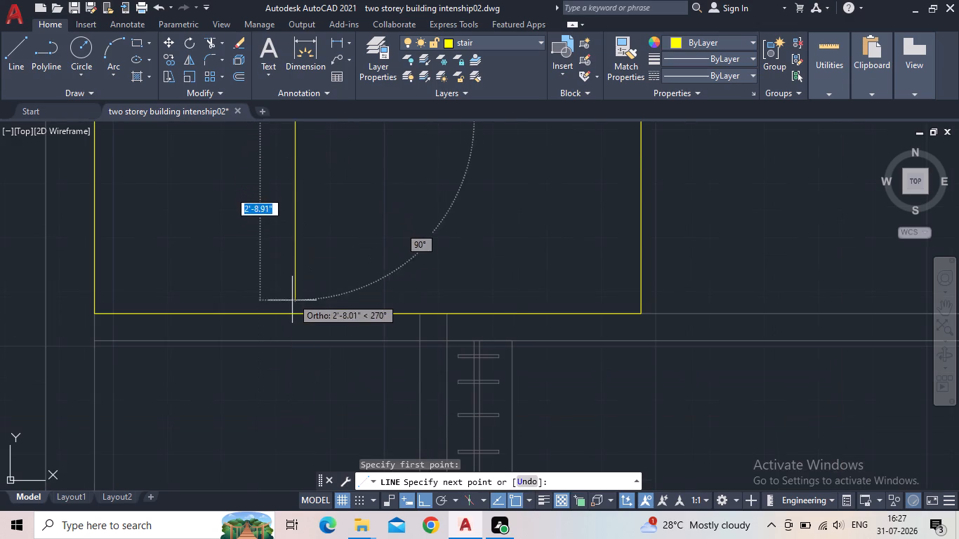
pyautogui.click(293, 316)
pyautogui.press('Escape')
# Draw a matching vertical line from the upper double lines' inner intersection up to the outline's top edge.
pyautogui.moveTo(328, 244); pyautogui.dragTo(305, 366, button='middle')
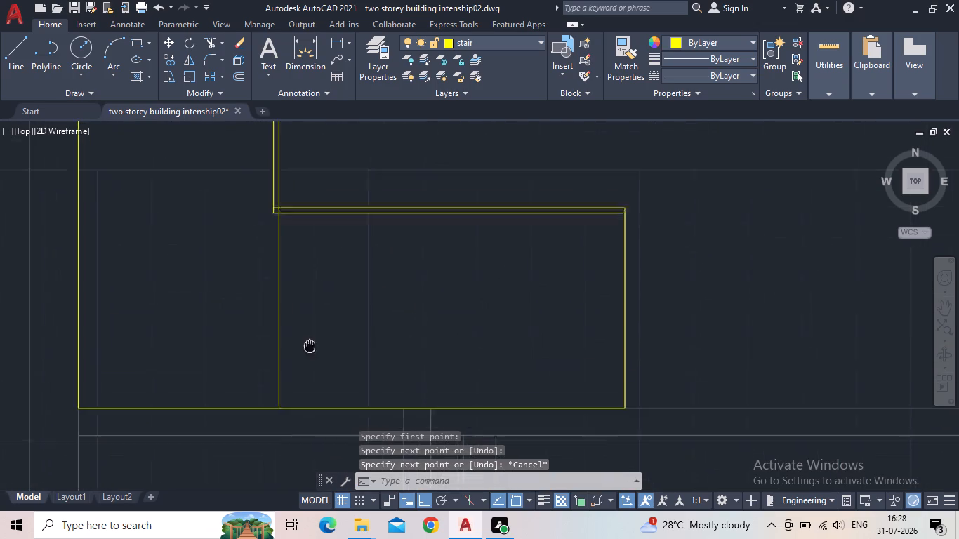
pyautogui.moveTo(305, 366); pyautogui.dragTo(303, 389, button='middle')
pyautogui.scroll(-3, 303, 390)
pyautogui.press('space')
pyautogui.scroll(4, 285, 199)
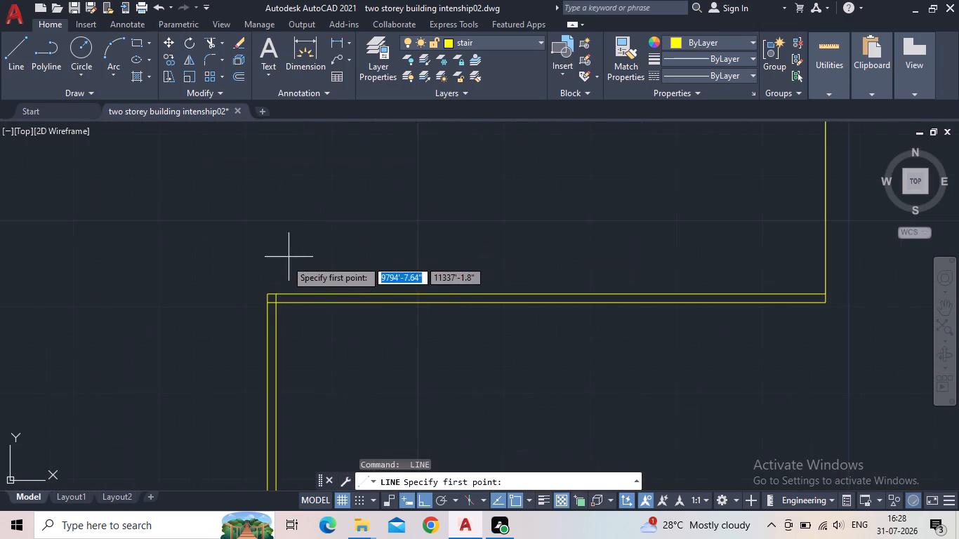
pyautogui.scroll(2, 270, 305)
pyautogui.click(284, 277)
pyautogui.moveTo(293, 158); pyautogui.dragTo(293, 162, button='middle')
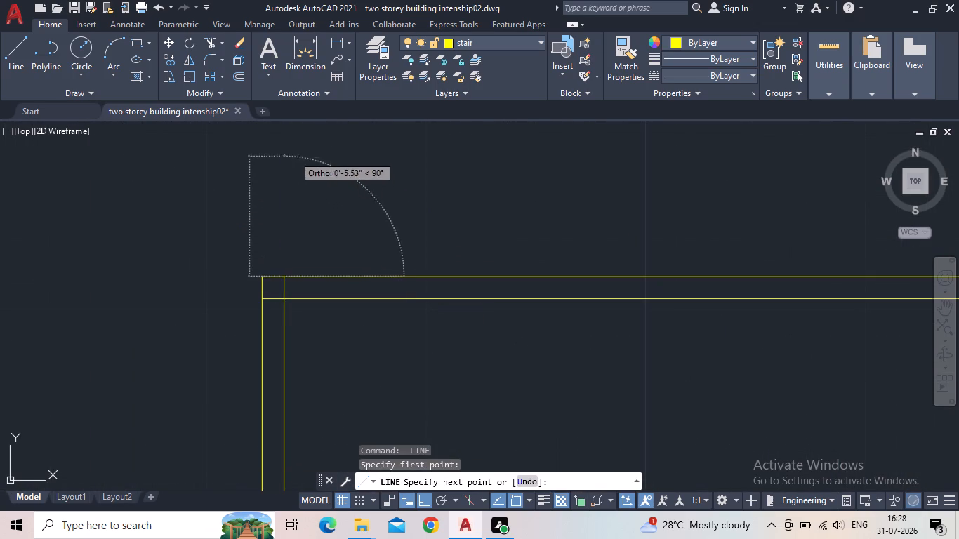
pyautogui.moveTo(293, 162); pyautogui.dragTo(324, 264, button='middle')
pyautogui.scroll(1, 318, 319)
pyautogui.moveTo(314, 331); pyautogui.dragTo(338, 126, button='middle')
pyautogui.scroll(1, 333, 159)
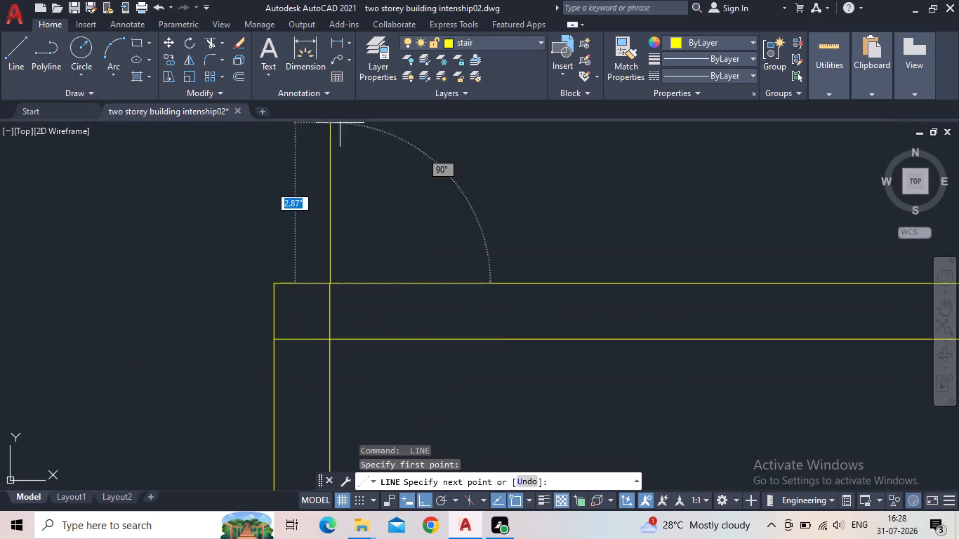
pyautogui.scroll(6, 327, 277)
pyautogui.moveTo(342, 249); pyautogui.dragTo(379, 74, button='middle')
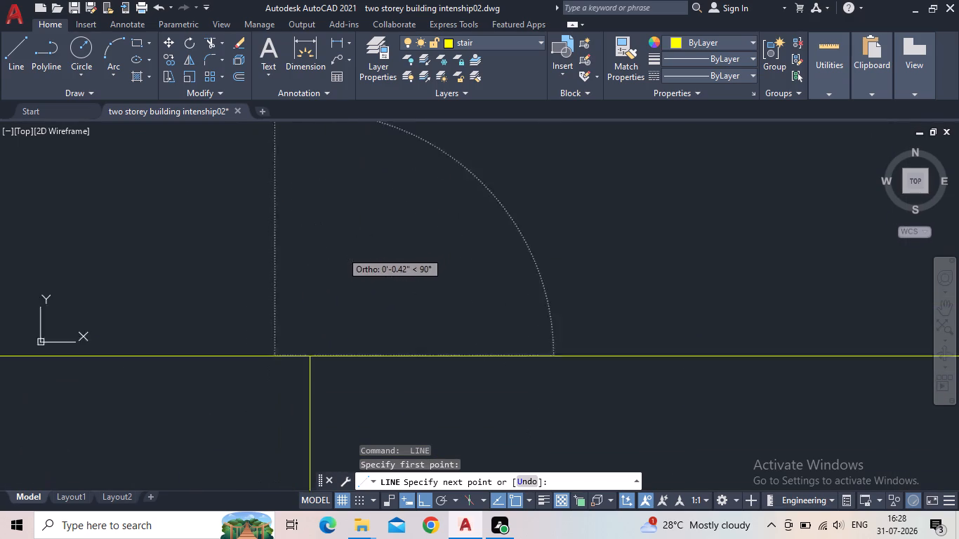
pyautogui.moveTo(379, 74); pyautogui.dragTo(387, 53, button='middle')
pyautogui.moveTo(379, 218); pyautogui.dragTo(399, 325, button='middle')
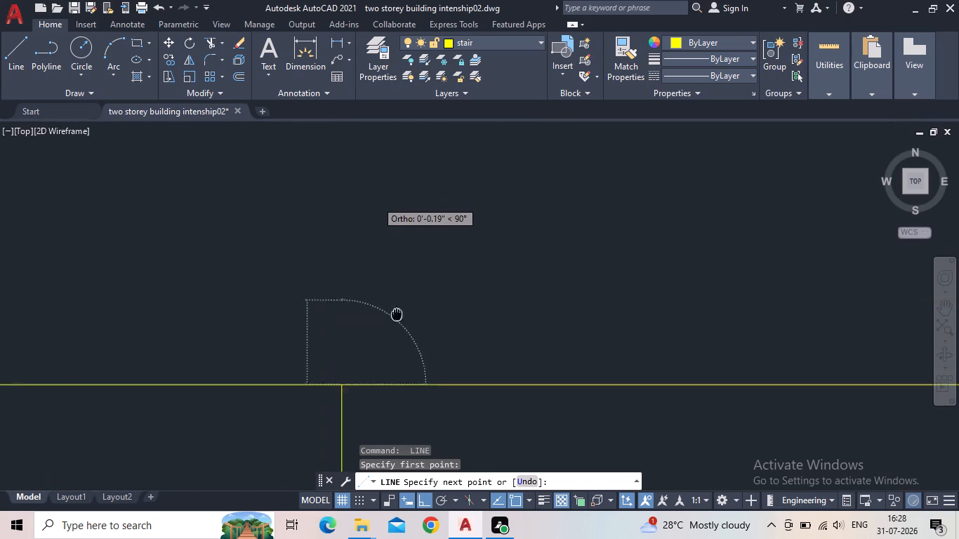
pyautogui.moveTo(399, 325); pyautogui.dragTo(402, 334, button='middle')
pyautogui.scroll(-5, 402, 336)
pyautogui.moveTo(336, 246); pyautogui.dragTo(332, 386, button='middle')
pyautogui.scroll(-4, 331, 389)
pyautogui.scroll(-3, 333, 306)
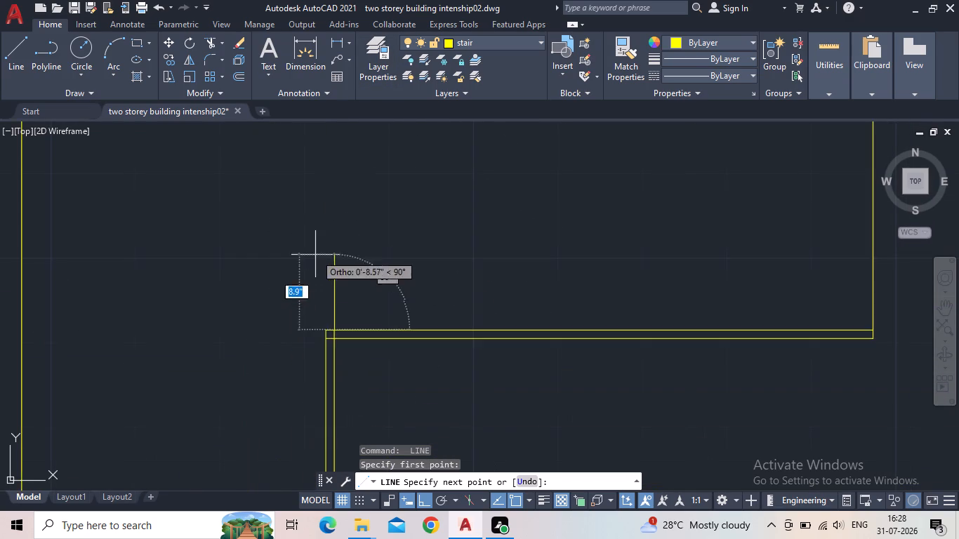
pyautogui.scroll(-3, 319, 246)
pyautogui.click(324, 194)
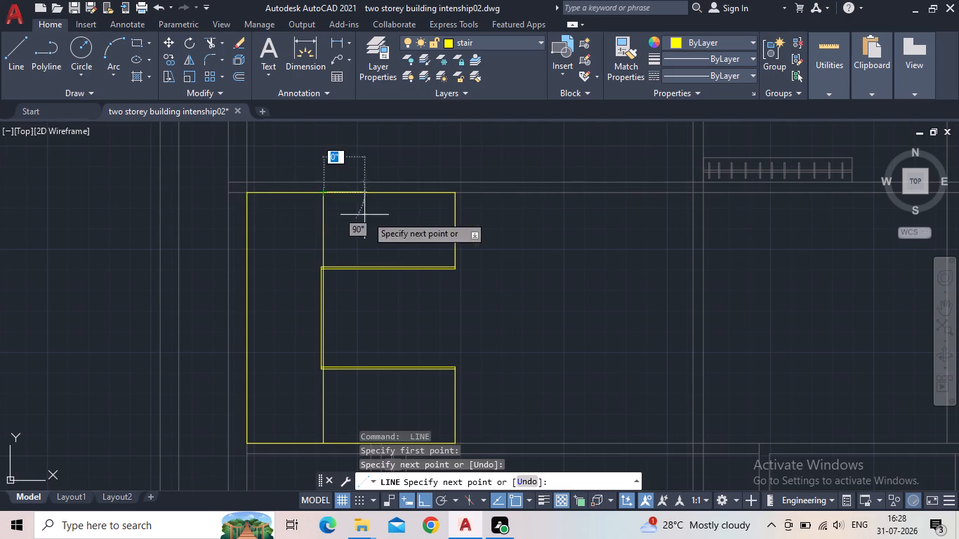
pyautogui.press('Escape')
# Measure the lower flight's length from the landing line to its right end with a trial linear dimension.
pyautogui.moveTo(342, 248); pyautogui.dragTo(327, 196, button='middle')
pyautogui.scroll(2, 307, 291)
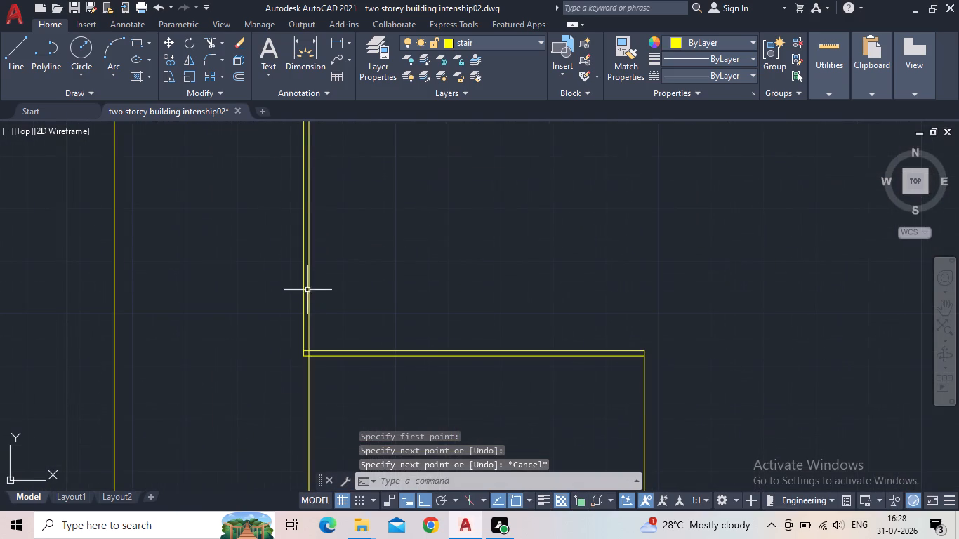
pyautogui.moveTo(330, 306); pyautogui.dragTo(330, 192, button='middle')
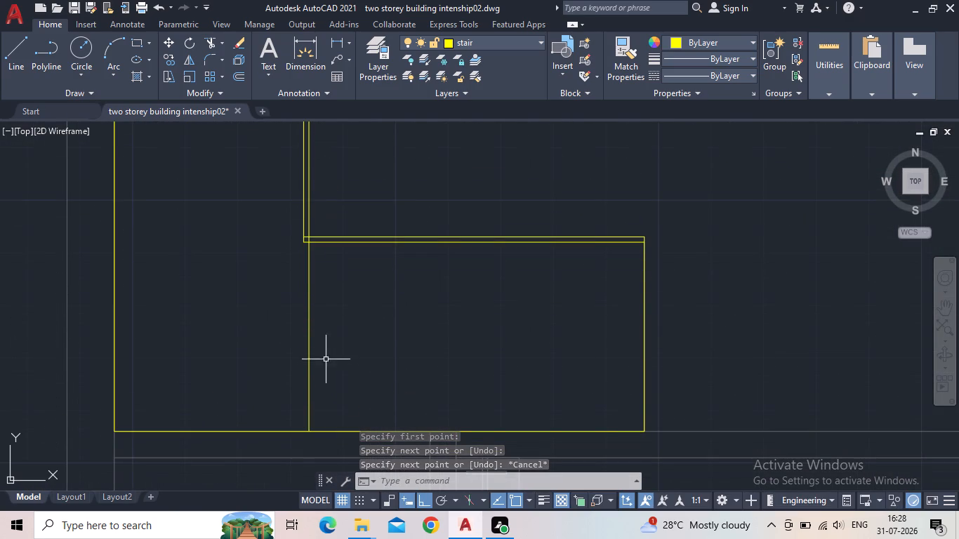
pyautogui.click(307, 358)
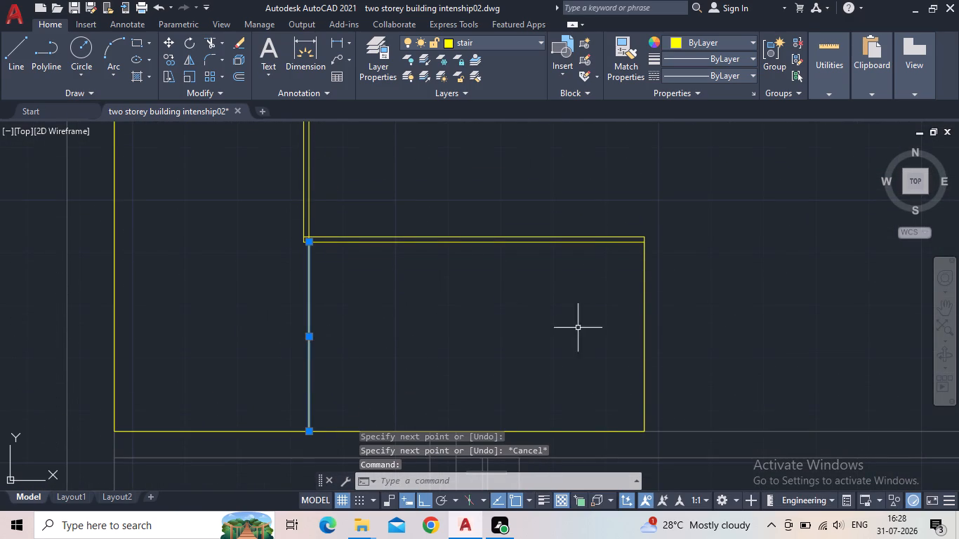
pyautogui.press('Escape')
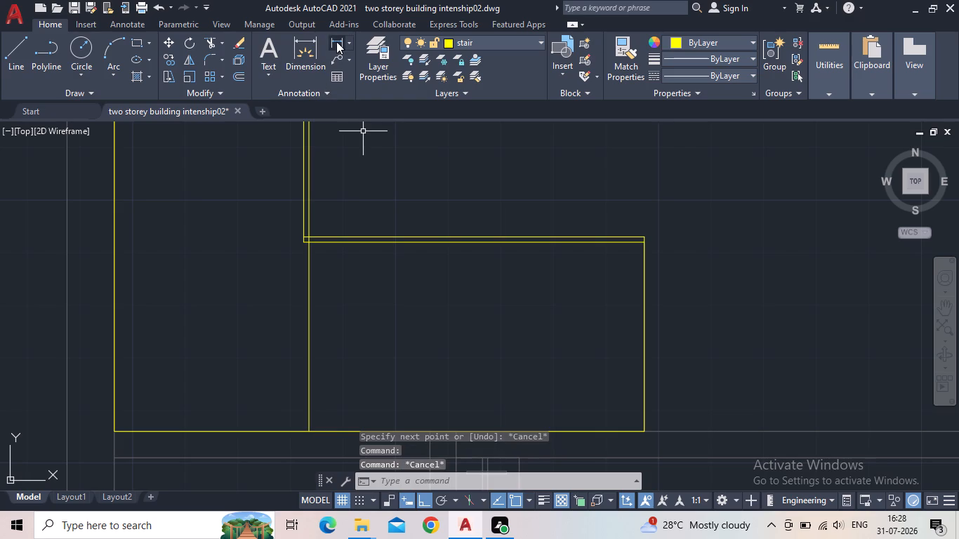
pyautogui.click(337, 41)
pyautogui.scroll(2, 310, 259)
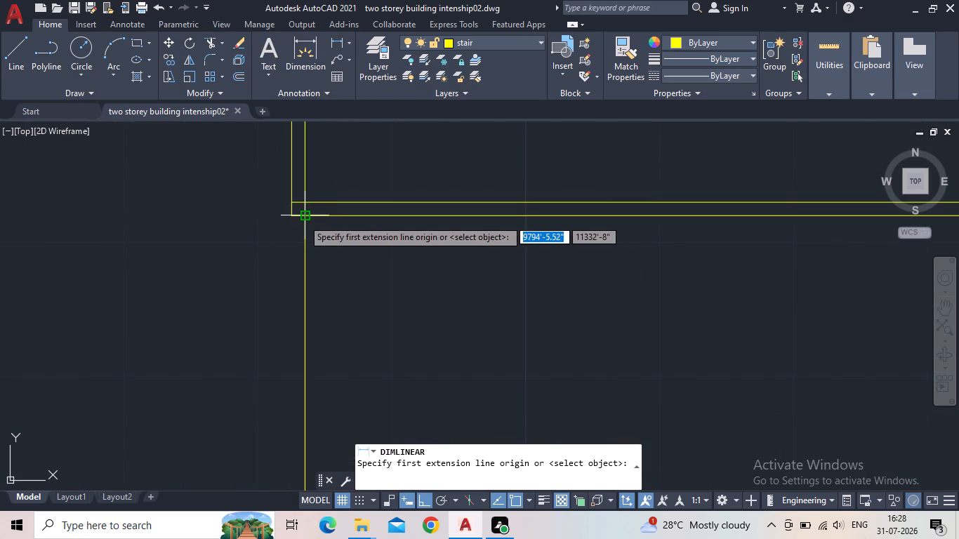
pyautogui.click(303, 219)
pyautogui.moveTo(592, 226); pyautogui.dragTo(378, 263, button='middle')
pyautogui.scroll(-1, 371, 265)
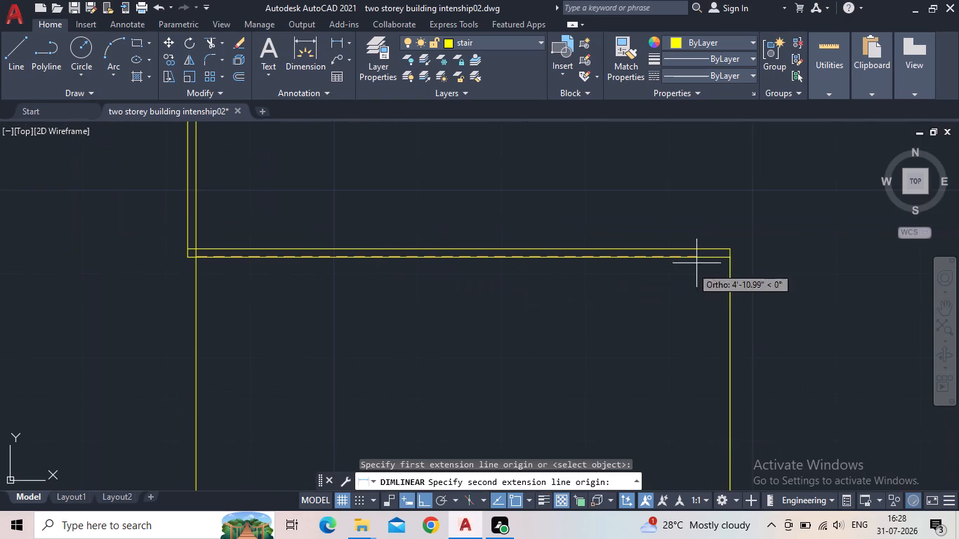
pyautogui.click(729, 258)
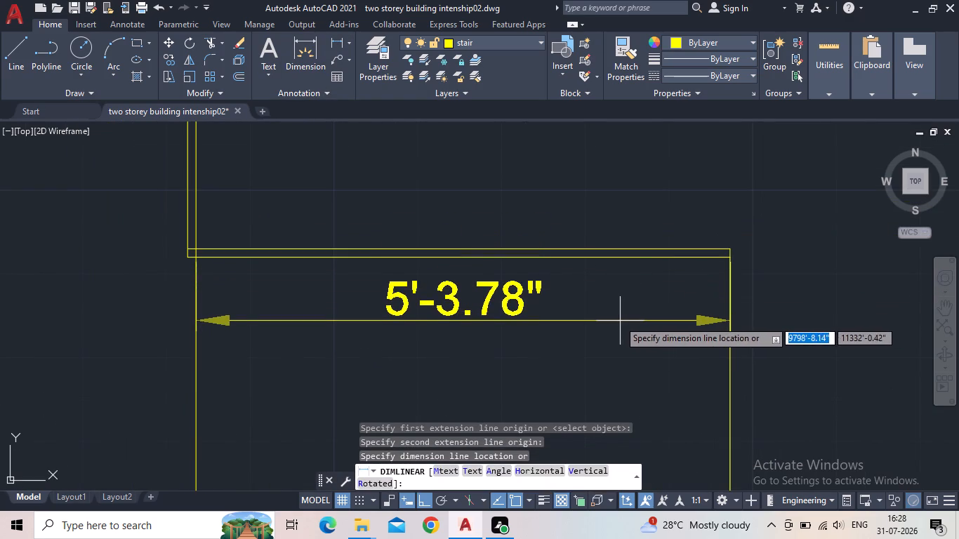
pyautogui.press('Escape')
# Copy the lower flight's right edge inward as an array of 6 items about 10.6" apart to form tread lines.
pyautogui.moveTo(522, 320); pyautogui.dragTo(479, 262, button='middle')
pyautogui.scroll(-2, 475, 257)
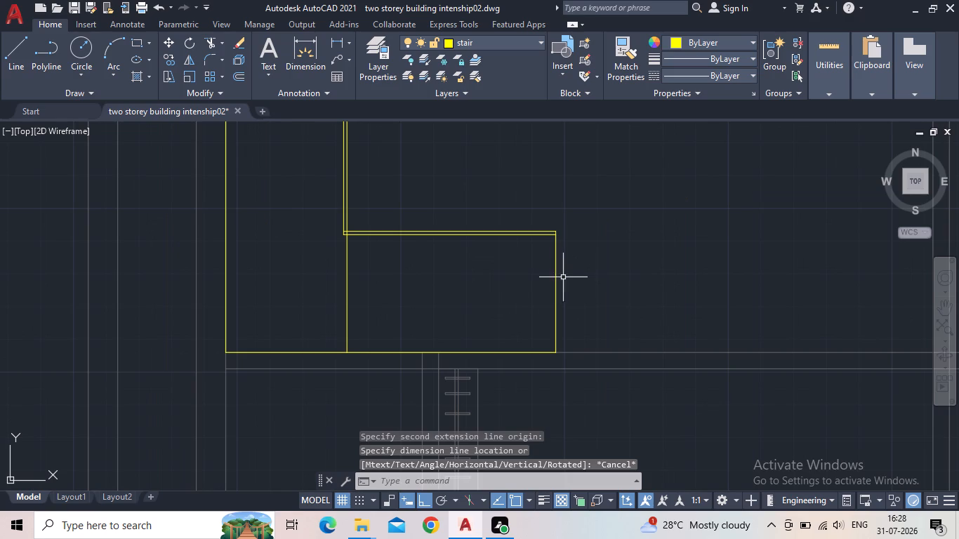
pyautogui.click(557, 281)
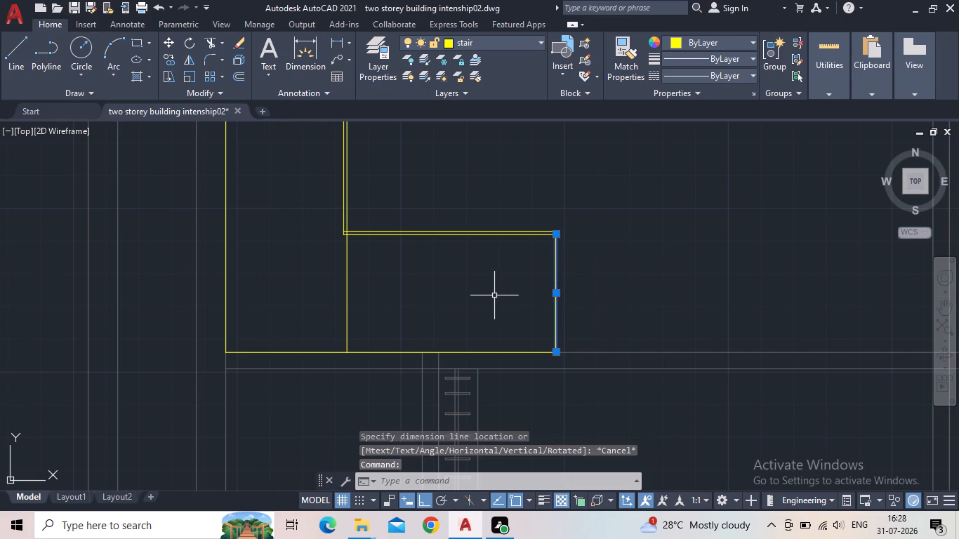
pyautogui.press('c')
pyautogui.press('o')
pyautogui.press('Return')
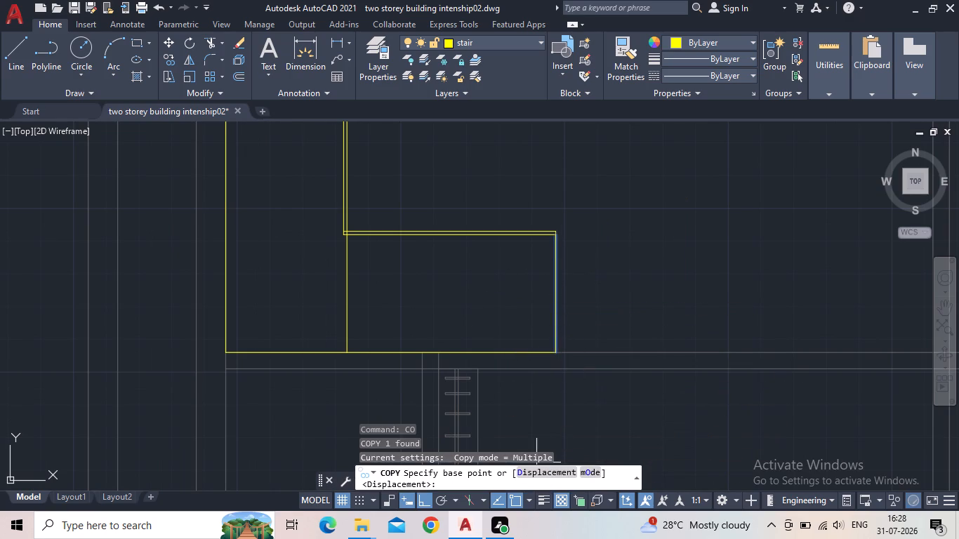
pyautogui.click(555, 352)
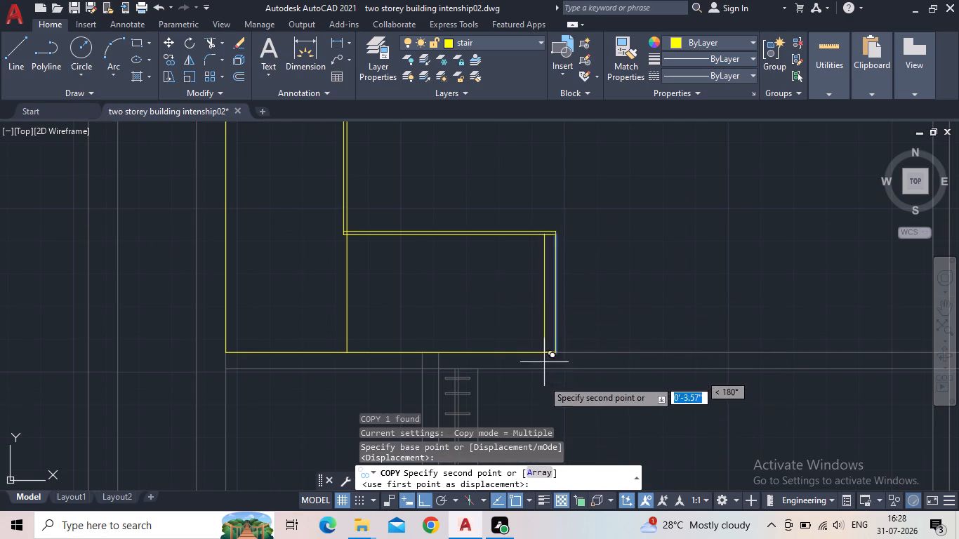
pyautogui.click(533, 471)
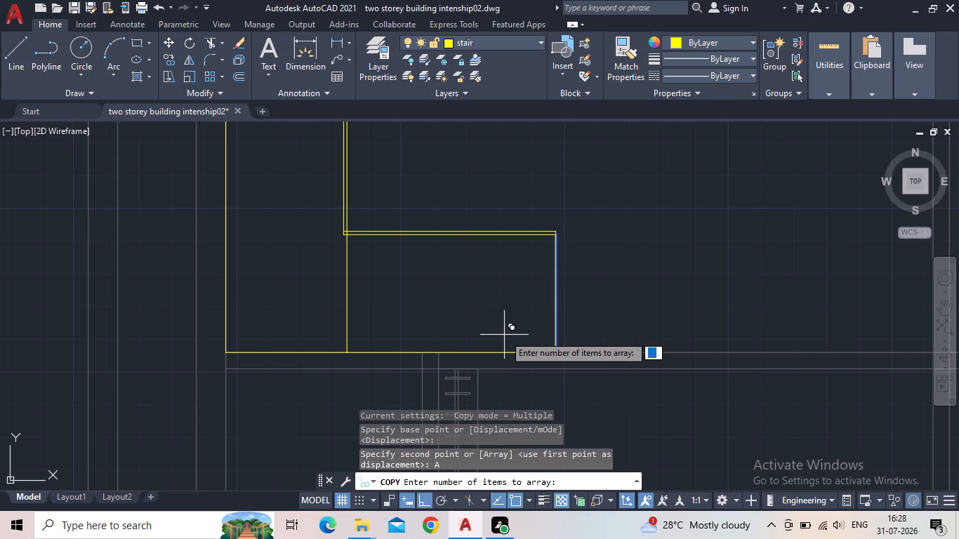
pyautogui.write('1.')
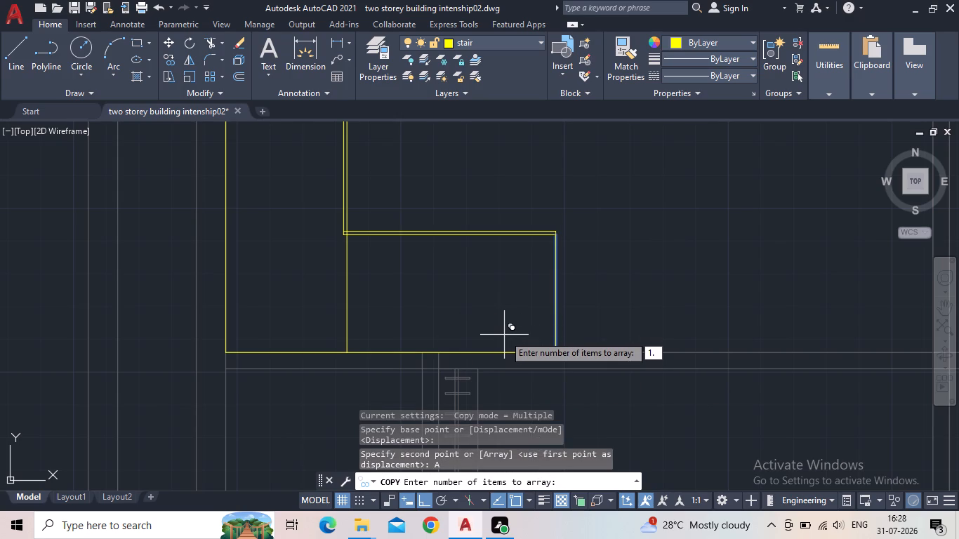
pyautogui.press('BackSpace')
pyautogui.press('BackSpace')
pyautogui.write('0.6')
pyautogui.hotkey('shift', '"')
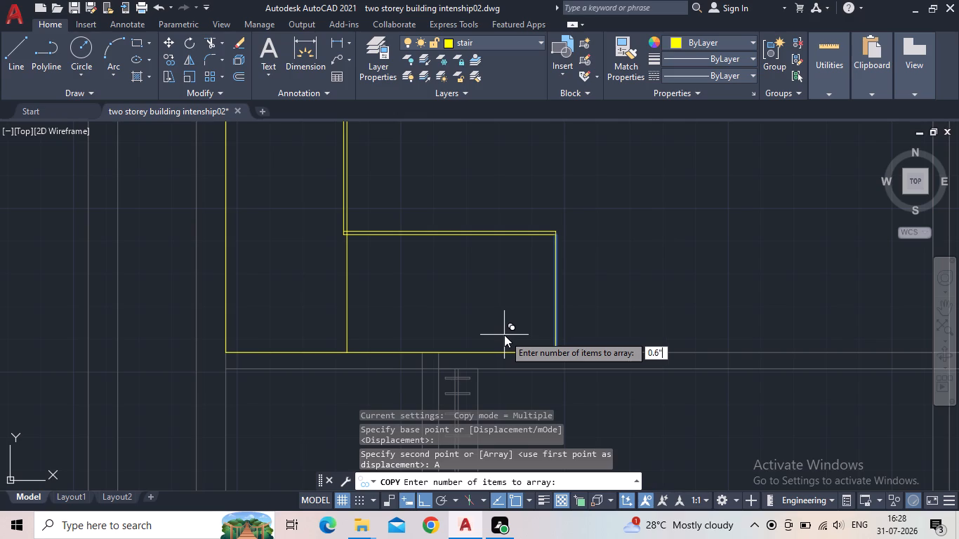
pyautogui.press('Return')
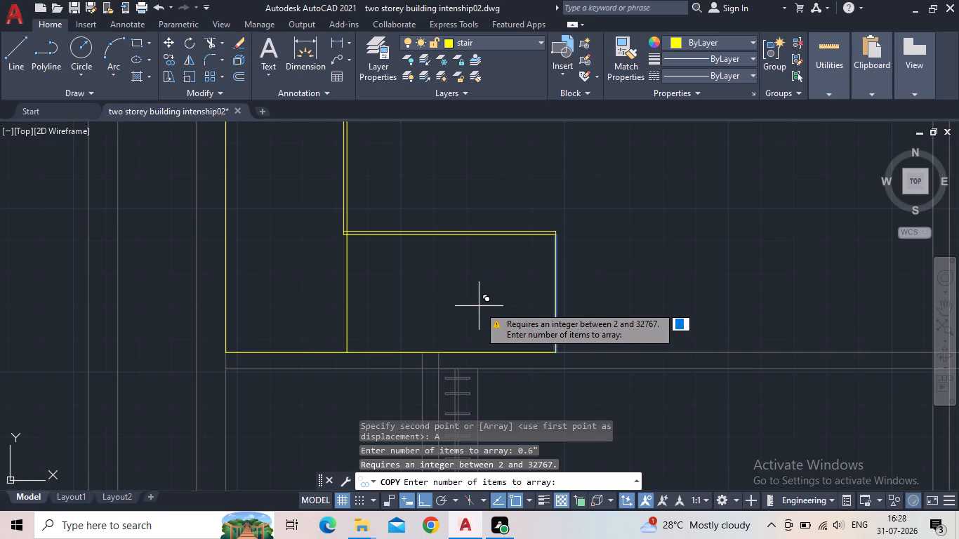
pyautogui.press('6')
pyautogui.press('Return')
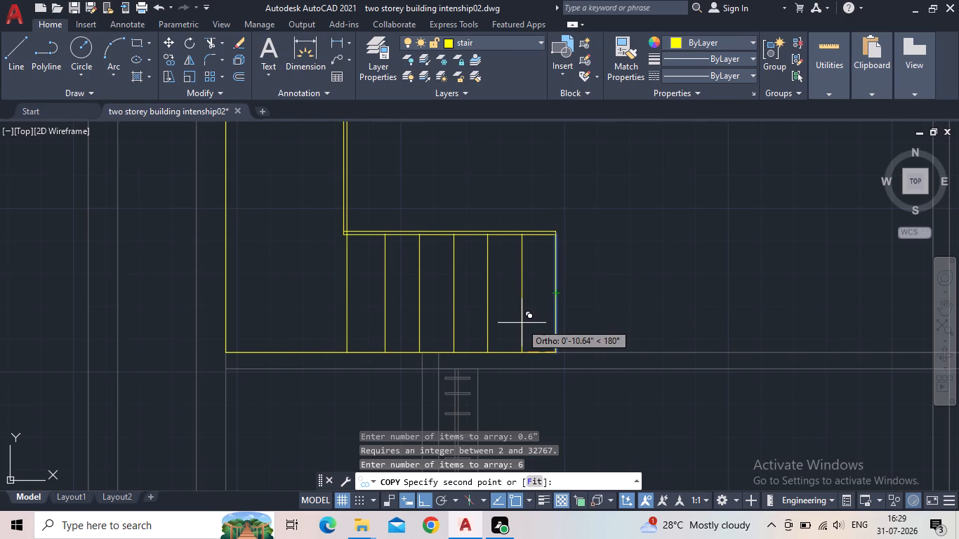
pyautogui.click(522, 321)
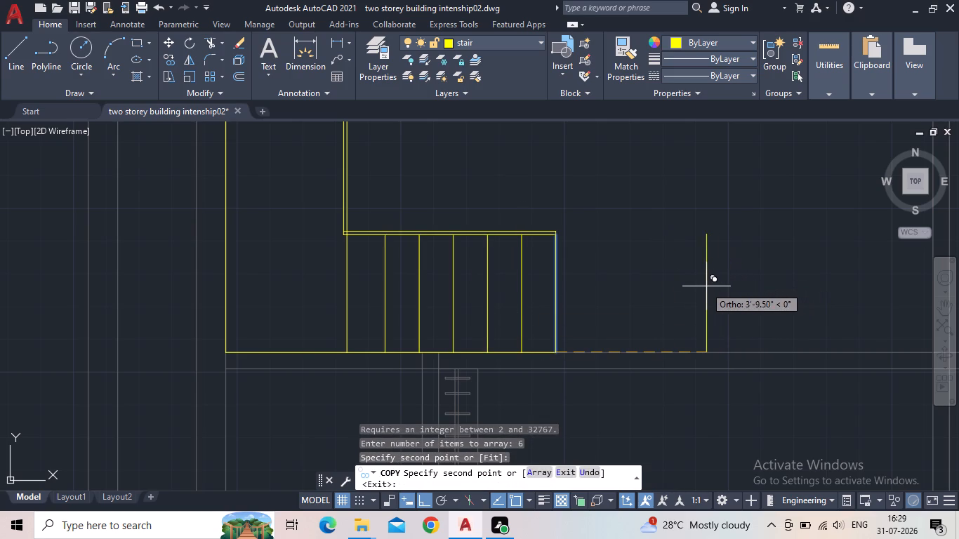
pyautogui.press('Escape')
# Mirror the lower flight's five tread lines about the staircase's horizontal midline onto the upper flight, keeping the originals.
pyautogui.scroll(-1, 654, 292)
pyautogui.moveTo(642, 293); pyautogui.dragTo(639, 322, button='middle')
pyautogui.scroll(-1, 635, 326)
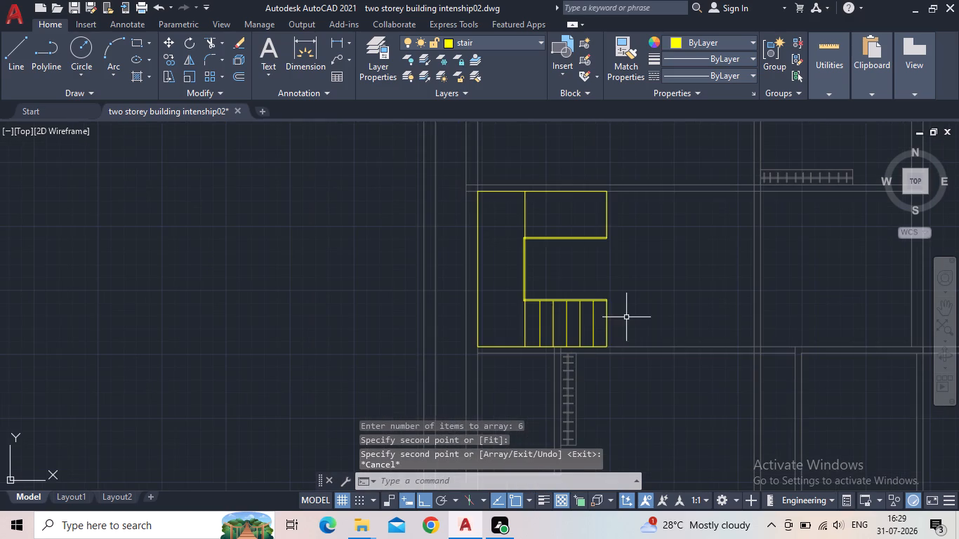
pyautogui.scroll(1, 604, 332)
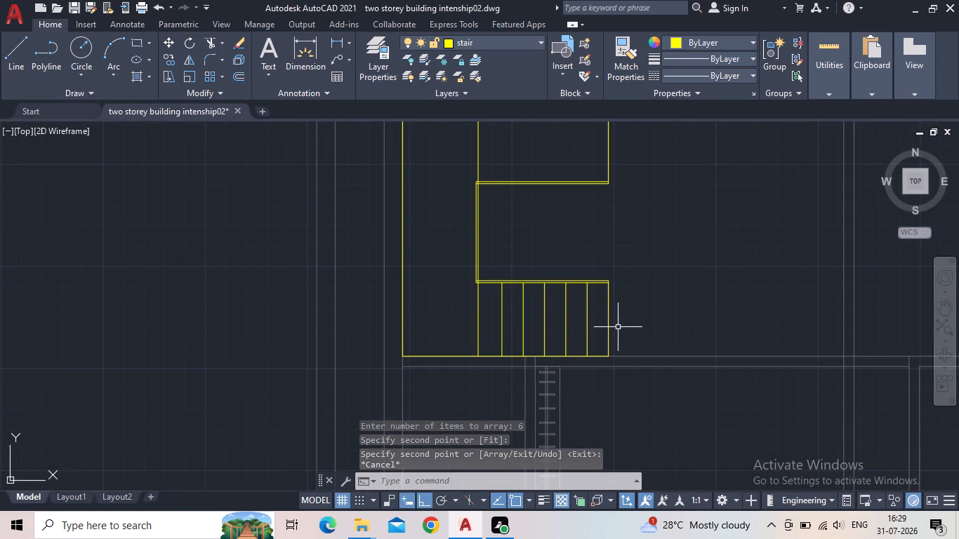
pyautogui.click(602, 329)
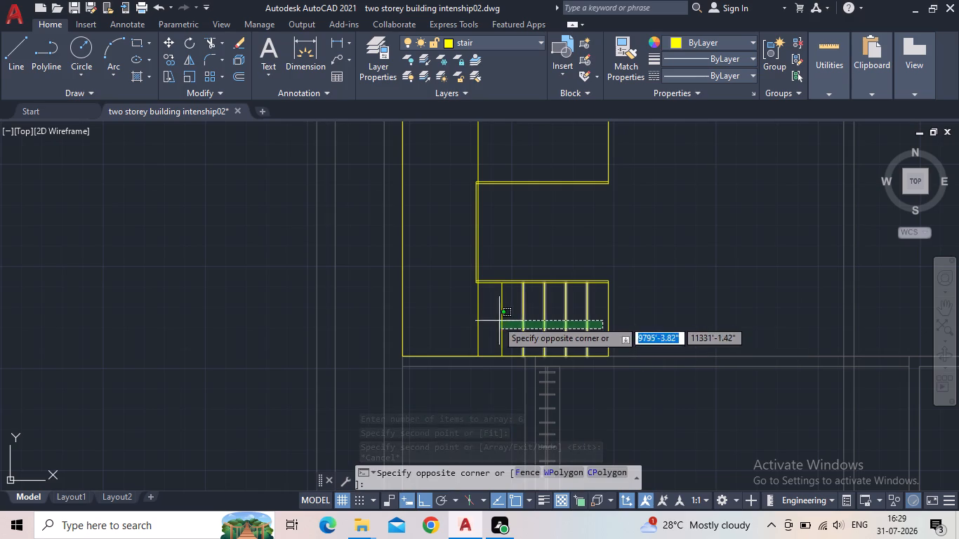
pyautogui.click(487, 317)
pyautogui.press('m')
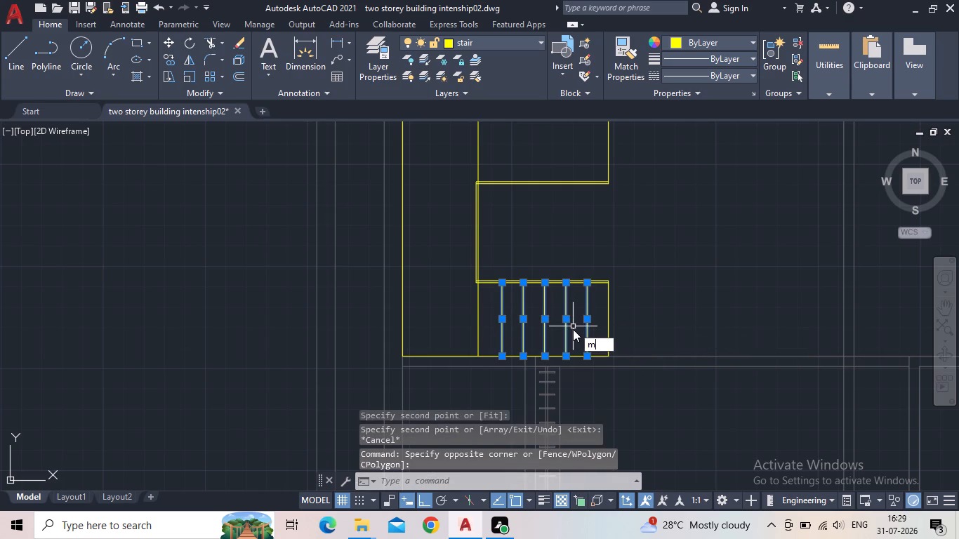
pyautogui.press('i')
pyautogui.press('Return')
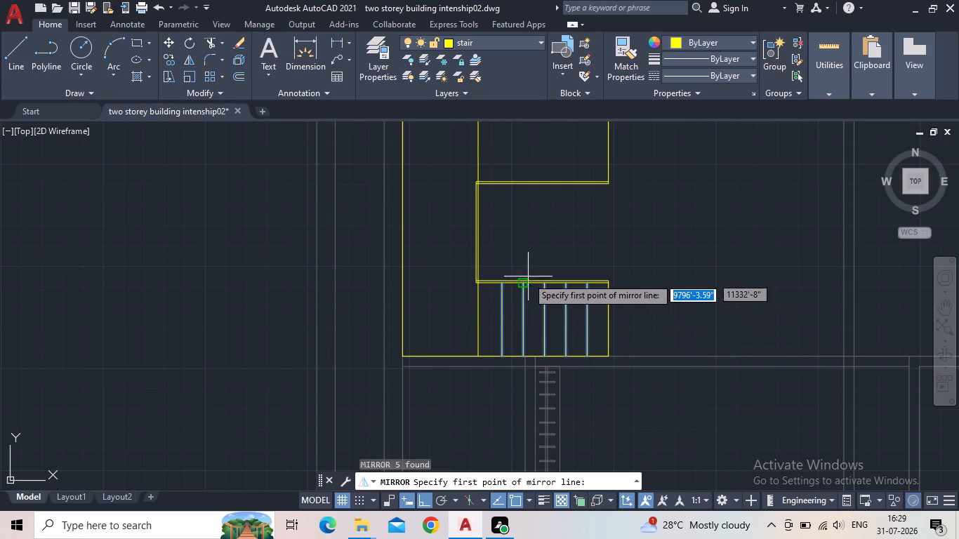
pyautogui.click(474, 230)
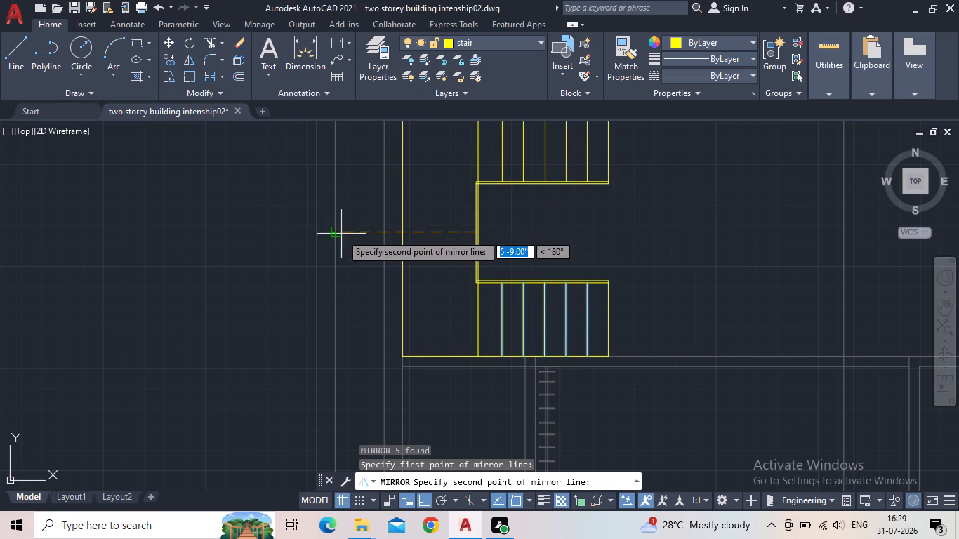
pyautogui.click(272, 232)
pyautogui.moveTo(315, 286); pyautogui.dragTo(272, 232)
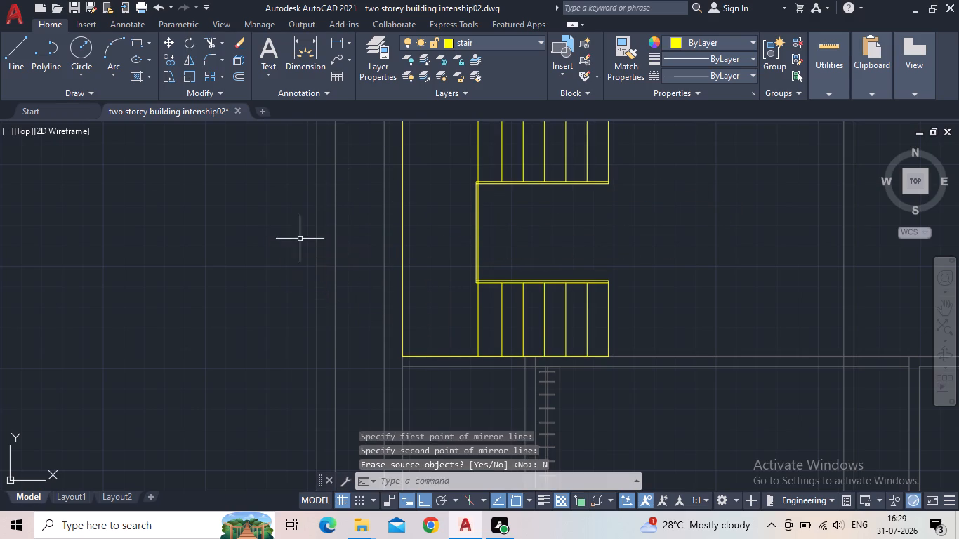
# Draw a diagonal line from the upper flight's inner corner to the staircase outline's top-left corner.
pyautogui.scroll(-3, 331, 239)
pyautogui.moveTo(322, 253); pyautogui.dragTo(310, 265, button='middle')
pyautogui.scroll(3, 322, 253)
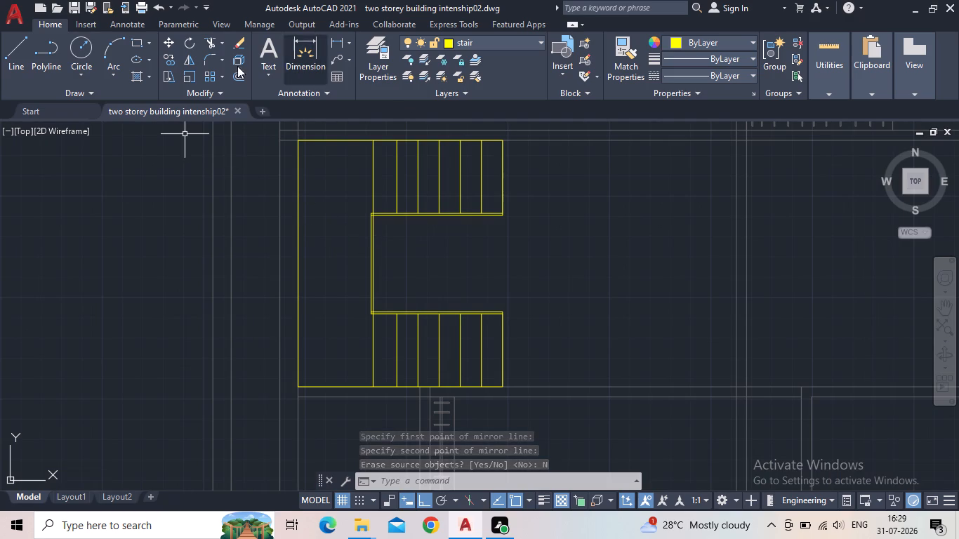
pyautogui.press('Escape')
pyautogui.click(14, 58)
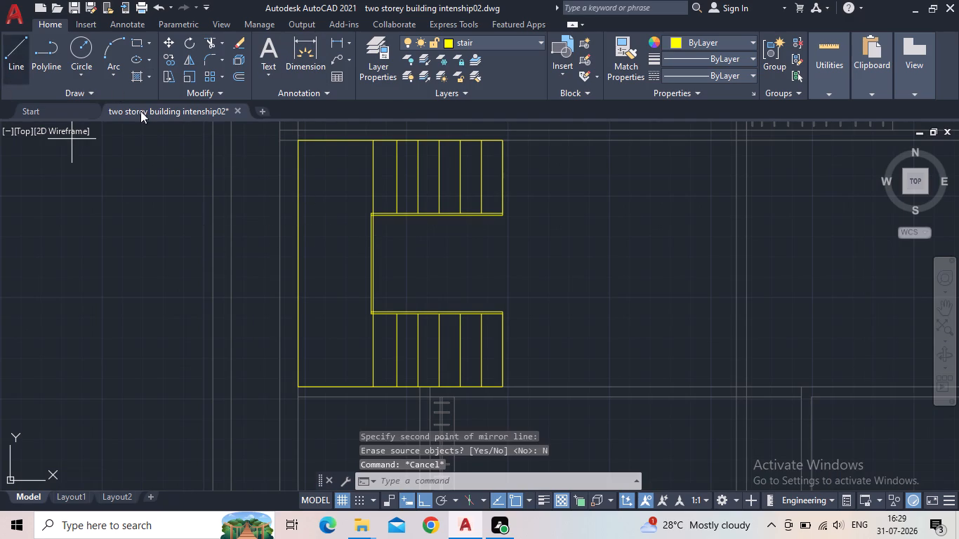
pyautogui.scroll(2, 332, 208)
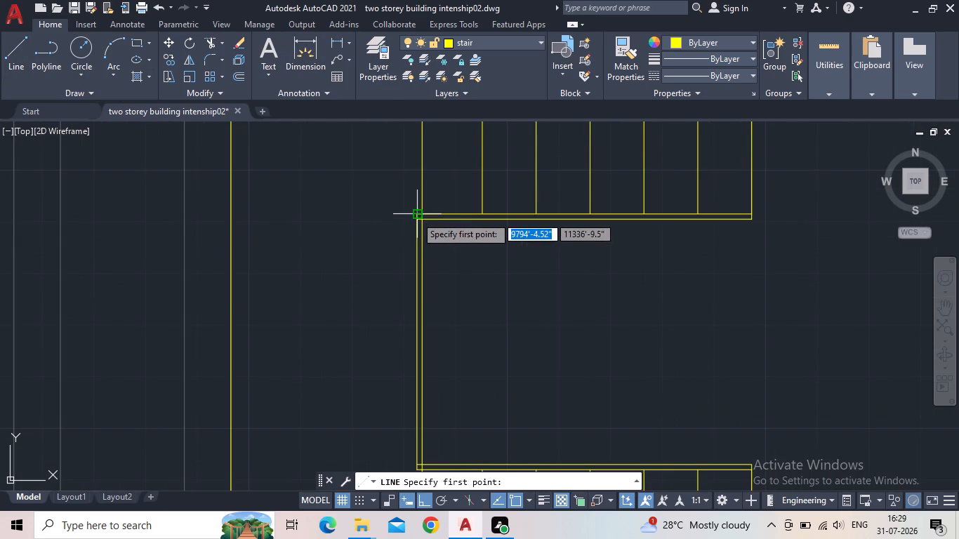
pyautogui.moveTo(416, 216); pyautogui.dragTo(402, 212)
pyautogui.moveTo(317, 174); pyautogui.dragTo(385, 307, button='middle')
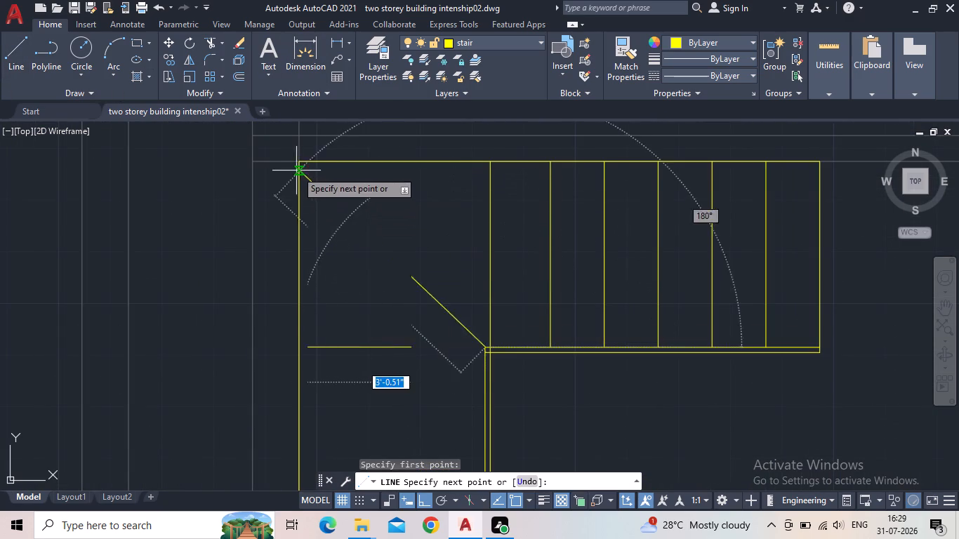
pyautogui.click(296, 166)
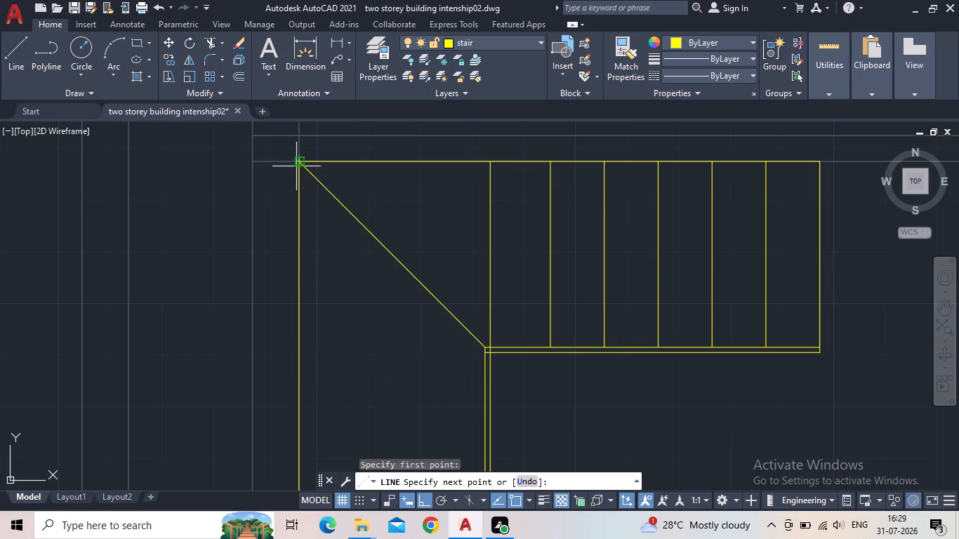
pyautogui.press('Escape')
# Draw a matching diagonal line from the lower flight's inner corner to the staircase outline's bottom-left corner.
pyautogui.moveTo(415, 385); pyautogui.dragTo(402, 284, button='middle')
pyautogui.scroll(-3, 399, 268)
pyautogui.scroll(1, 410, 385)
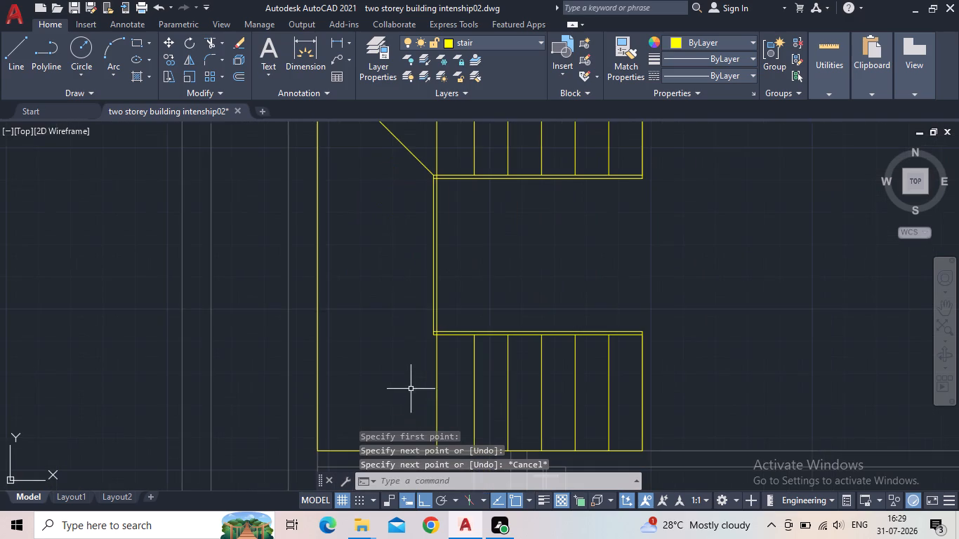
pyautogui.press('space')
pyautogui.scroll(3, 426, 368)
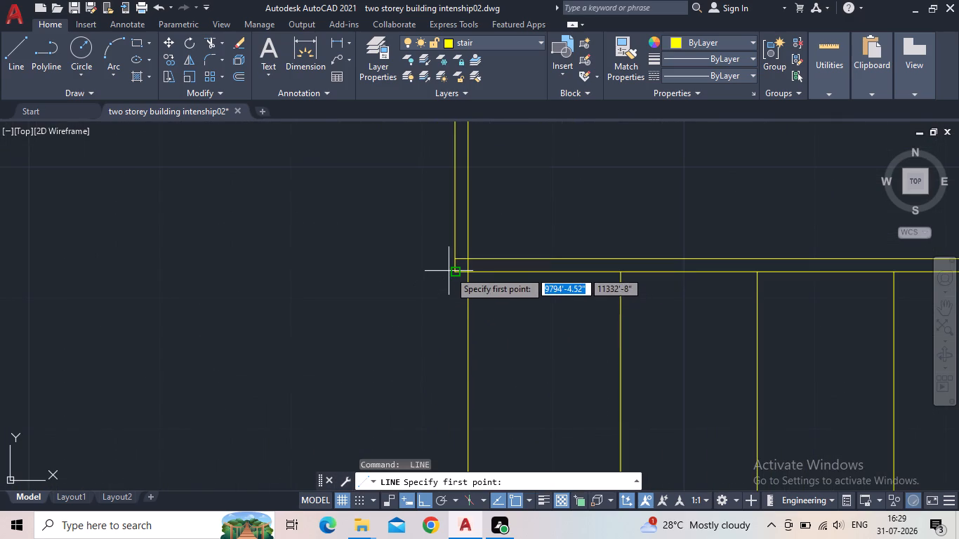
pyautogui.click(456, 270)
pyautogui.moveTo(381, 331); pyautogui.dragTo(505, 247, button='middle')
pyautogui.scroll(-3, 507, 247)
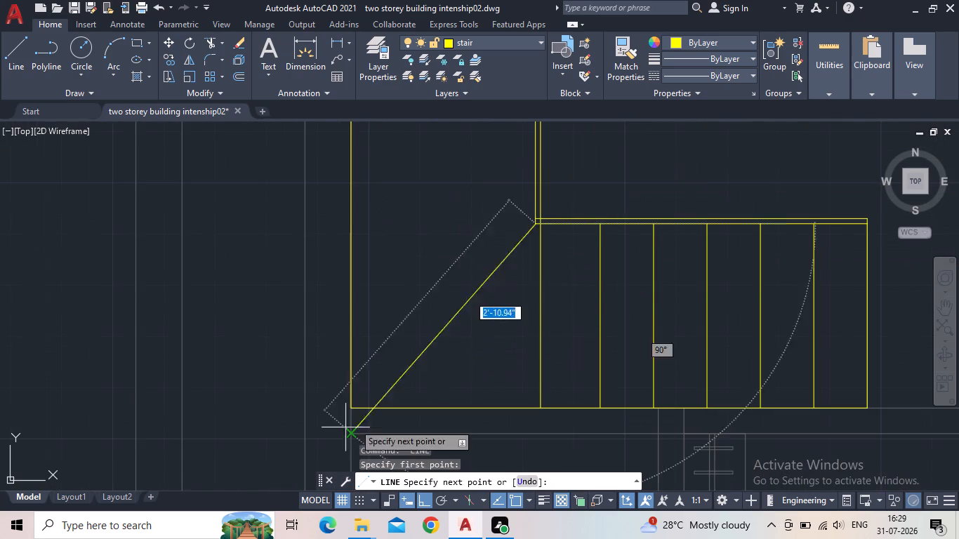
pyautogui.click(351, 407)
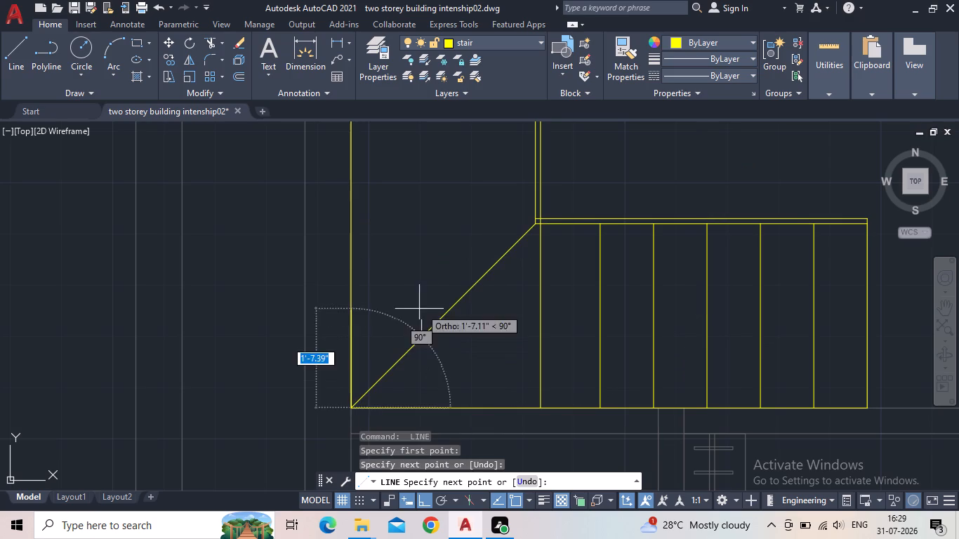
pyautogui.press('Escape')
# Draw a horizontal line from the lower flight's inner corner across the landing to the outline's left edge.
pyautogui.scroll(-2, 436, 312)
pyautogui.moveTo(426, 303); pyautogui.dragTo(404, 317, button='middle')
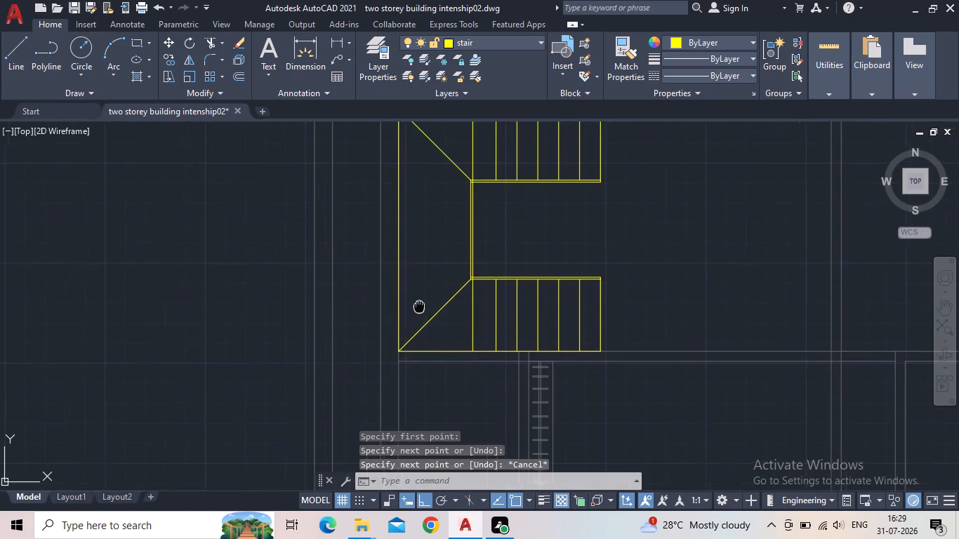
pyautogui.moveTo(404, 317); pyautogui.dragTo(374, 336, button='middle')
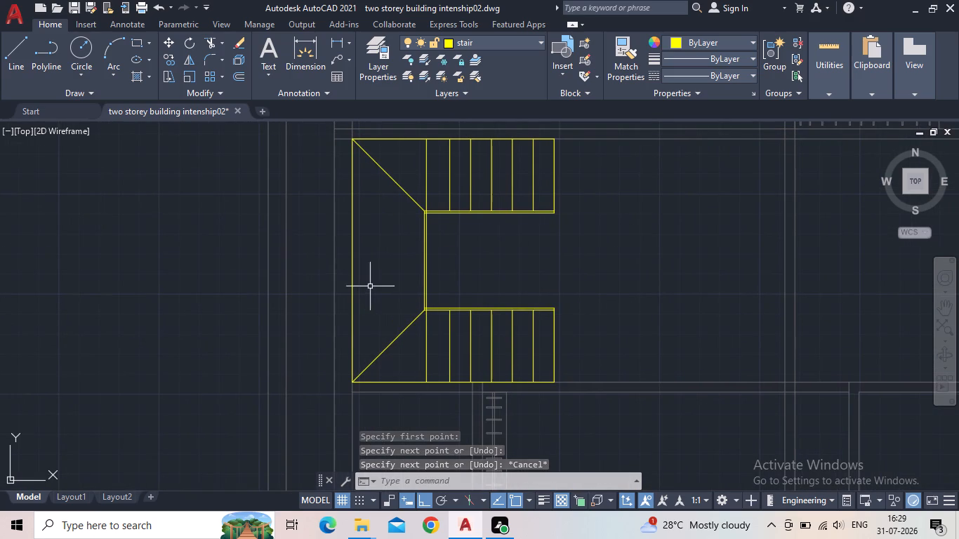
pyautogui.press('space')
pyautogui.scroll(3, 397, 318)
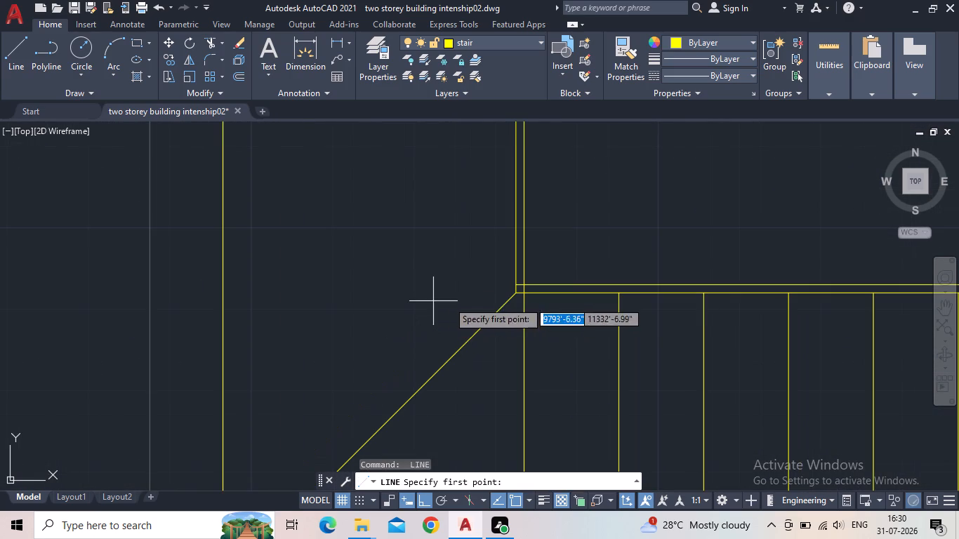
pyautogui.click(515, 295)
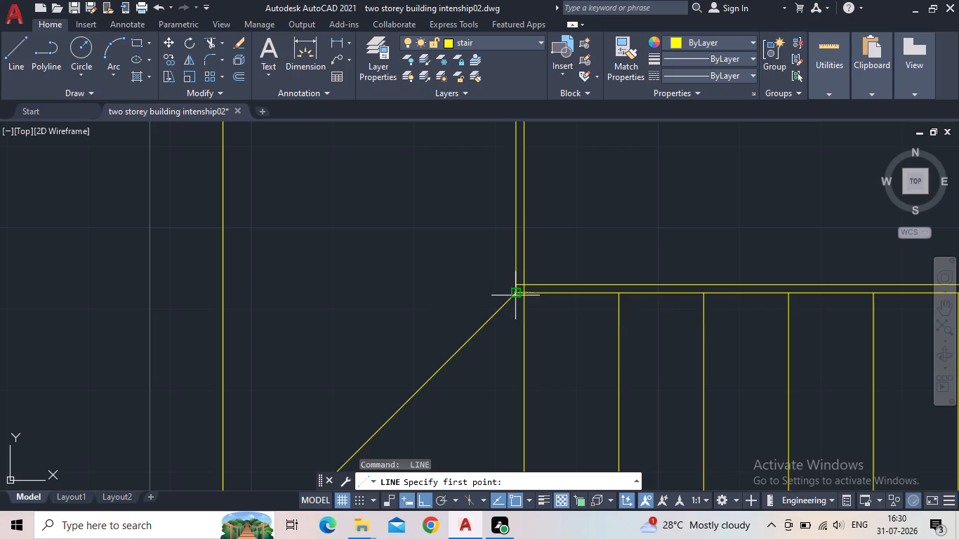
pyautogui.click(222, 292)
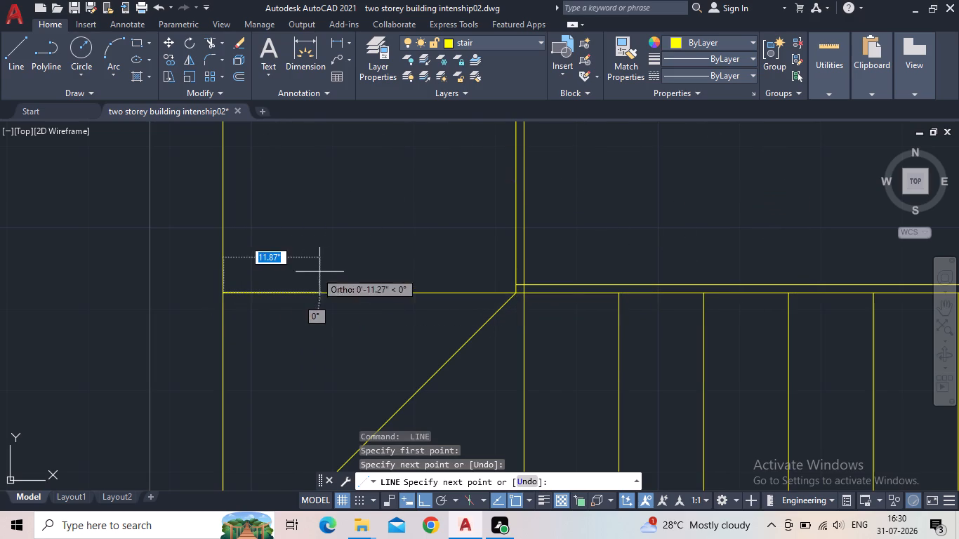
pyautogui.press('Escape')
pyautogui.moveTo(367, 284); pyautogui.dragTo(342, 326, button='middle')
pyautogui.scroll(-3, 343, 325)
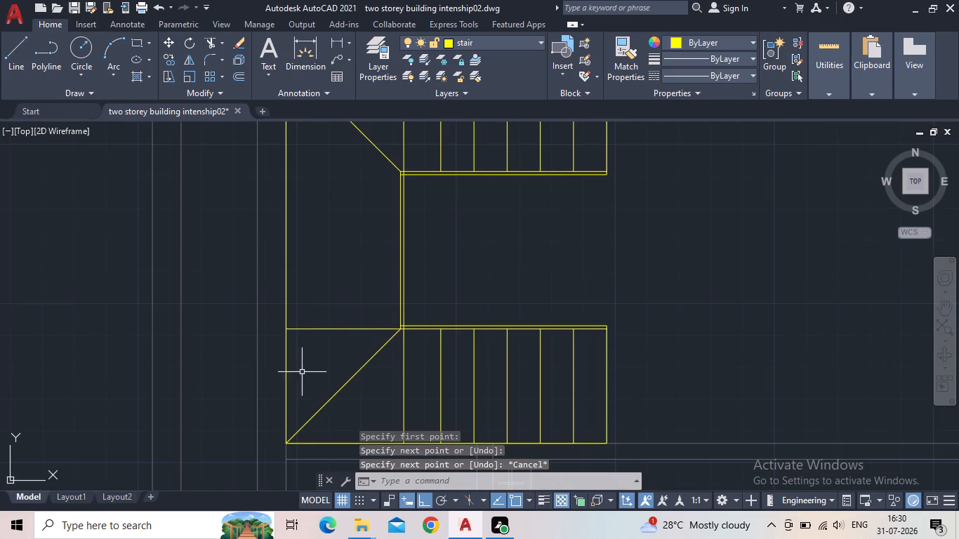
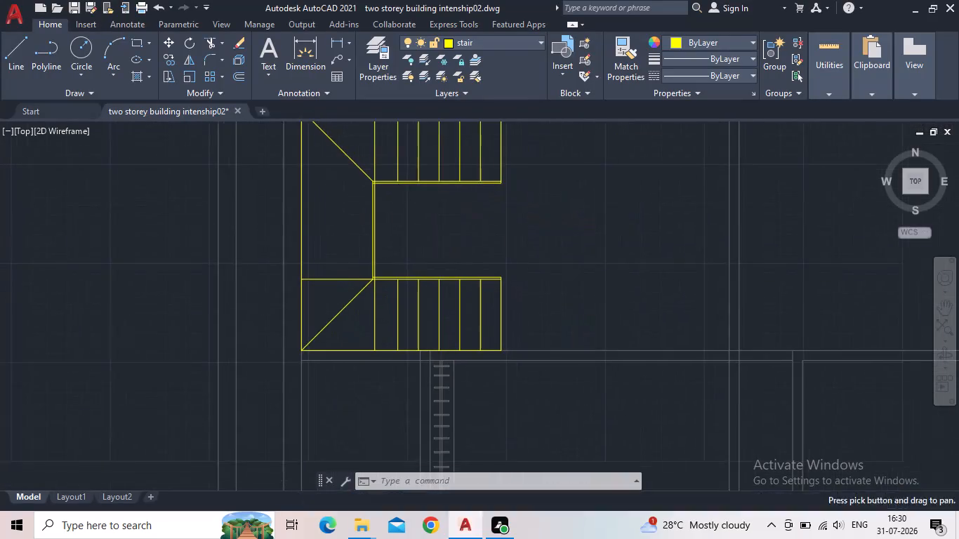
# Draw a horizontal line from the upper flight's inner corner to the stair's outer edge, closing off the upper winder.
pyautogui.scroll(3, 305, 255)
pyautogui.scroll(-2, 370, 299)
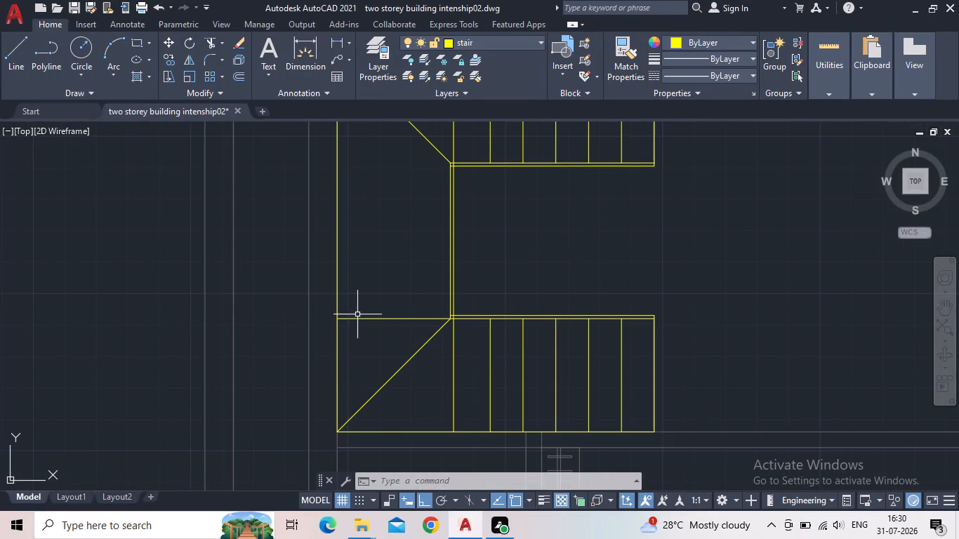
pyautogui.press('l')
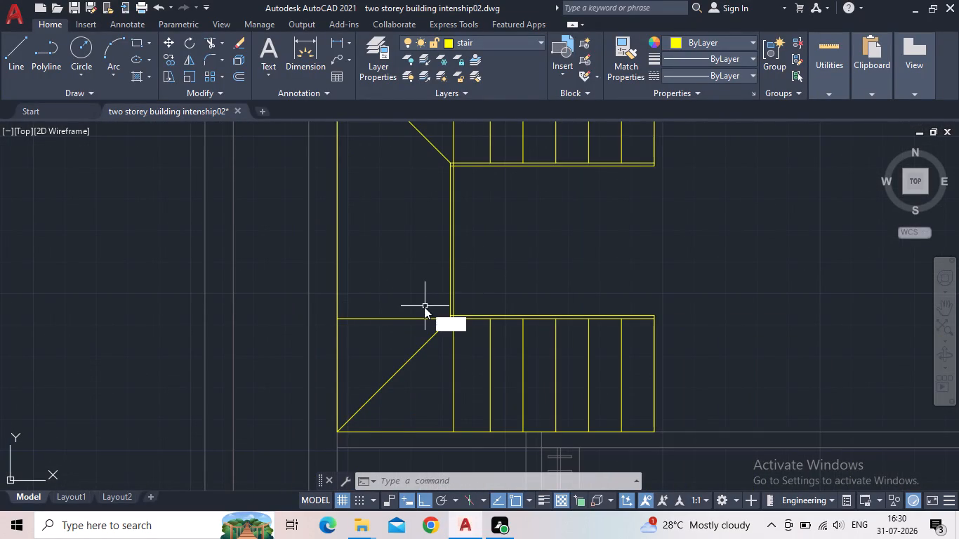
pyautogui.press('Return')
pyautogui.moveTo(418, 156); pyautogui.dragTo(433, 211, button='middle')
pyautogui.scroll(3, 442, 218)
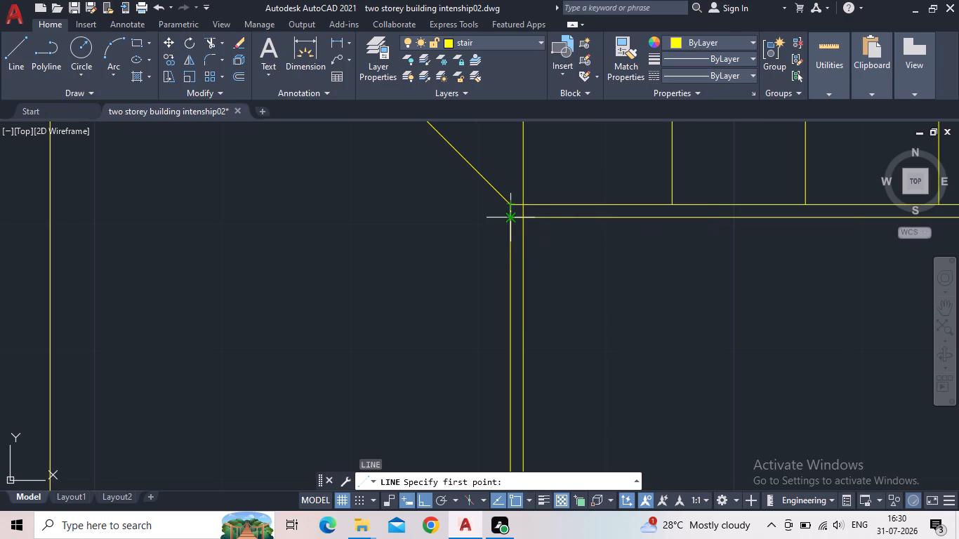
pyautogui.moveTo(512, 213); pyautogui.dragTo(532, 97, button='middle')
pyautogui.scroll(-1, 532, 99)
pyautogui.scroll(-2, 524, 173)
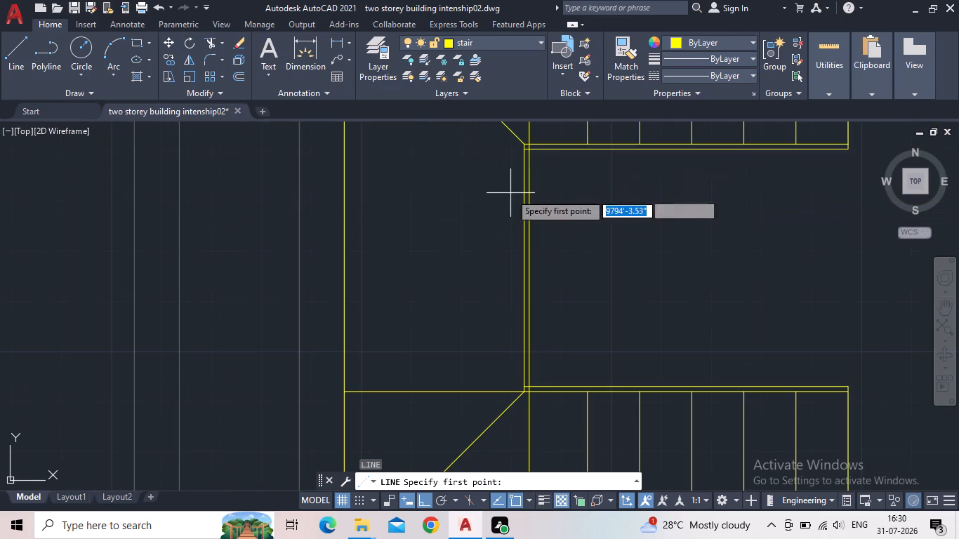
pyautogui.moveTo(496, 220); pyautogui.dragTo(499, 373, button='middle')
pyautogui.scroll(2, 517, 284)
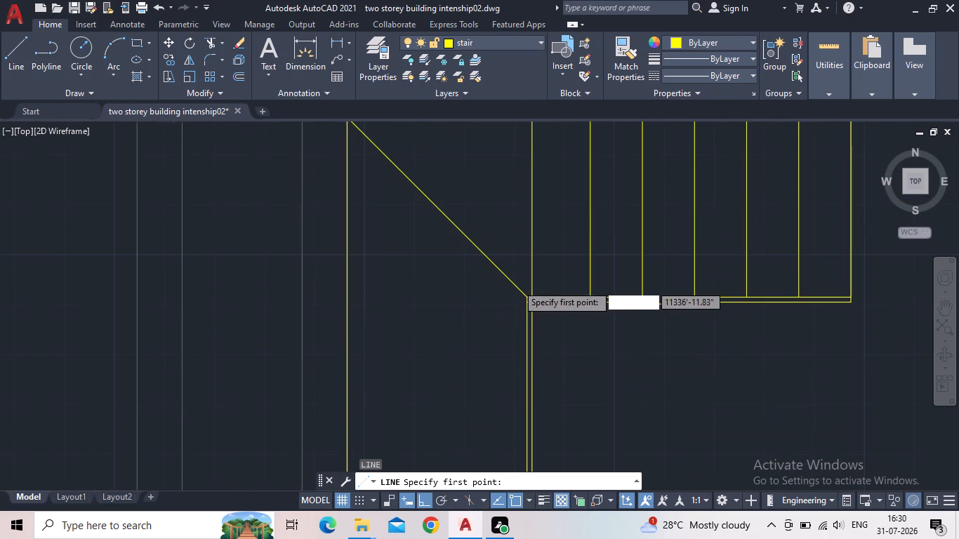
pyautogui.moveTo(542, 317); pyautogui.dragTo(524, 317)
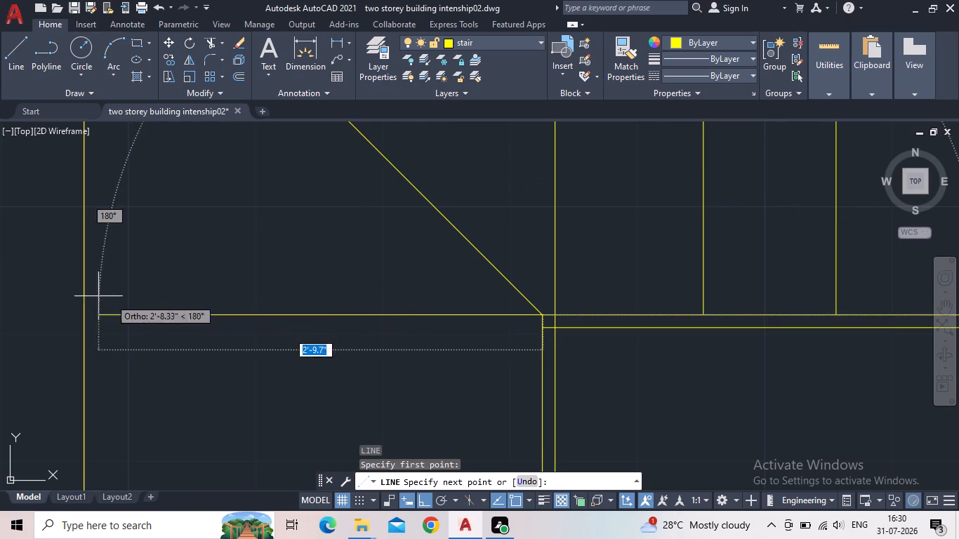
pyautogui.click(86, 314)
pyautogui.press('Escape')
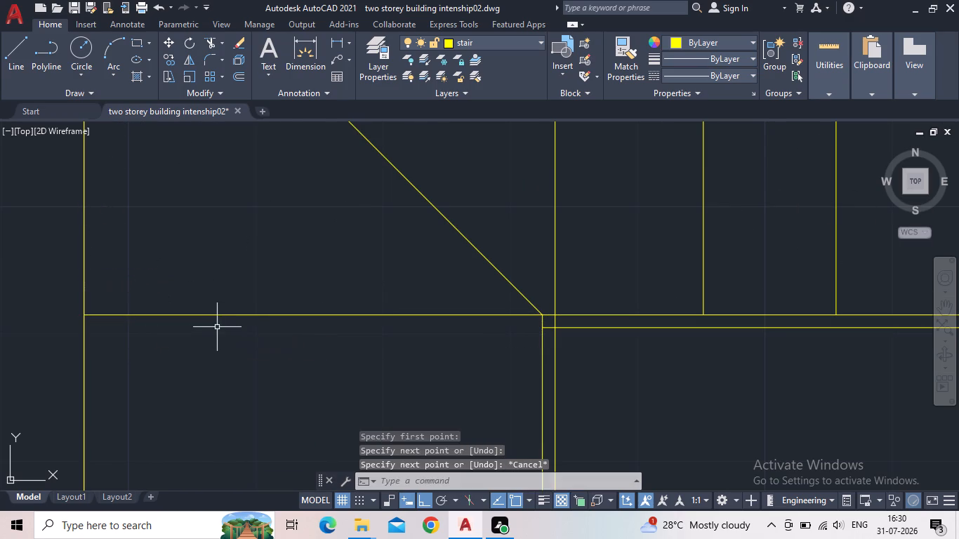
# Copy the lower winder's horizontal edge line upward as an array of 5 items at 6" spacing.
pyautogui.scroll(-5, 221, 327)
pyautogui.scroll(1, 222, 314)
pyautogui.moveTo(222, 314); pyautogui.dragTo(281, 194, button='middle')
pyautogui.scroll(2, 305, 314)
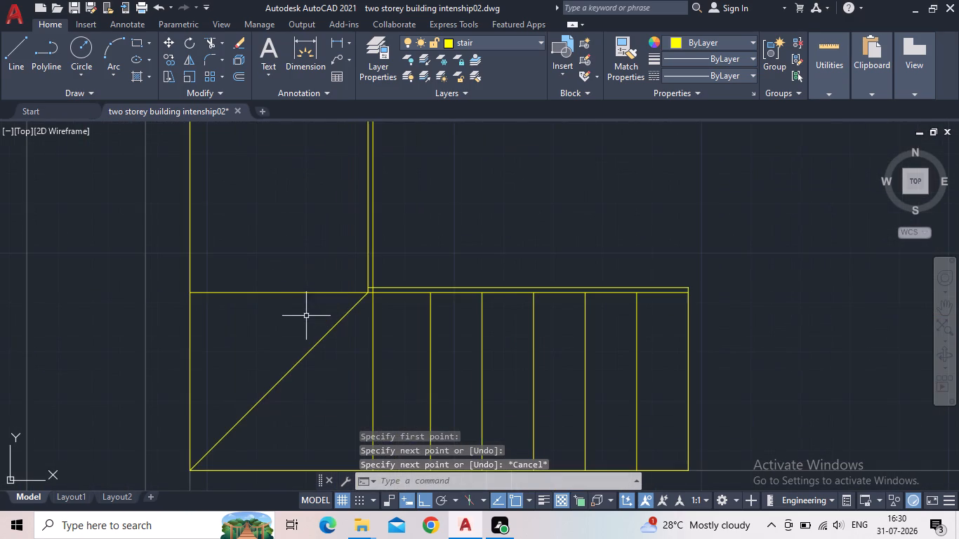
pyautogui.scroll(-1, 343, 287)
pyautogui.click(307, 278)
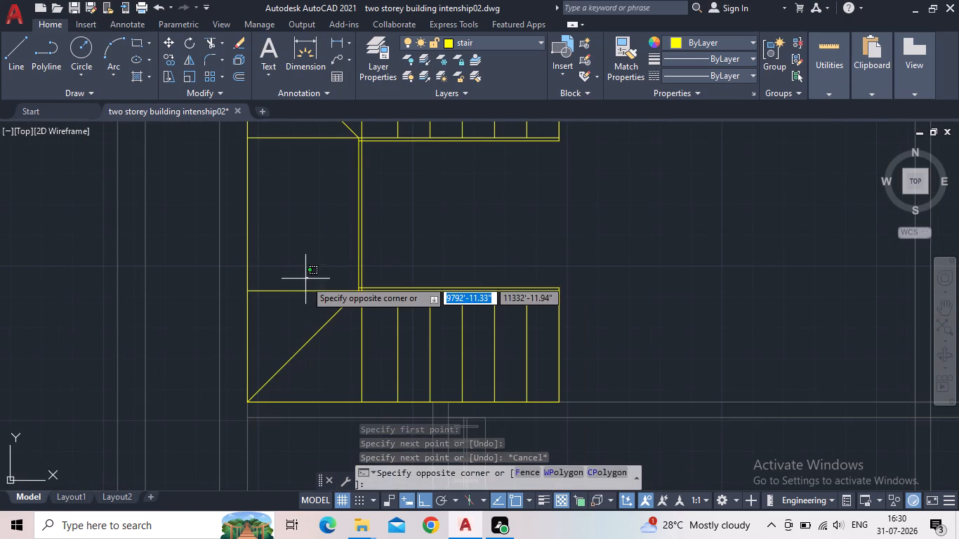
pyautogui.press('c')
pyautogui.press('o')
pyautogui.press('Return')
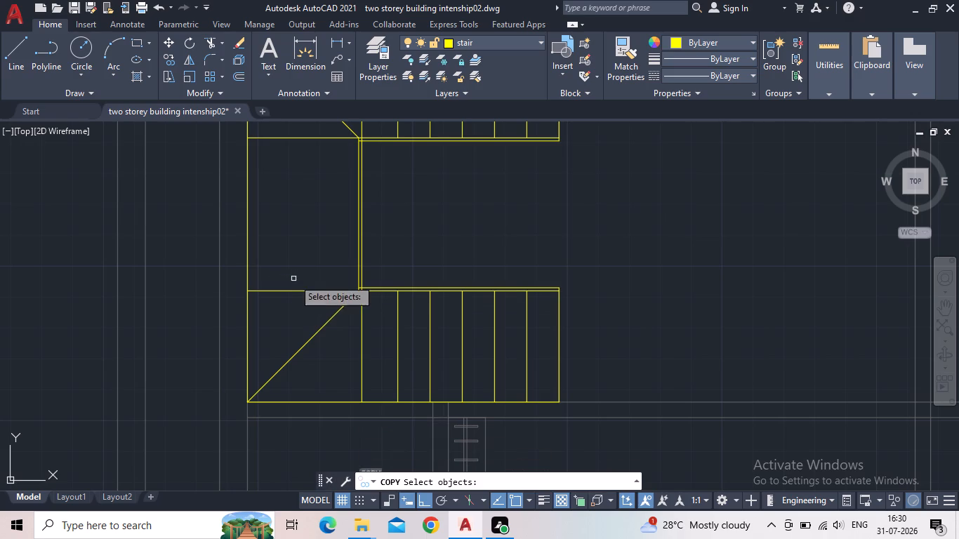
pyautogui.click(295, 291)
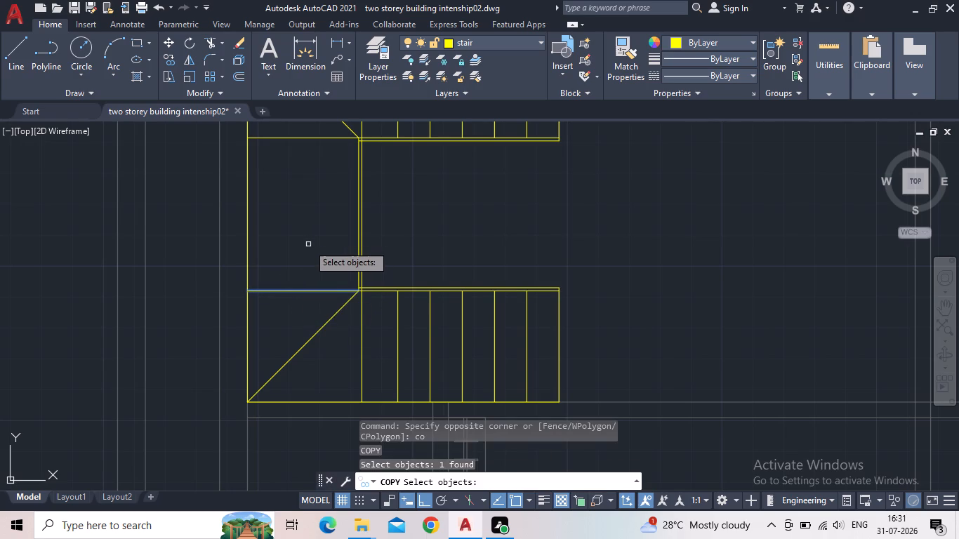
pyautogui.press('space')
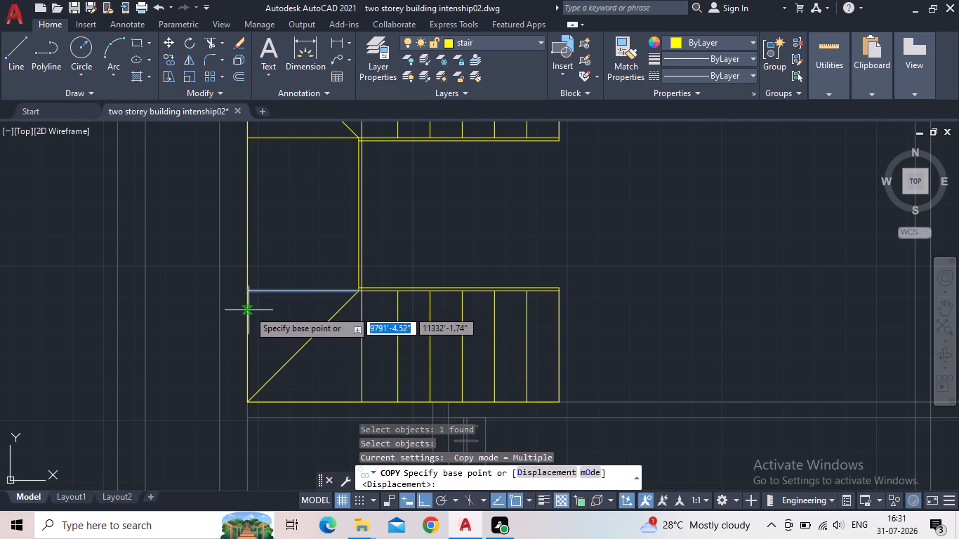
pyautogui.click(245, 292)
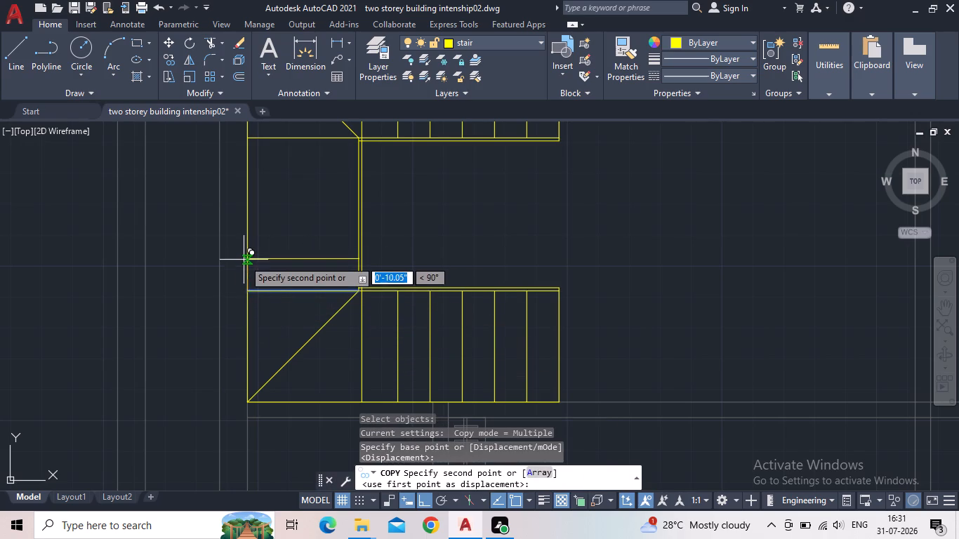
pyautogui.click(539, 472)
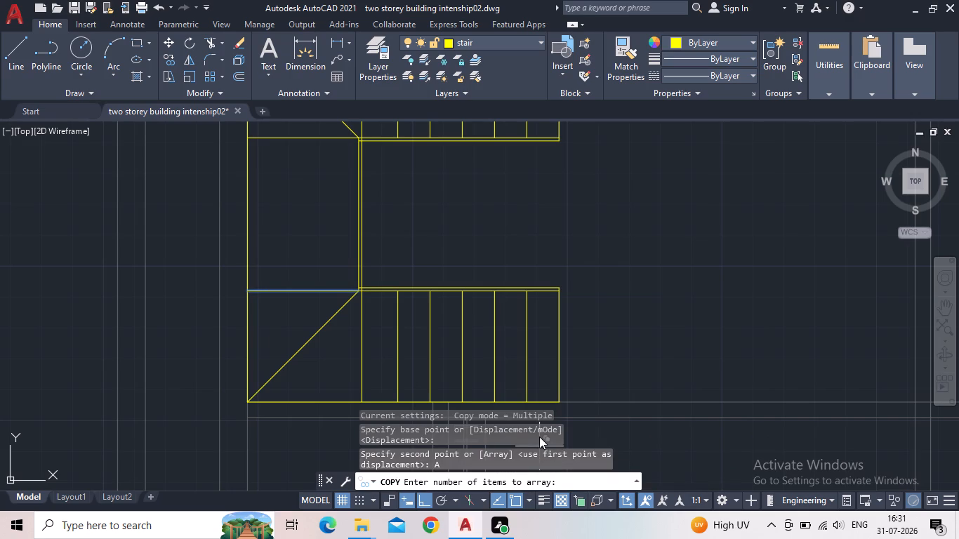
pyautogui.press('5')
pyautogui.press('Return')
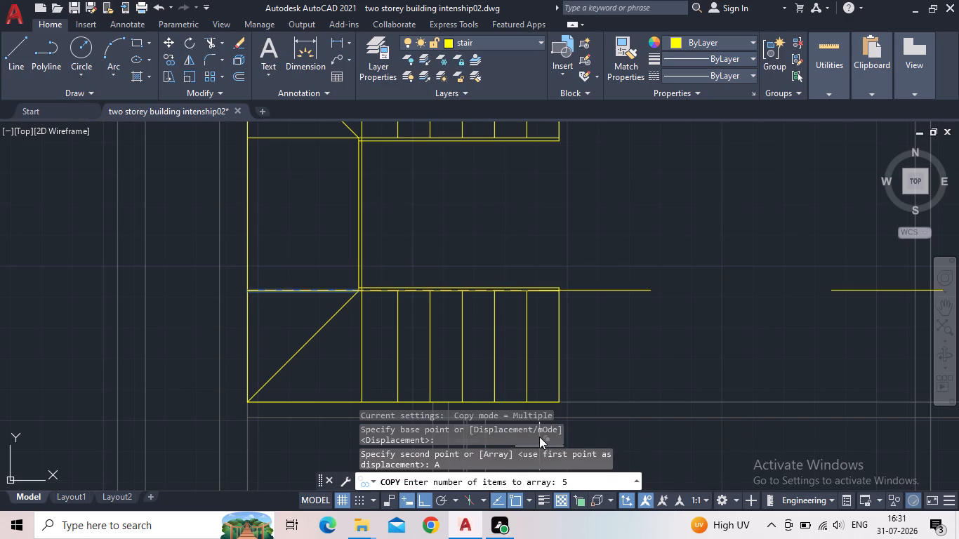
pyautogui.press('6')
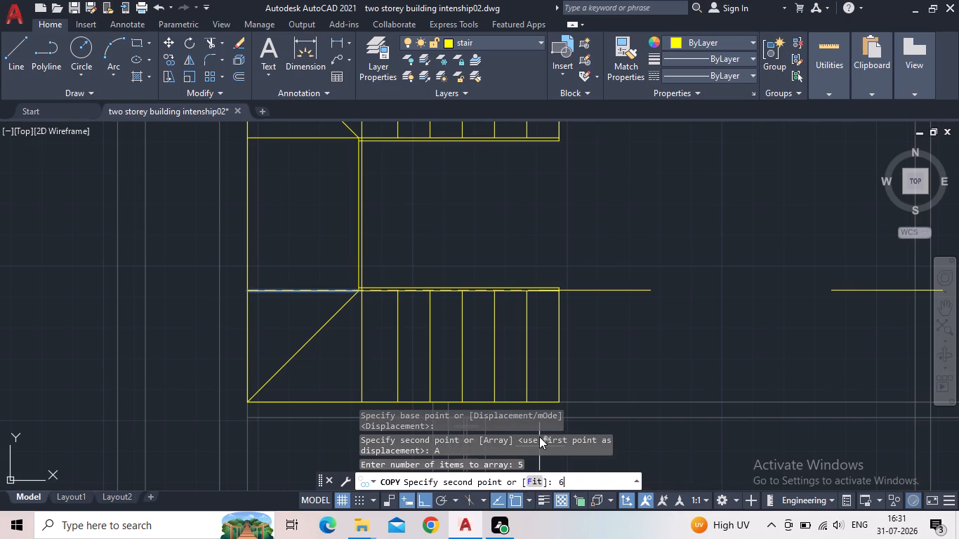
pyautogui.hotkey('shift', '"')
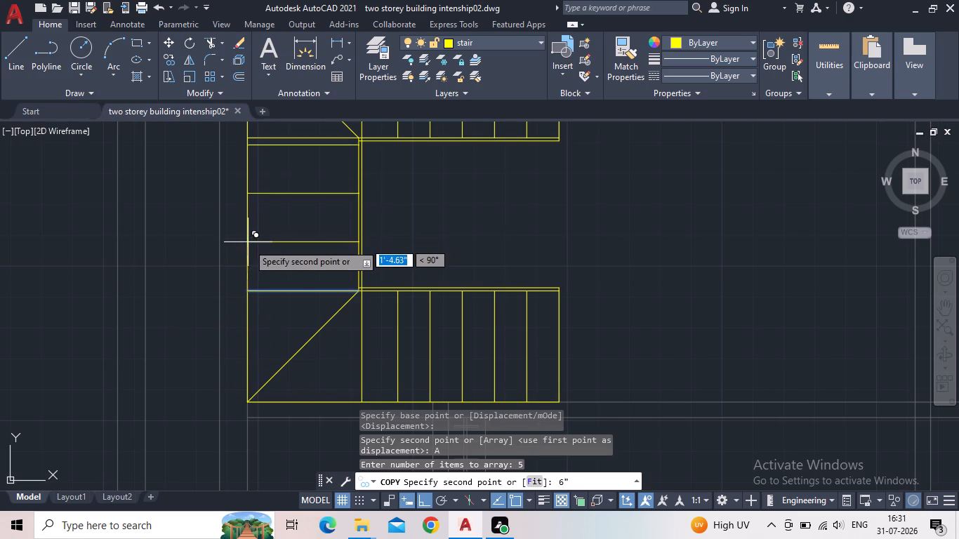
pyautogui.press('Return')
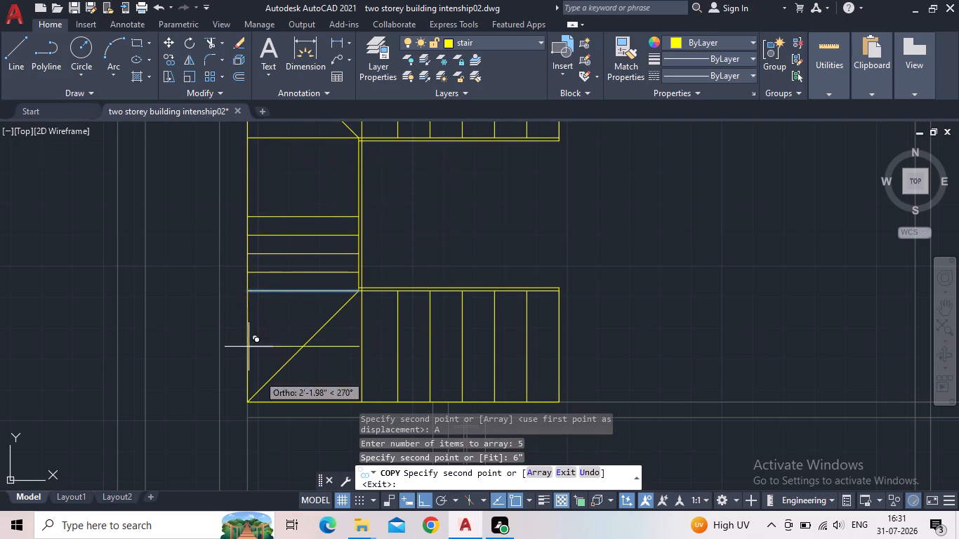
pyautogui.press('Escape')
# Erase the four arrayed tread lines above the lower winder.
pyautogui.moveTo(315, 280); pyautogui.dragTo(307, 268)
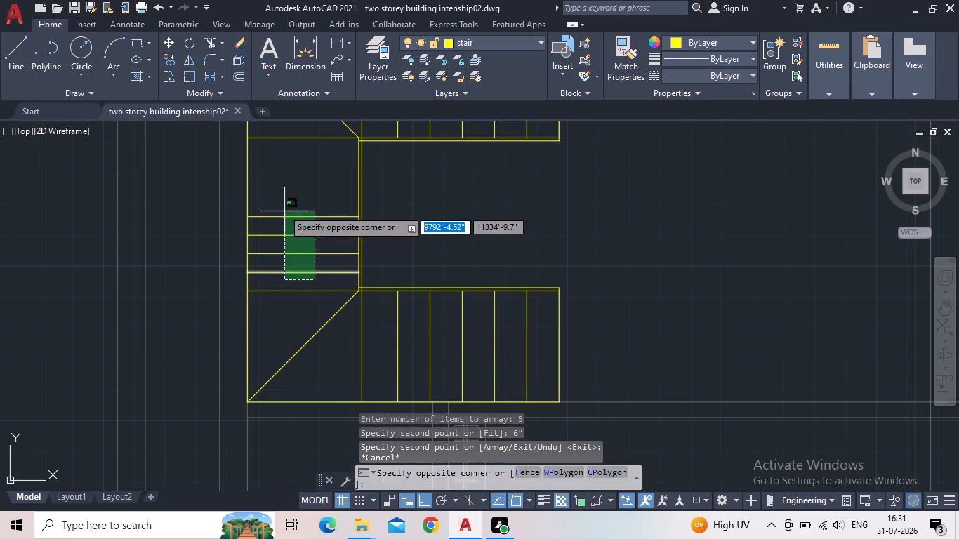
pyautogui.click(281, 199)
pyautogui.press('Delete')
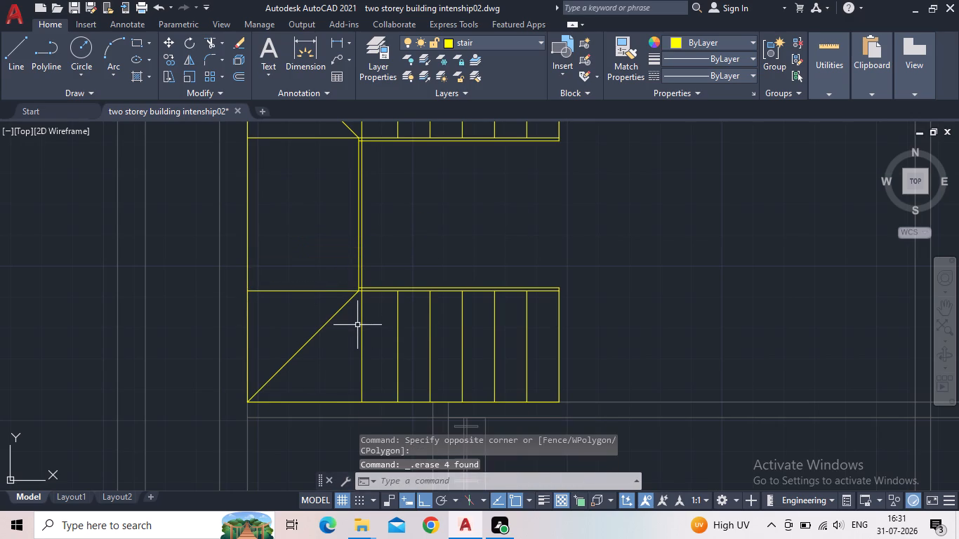
# Copy the lower winder's horizontal edge line upward as an array of 5 items spaced about 10" apart.
pyautogui.press('c')
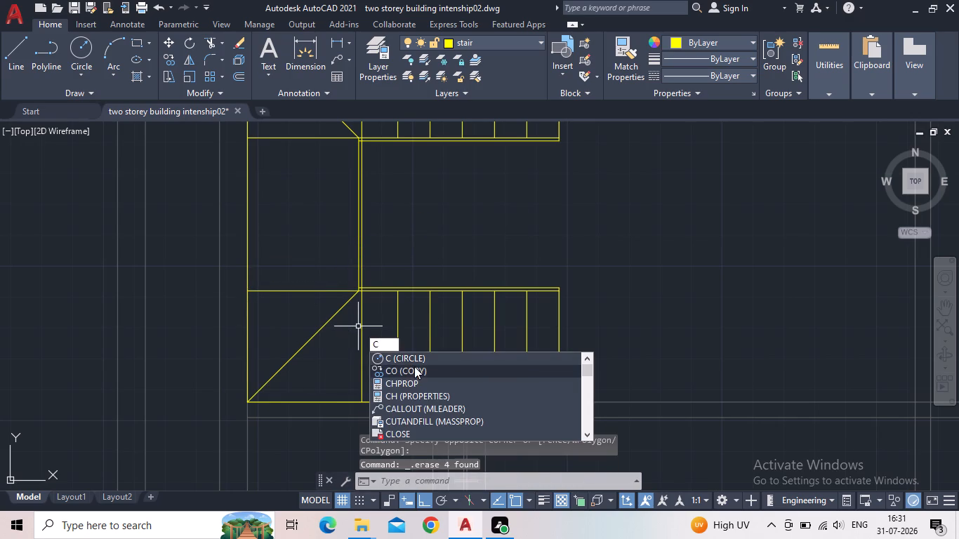
pyautogui.click(414, 367)
pyautogui.click(286, 292)
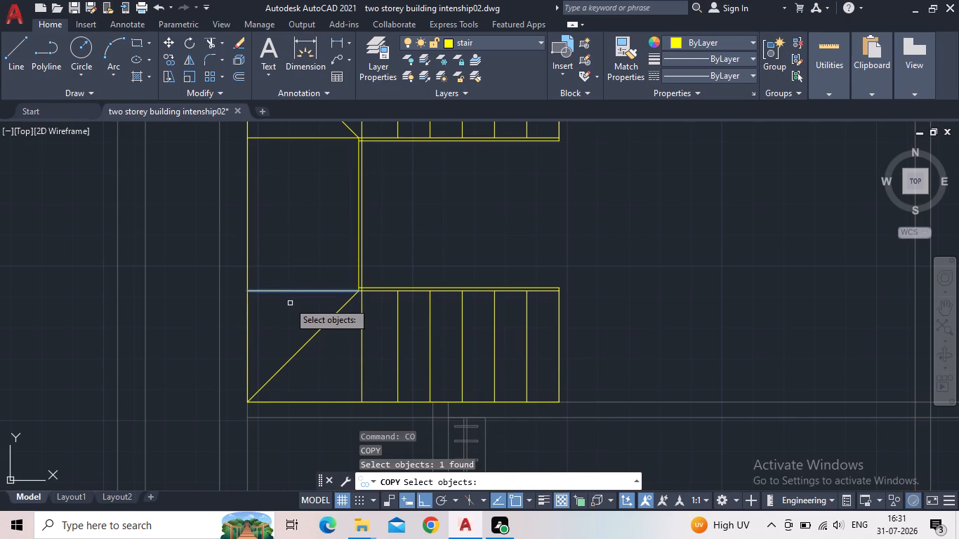
pyautogui.press('space')
pyautogui.click(249, 289)
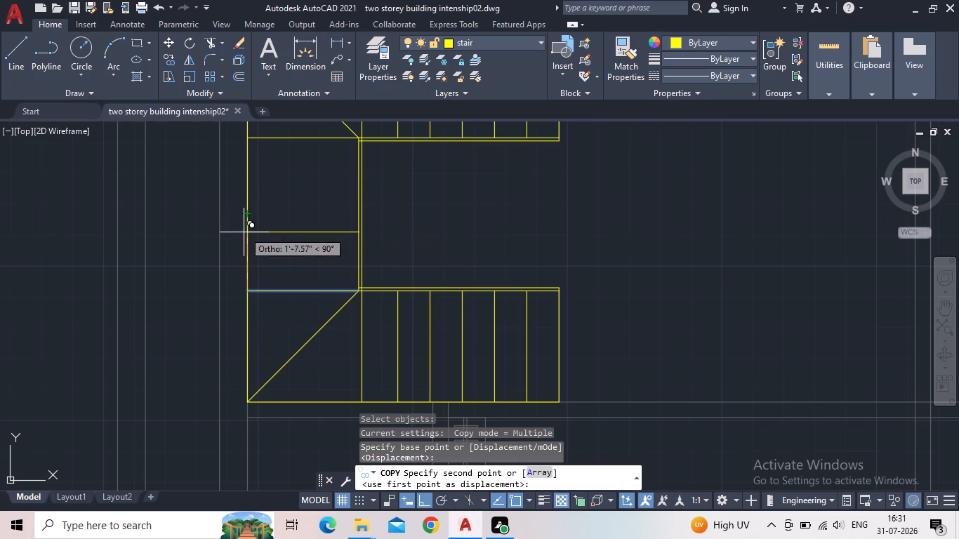
pyautogui.click(540, 474)
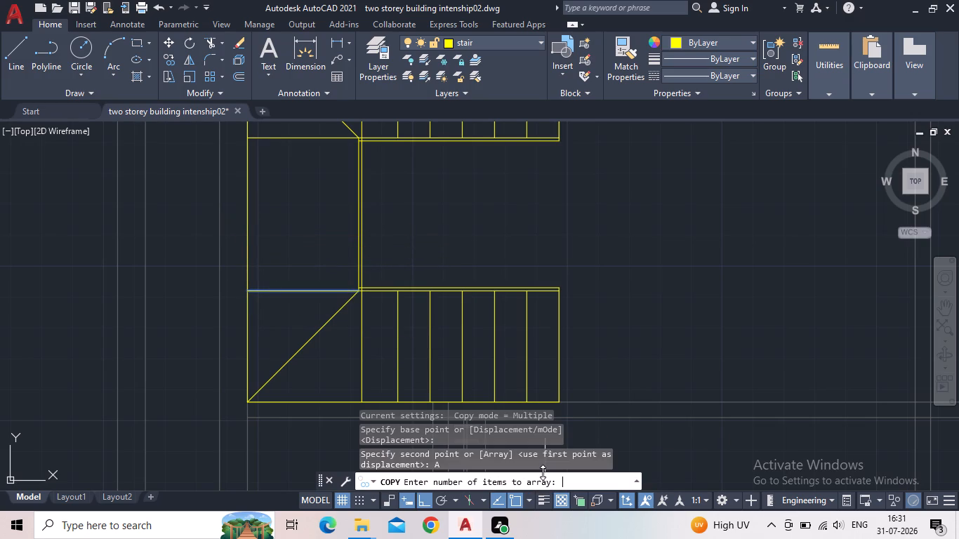
pyautogui.press('5')
pyautogui.press('Return')
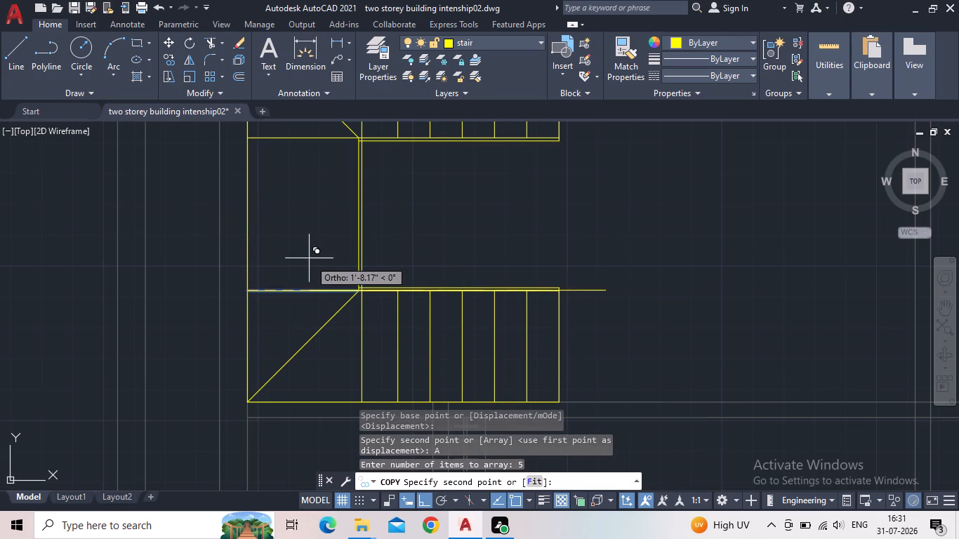
pyautogui.scroll(-3, 283, 235)
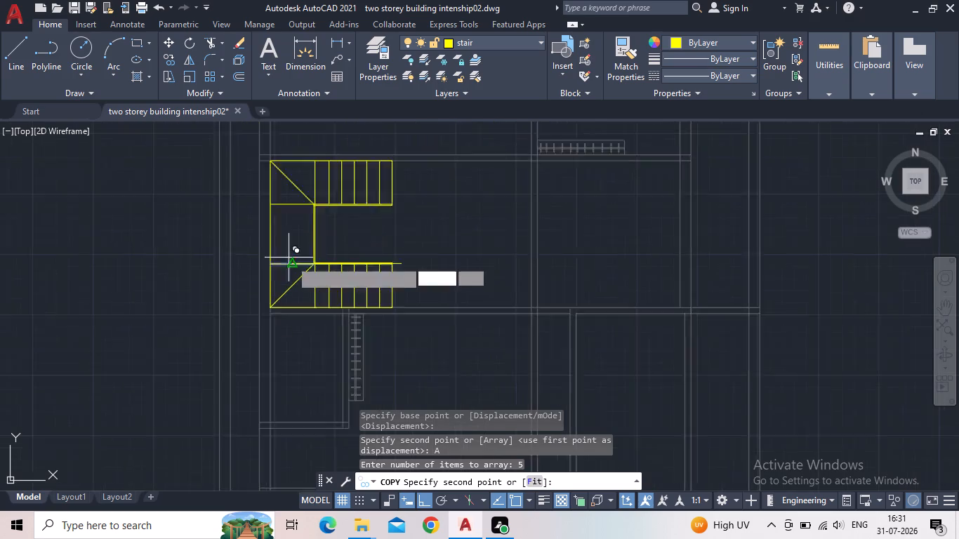
pyautogui.moveTo(297, 258); pyautogui.dragTo(414, 282, button='middle')
pyautogui.scroll(1, 387, 279)
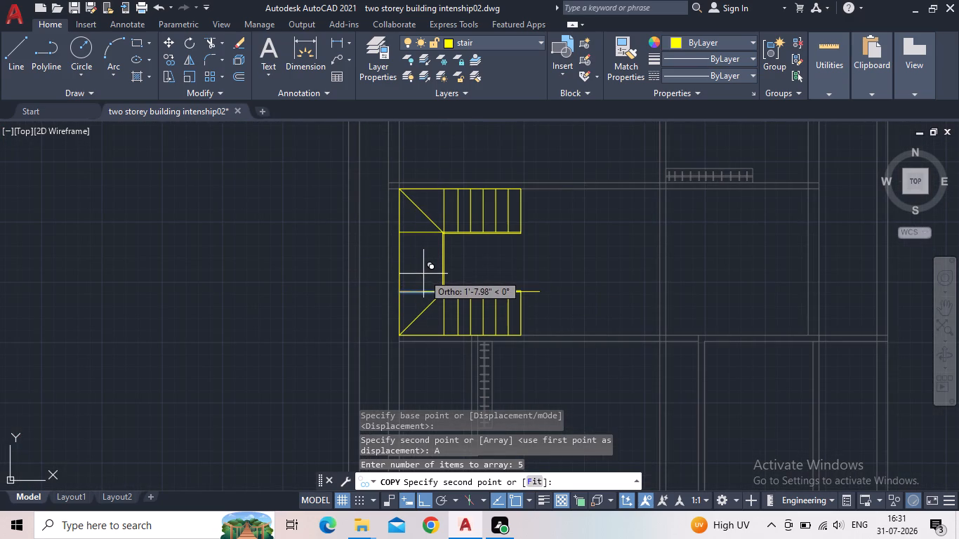
pyautogui.scroll(2, 424, 278)
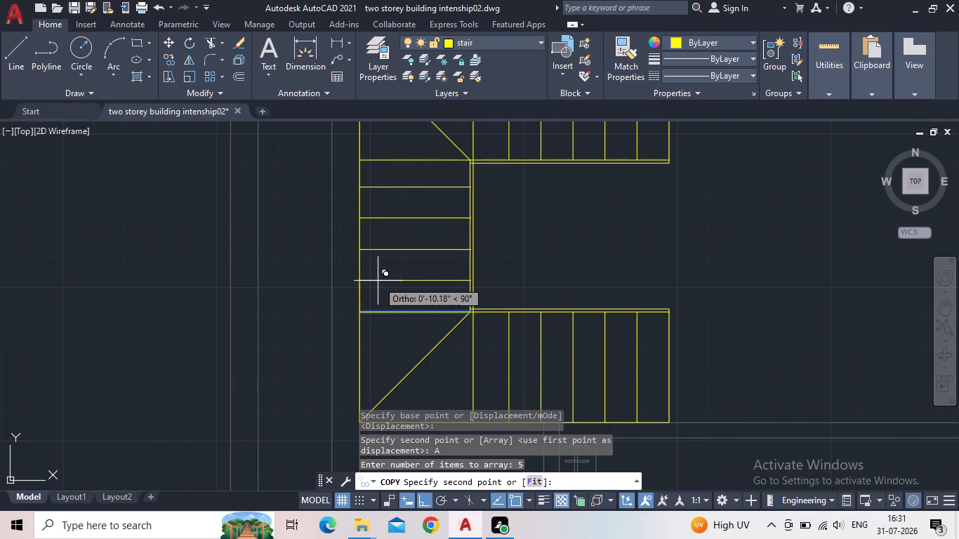
pyautogui.click(378, 281)
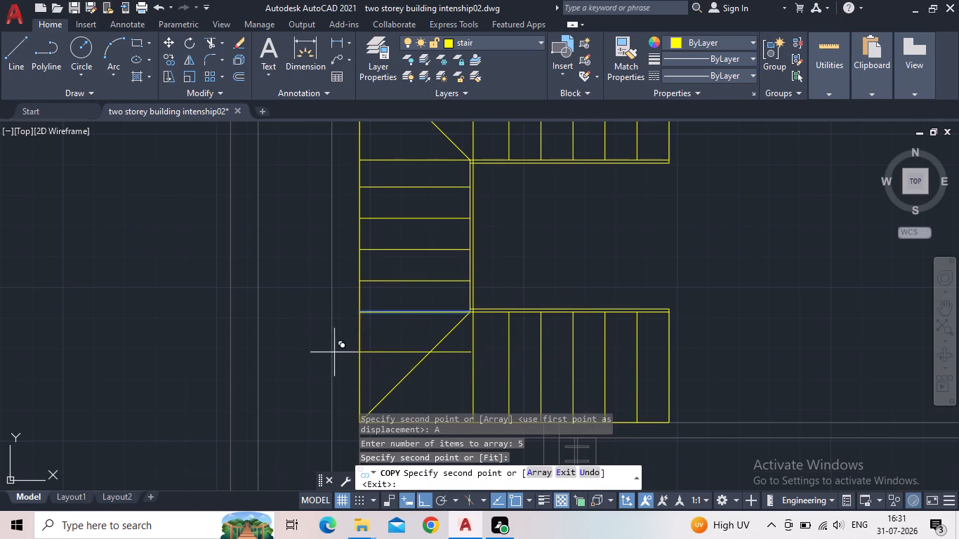
pyautogui.press('Escape')
# Save the drawing.
pyautogui.scroll(-1, 329, 351)
pyautogui.moveTo(367, 354); pyautogui.dragTo(278, 319, button='middle')
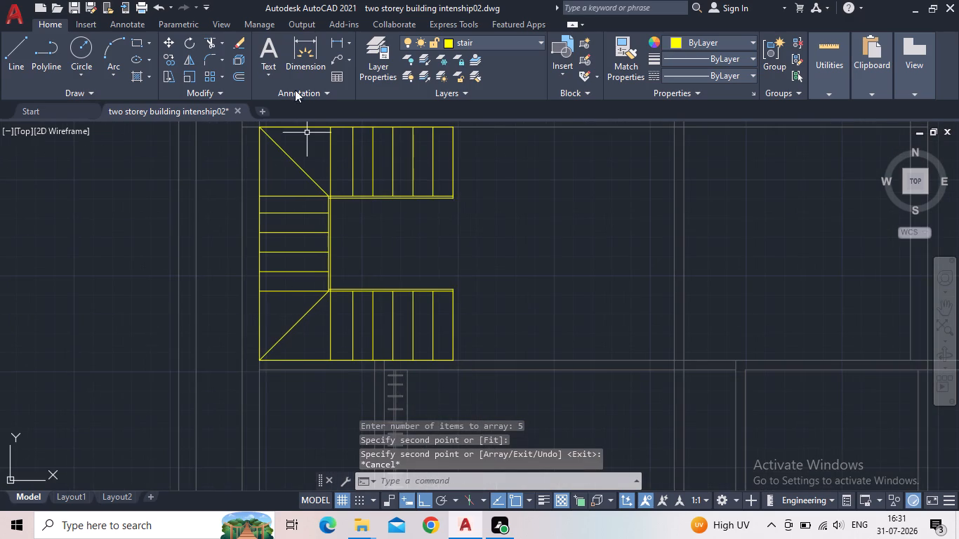
pyautogui.click(77, 8)
# Make the floor layer current.
pyautogui.scroll(-1, 365, 238)
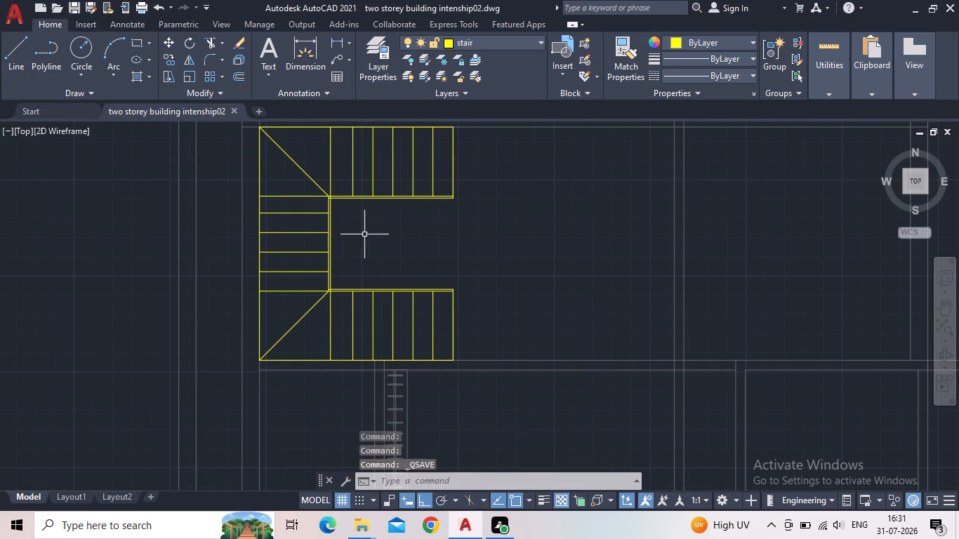
pyautogui.scroll(1, 376, 260)
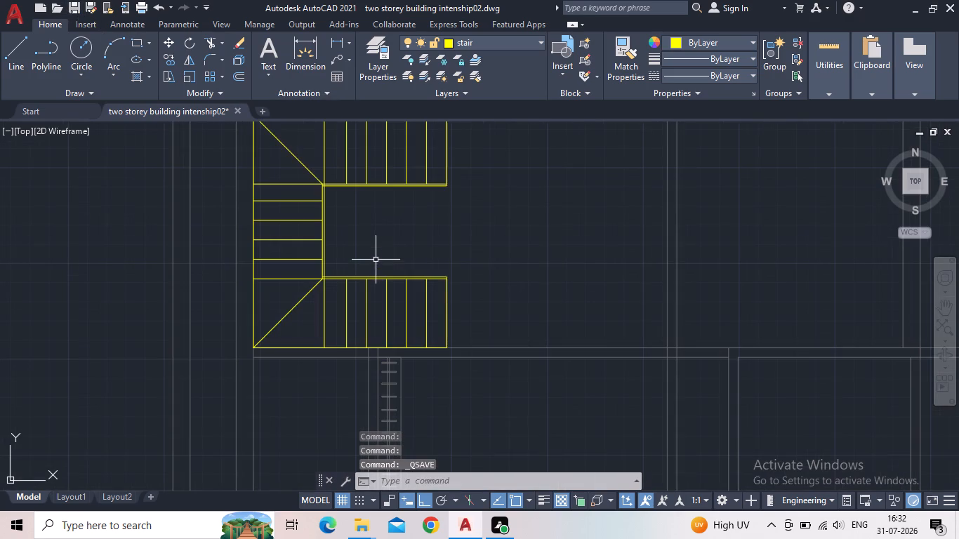
pyautogui.click(366, 68)
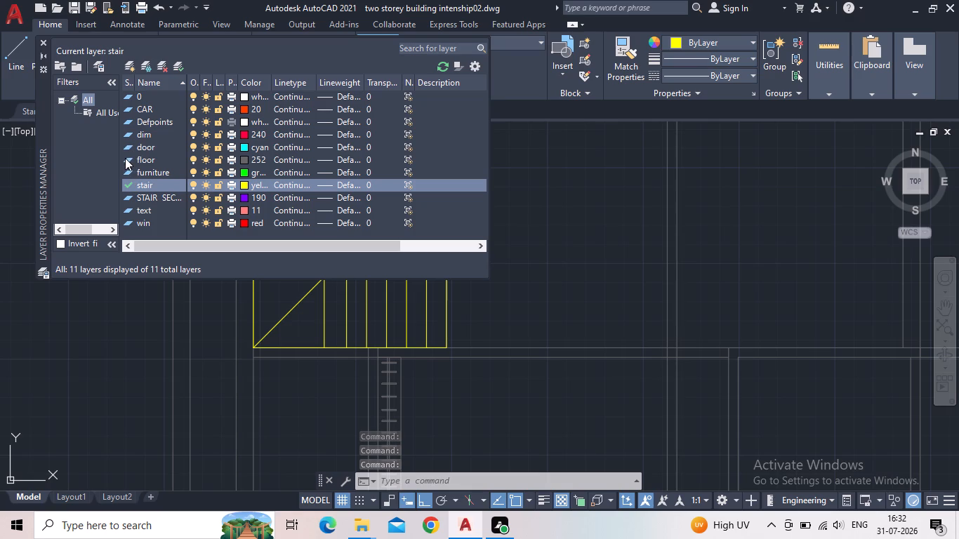
pyautogui.doubleClick(125, 158)
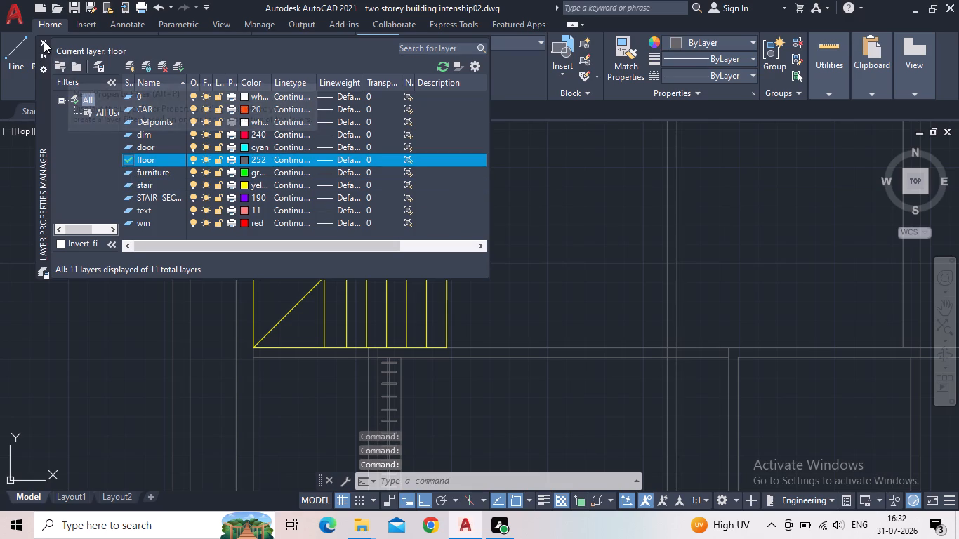
pyautogui.click(44, 41)
pyautogui.scroll(-2, 150, 178)
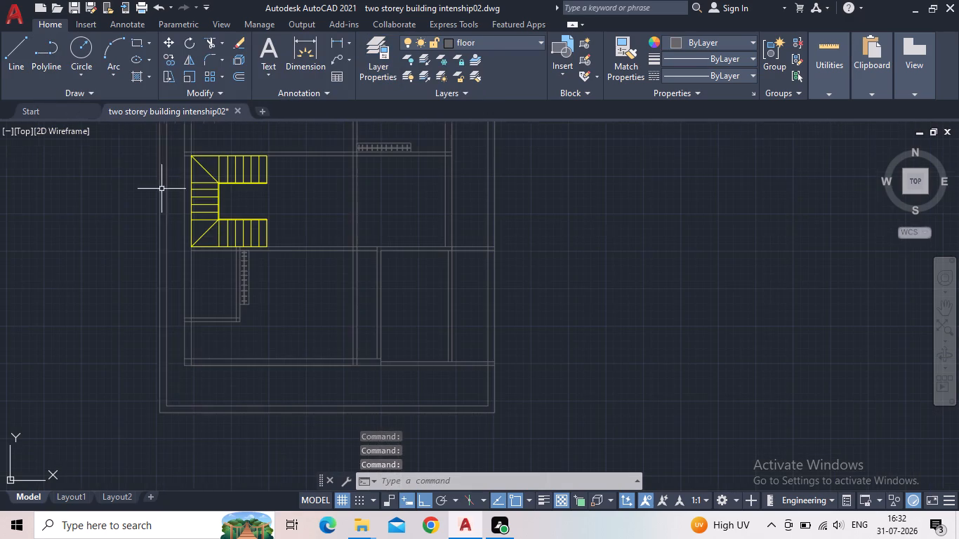
# Draw a vertical line closing the stairwell's open side, from the lower flight's inner end corner to the upper flight's inner end corner.
pyautogui.click(26, 55)
pyautogui.scroll(2, 273, 209)
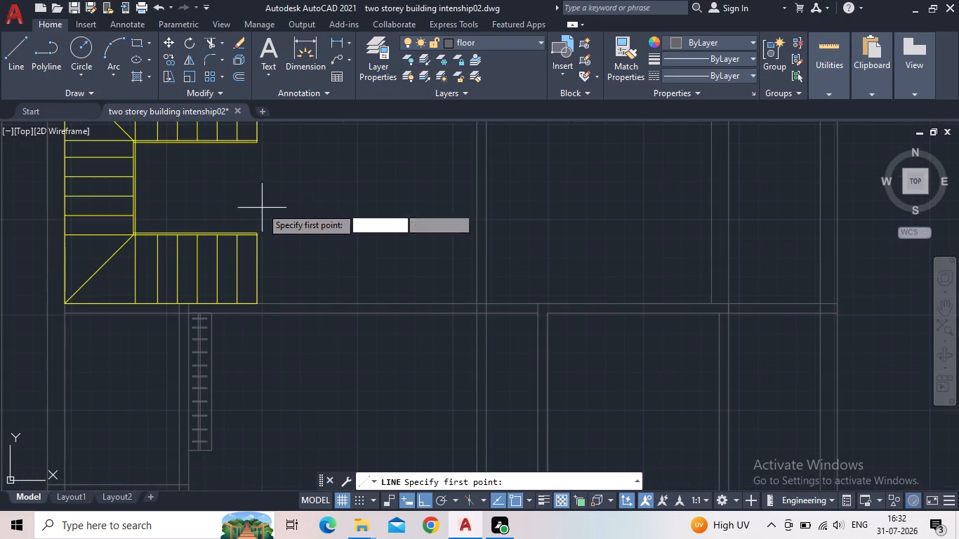
pyautogui.moveTo(257, 200); pyautogui.dragTo(279, 248, button='middle')
pyautogui.scroll(1, 279, 248)
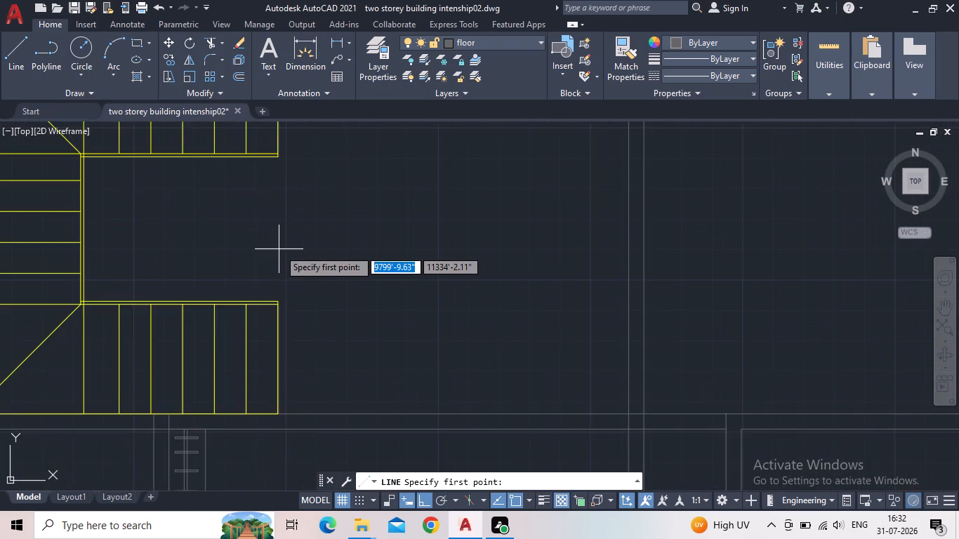
pyautogui.scroll(1, 279, 248)
pyautogui.scroll(-1, 273, 238)
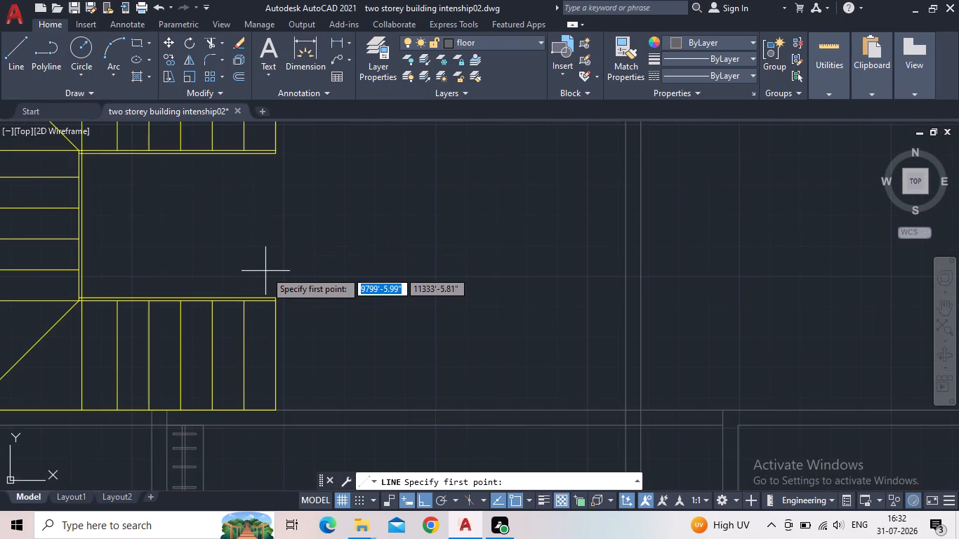
pyautogui.scroll(1, 270, 312)
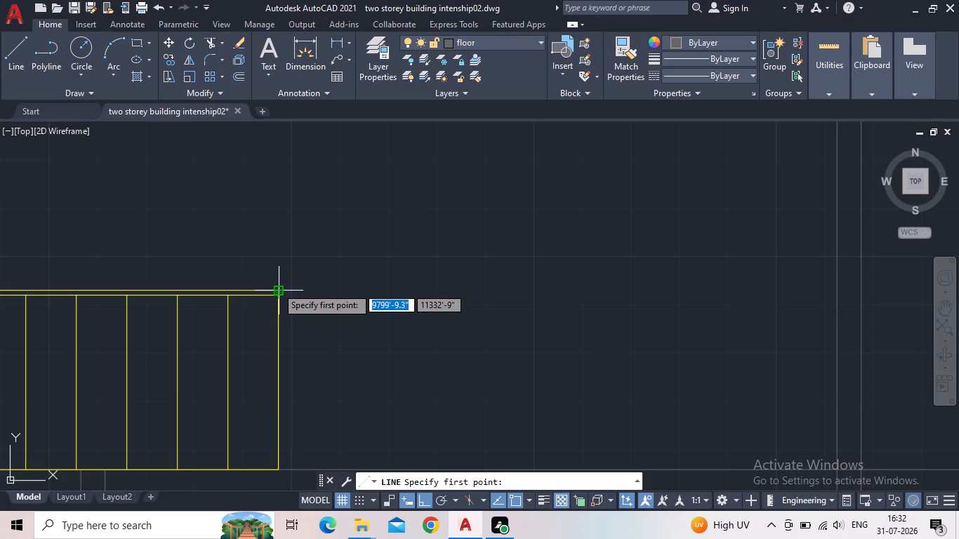
pyautogui.scroll(2, 275, 288)
pyautogui.click(281, 295)
pyautogui.moveTo(283, 179); pyautogui.dragTo(286, 201, button='middle')
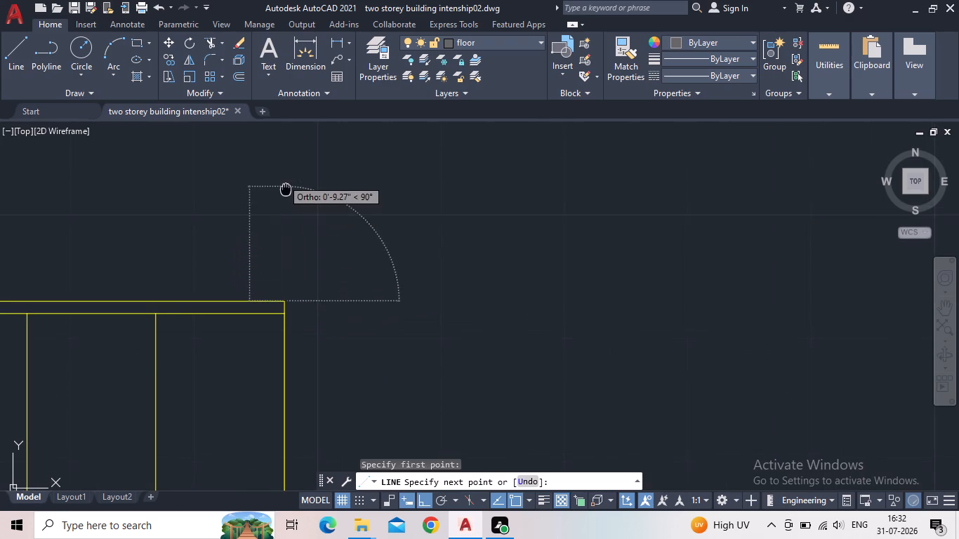
pyautogui.moveTo(286, 201); pyautogui.dragTo(304, 292, button='middle')
pyautogui.scroll(-1, 303, 306)
pyautogui.moveTo(302, 211); pyautogui.dragTo(286, 356, button='middle')
pyautogui.scroll(-2, 286, 357)
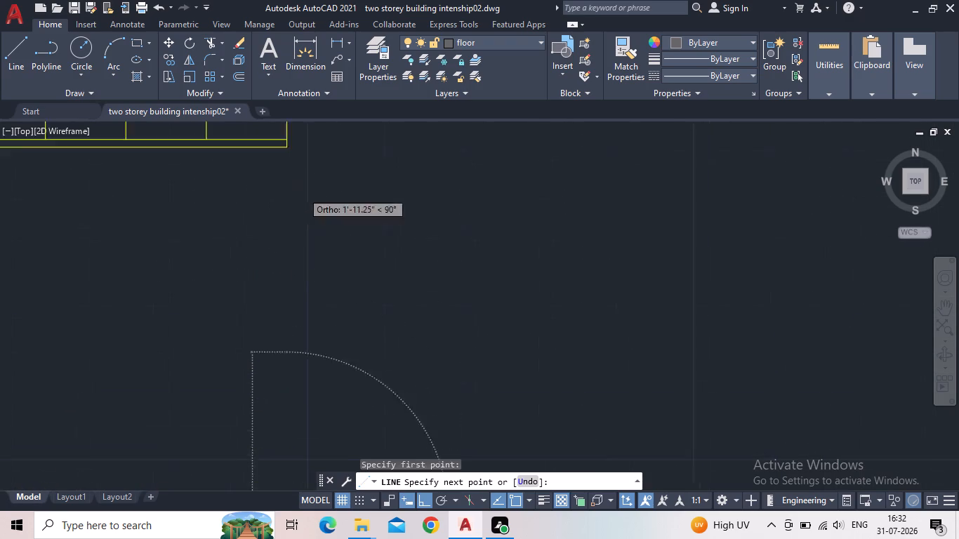
pyautogui.scroll(2, 283, 295)
pyautogui.click(291, 244)
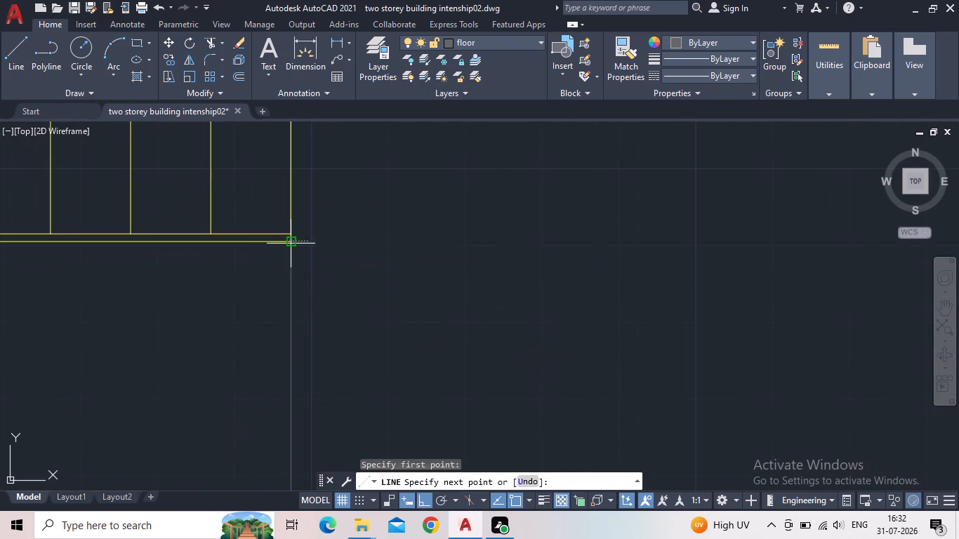
pyautogui.press('Escape')
# Draw a diagonal line across the stairwell from the lower flight's inner end corner to the opposite upper corner beside the winders.
pyautogui.moveTo(312, 321); pyautogui.dragTo(312, 288, button='middle')
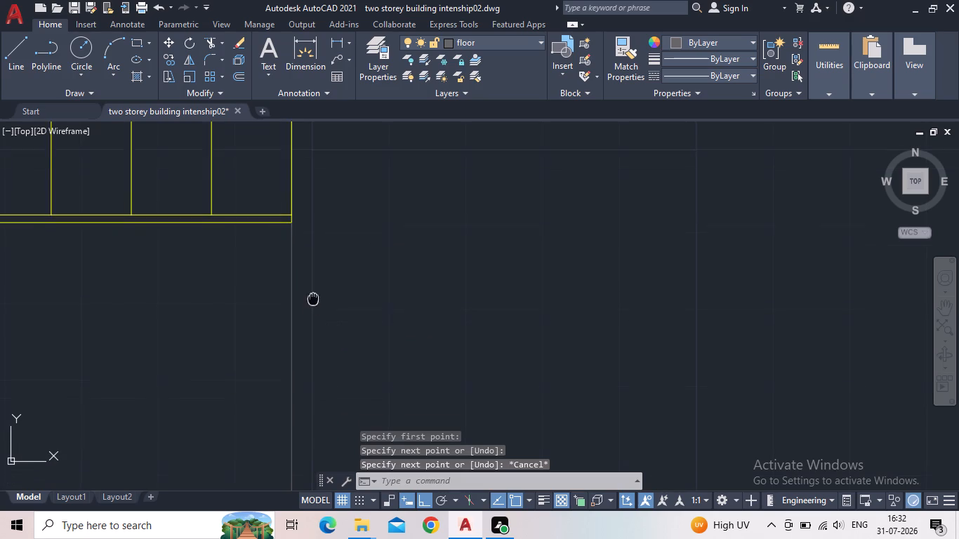
pyautogui.moveTo(312, 288); pyautogui.dragTo(307, 279, button='middle')
pyautogui.middleClick(307, 281)
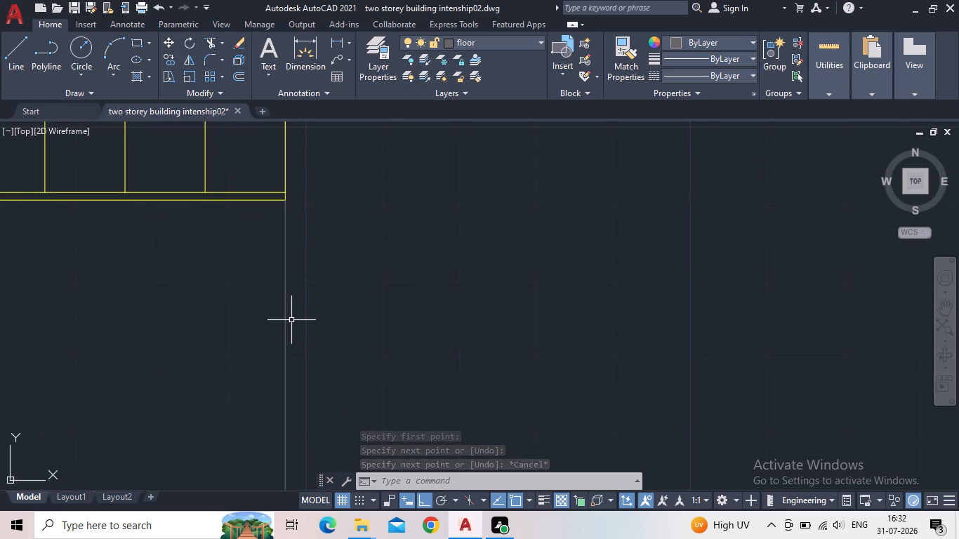
pyautogui.press('space')
pyautogui.moveTo(287, 338); pyautogui.dragTo(308, 225, button='middle')
pyautogui.scroll(-2, 310, 221)
pyautogui.moveTo(309, 311); pyautogui.dragTo(286, 302)
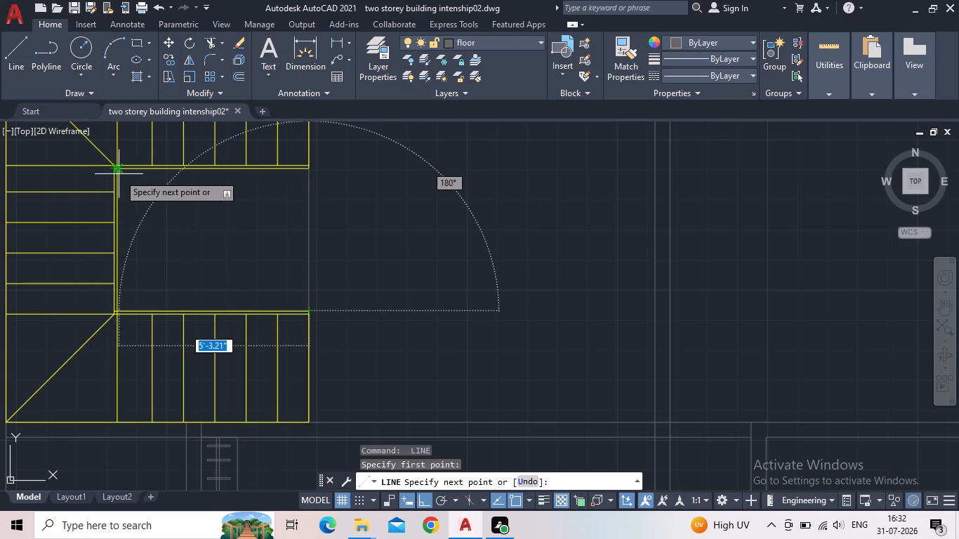
pyautogui.scroll(3, 117, 175)
pyautogui.click(120, 152)
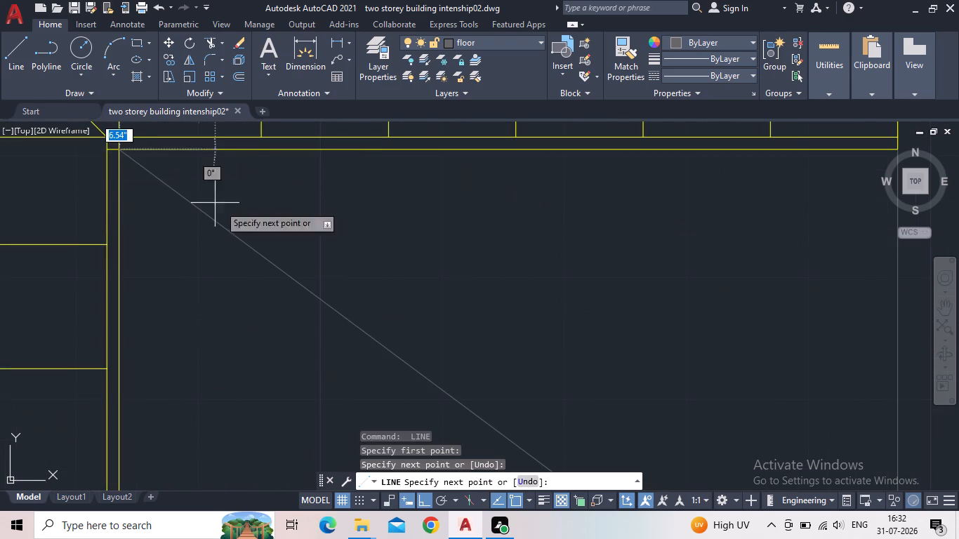
pyautogui.press('Escape')
# Draw the second stairwell diagonal from the lower corner beside the winders to the upper flight's inner end corner, completing the cross.
pyautogui.moveTo(251, 248); pyautogui.dragTo(236, 230, button='middle')
pyautogui.scroll(-3, 249, 248)
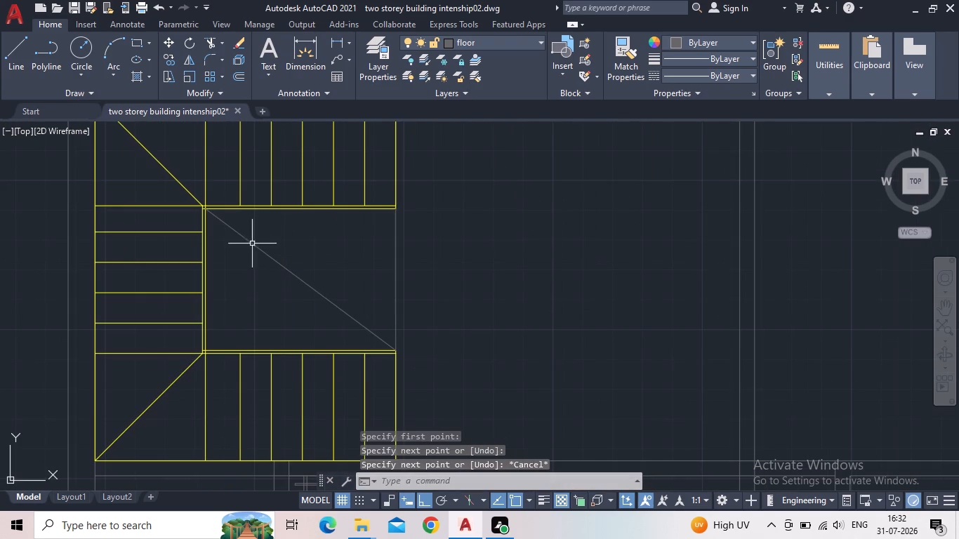
pyautogui.press('space')
pyautogui.scroll(3, 175, 345)
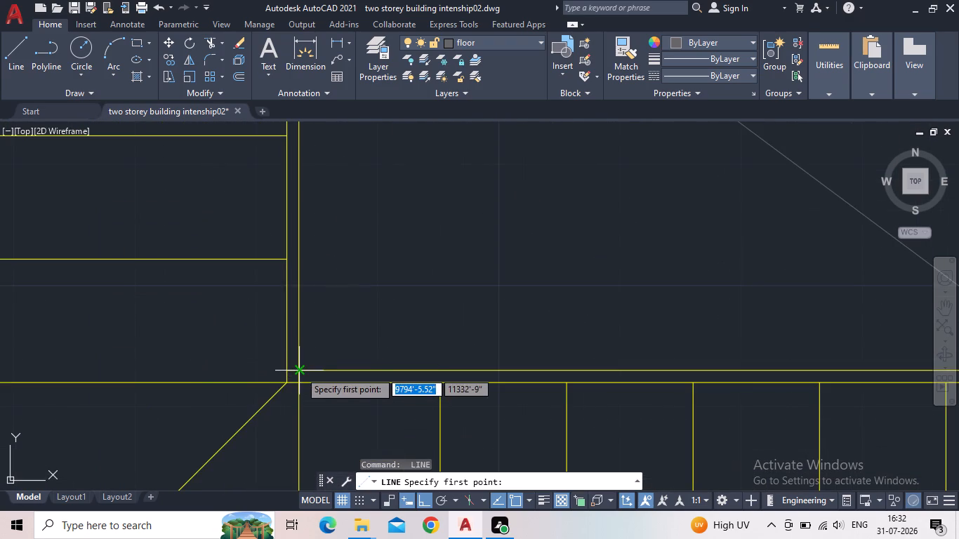
pyautogui.click(298, 370)
pyautogui.moveTo(504, 260); pyautogui.dragTo(239, 347, button='middle')
pyautogui.scroll(1, 504, 260)
pyautogui.scroll(-1, 234, 350)
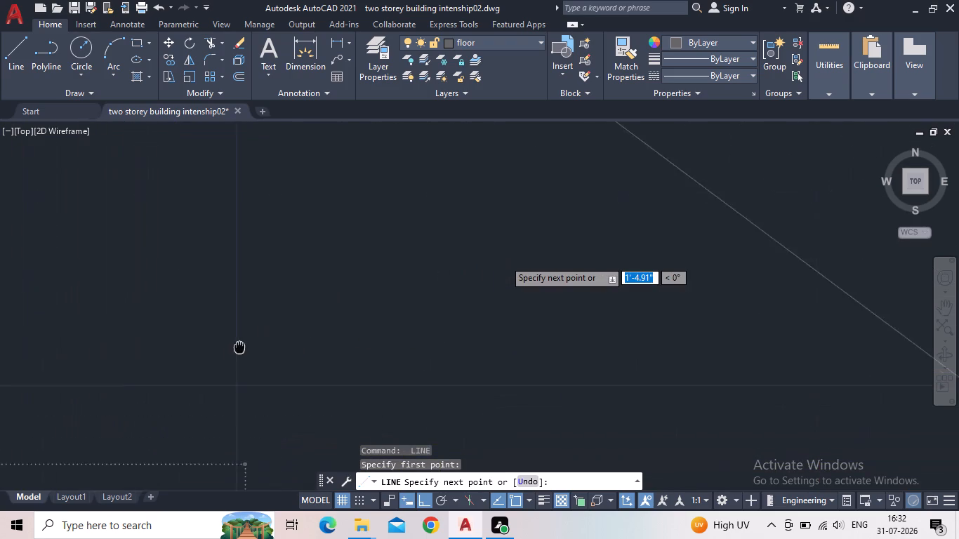
pyautogui.scroll(-1, 230, 353)
pyautogui.moveTo(340, 292); pyautogui.dragTo(195, 387, button='middle')
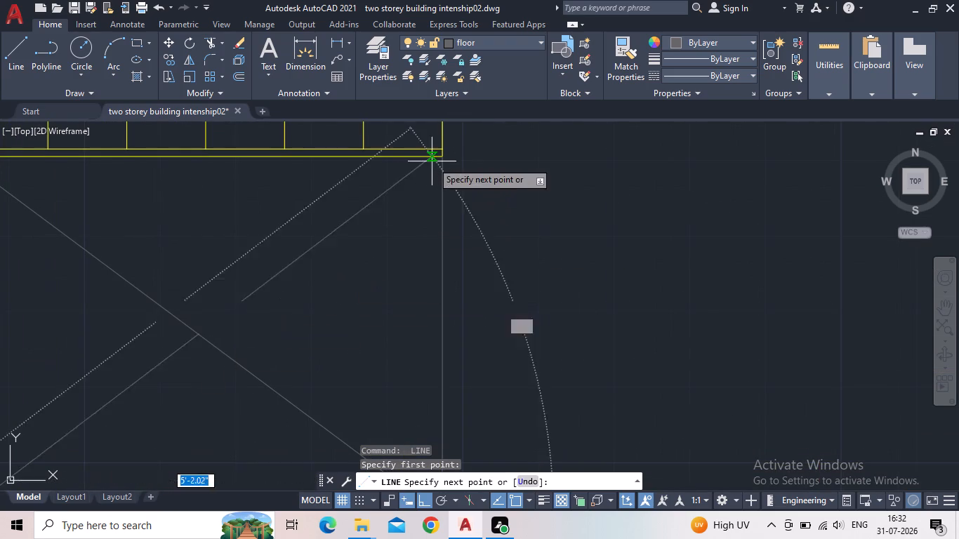
pyautogui.click(439, 156)
pyautogui.press('Escape')
# Make the stair layer current.
pyautogui.scroll(-3, 381, 293)
pyautogui.moveTo(378, 312); pyautogui.dragTo(289, 293, button='middle')
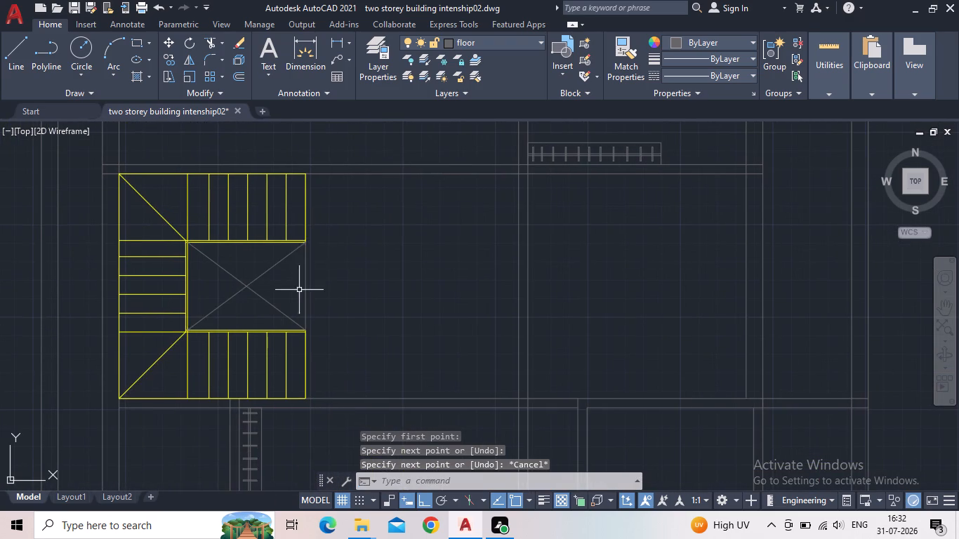
pyautogui.scroll(1, 296, 293)
pyautogui.middleClick(284, 300)
pyautogui.scroll(-1, 289, 305)
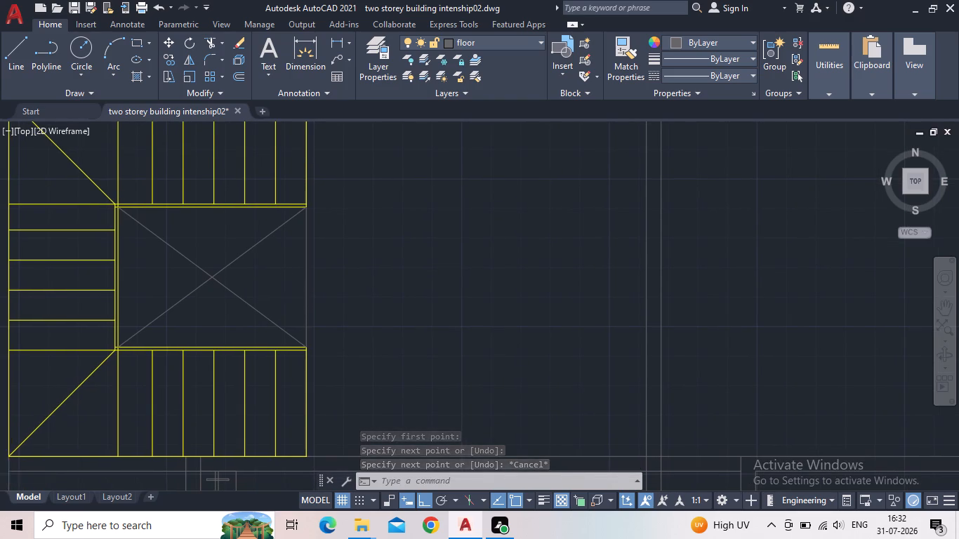
pyautogui.moveTo(284, 288); pyautogui.dragTo(219, 283, button='middle')
pyautogui.middleClick(216, 281)
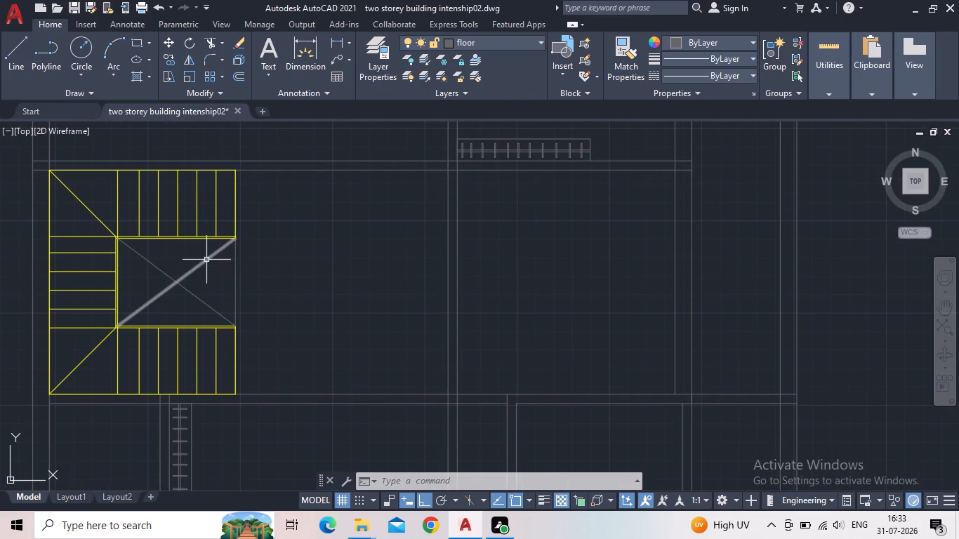
pyautogui.click(373, 70)
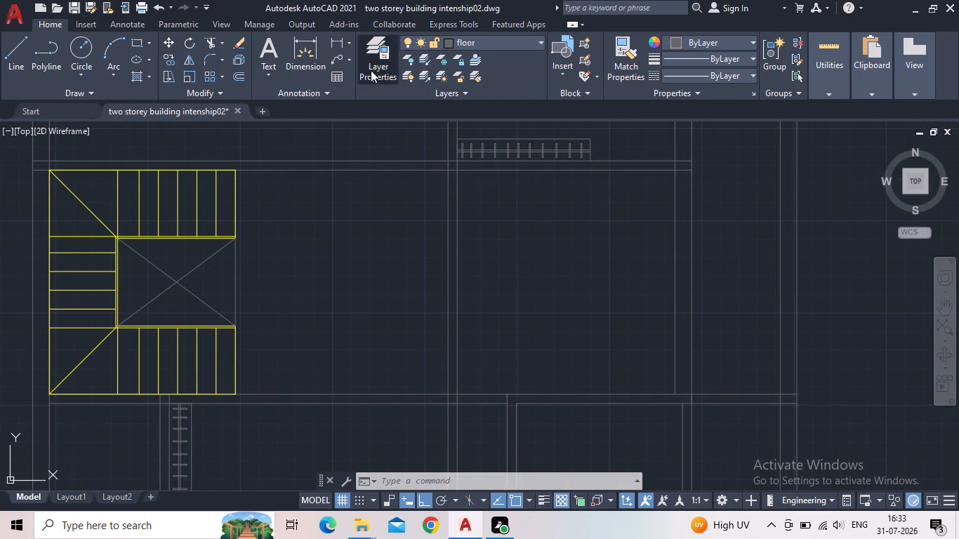
pyautogui.doubleClick(126, 187)
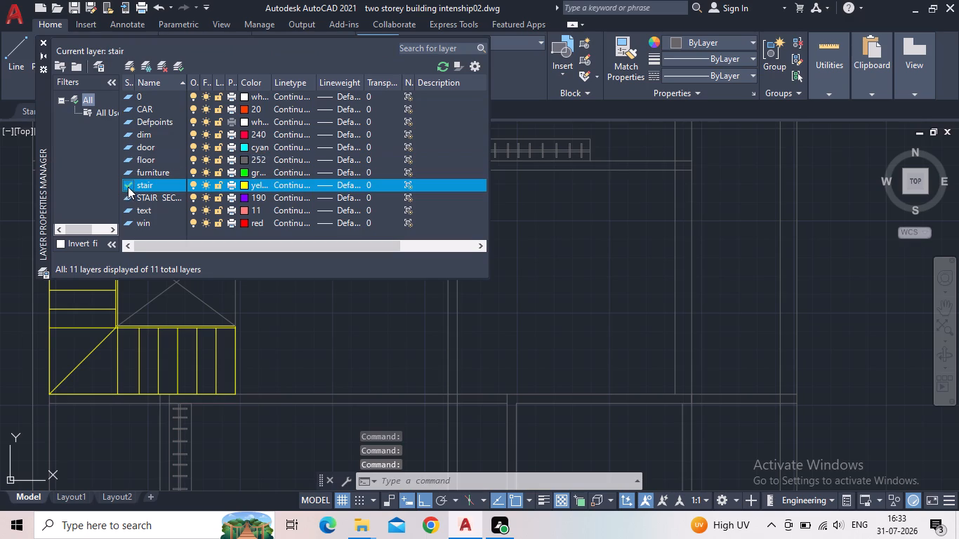
pyautogui.click(44, 43)
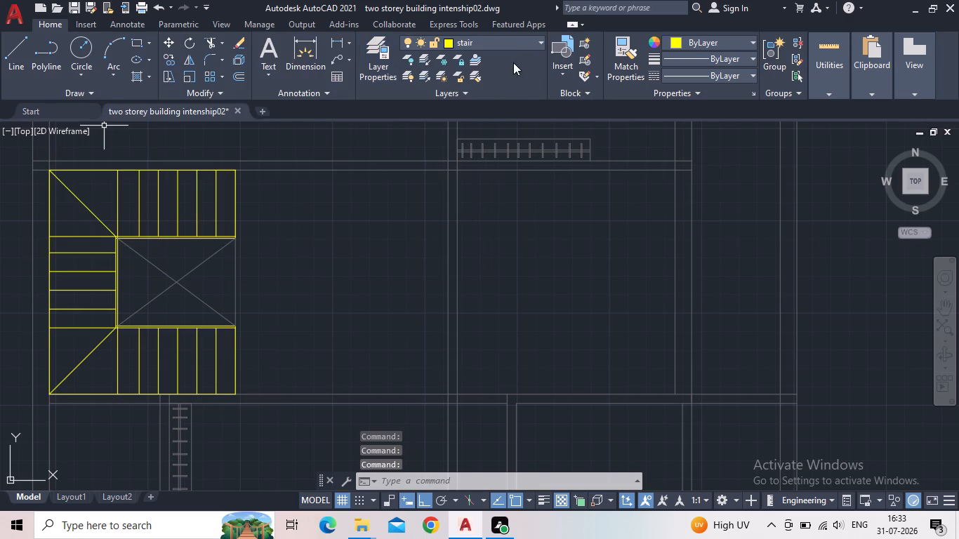
# Draw a V-shaped direction mark in the upper flight's end tread, joining both end corners to the adjacent tread line's midpoint.
pyautogui.click(19, 61)
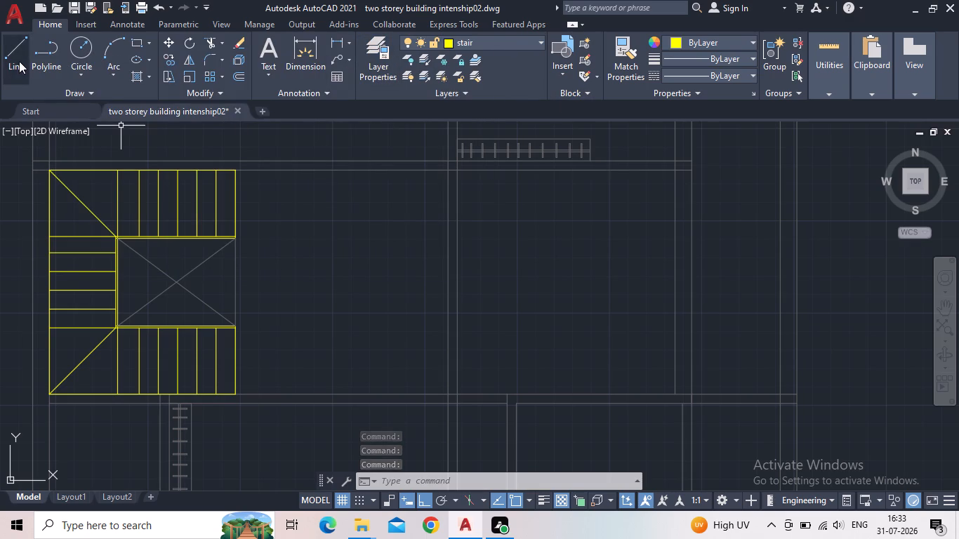
pyautogui.scroll(2, 242, 251)
pyautogui.moveTo(245, 233); pyautogui.dragTo(284, 299, button='middle')
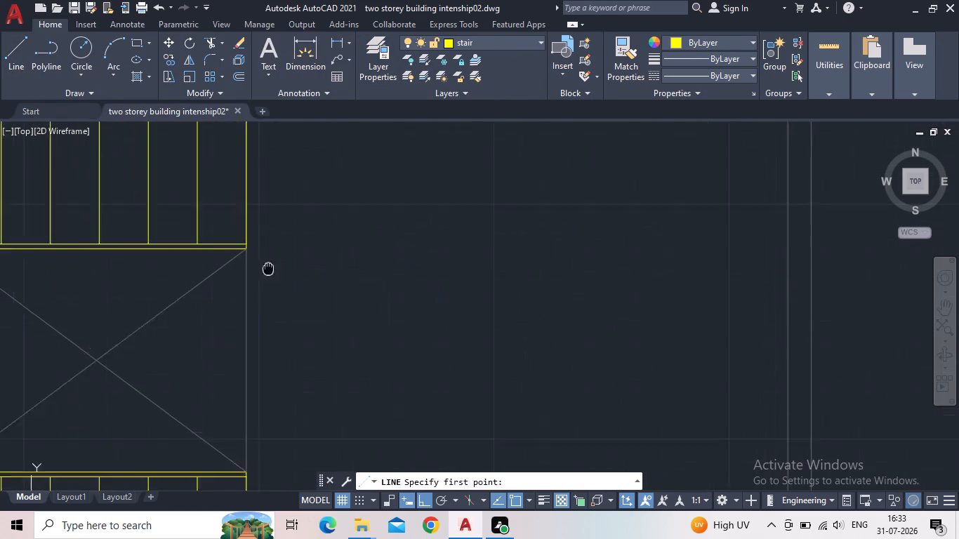
pyautogui.moveTo(284, 299); pyautogui.dragTo(306, 356, button='middle')
pyautogui.click(284, 169)
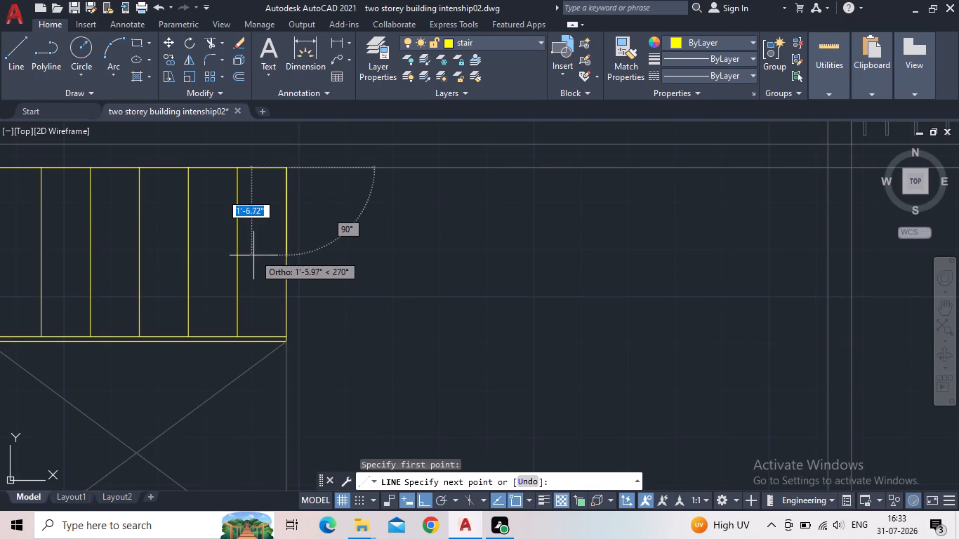
pyautogui.click(238, 255)
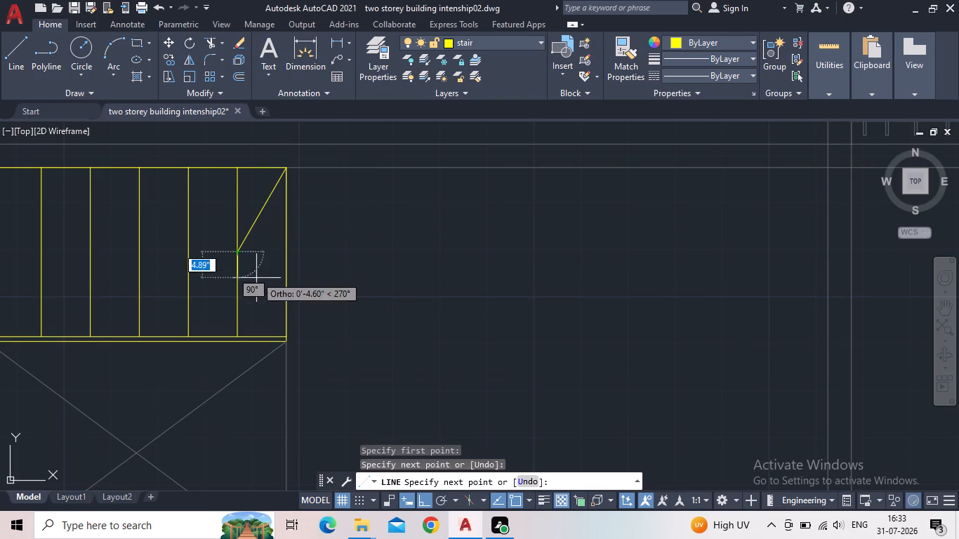
pyautogui.click(282, 342)
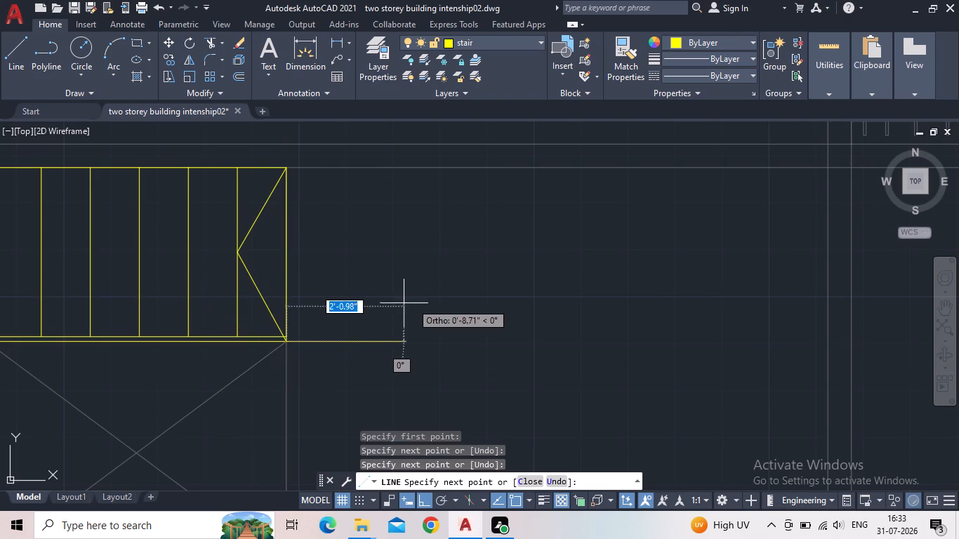
pyautogui.press('Escape')
# Draw a matching V-shaped mark in the lower flight's end tread, joining its end corners to the adjacent tread line's midpoint.
pyautogui.moveTo(398, 303); pyautogui.dragTo(468, 117, button='middle')
pyautogui.scroll(-3, 477, 102)
pyautogui.scroll(1, 418, 353)
pyautogui.moveTo(418, 353); pyautogui.dragTo(381, 262, button='middle')
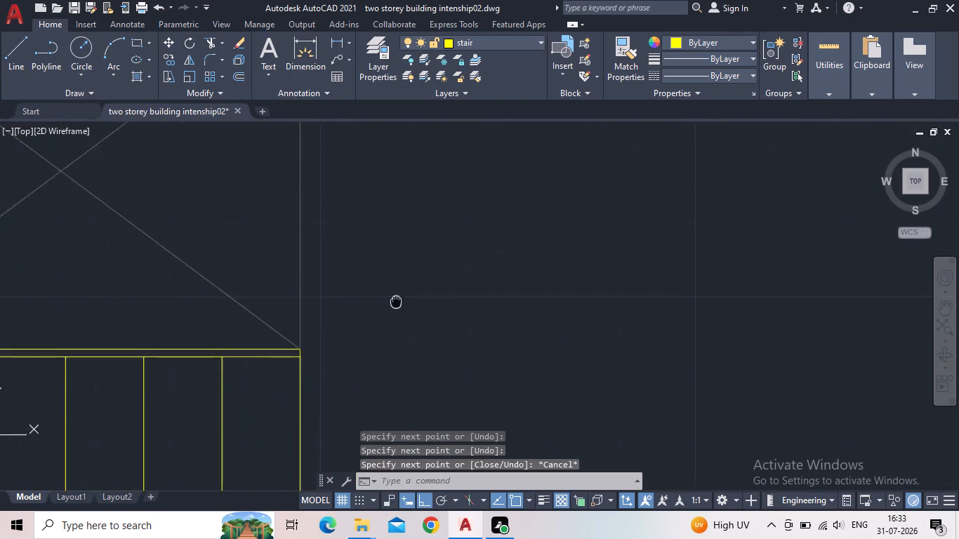
pyautogui.moveTo(381, 262); pyautogui.dragTo(371, 198, button='middle')
pyautogui.moveTo(339, 349); pyautogui.dragTo(421, 173, button='middle')
pyautogui.moveTo(378, 336); pyautogui.dragTo(378, 331, button='middle')
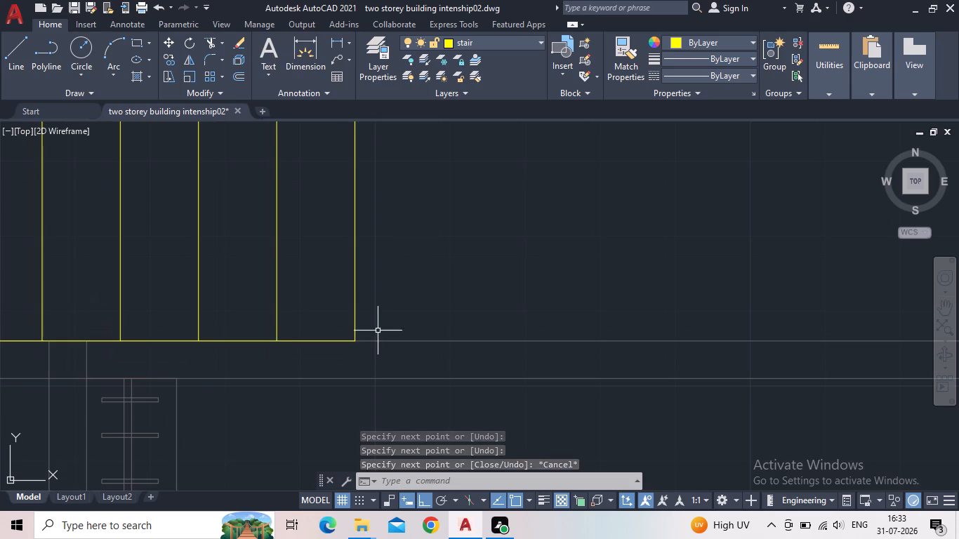
pyautogui.moveTo(378, 331); pyautogui.dragTo(355, 426, button='middle')
pyautogui.press('space')
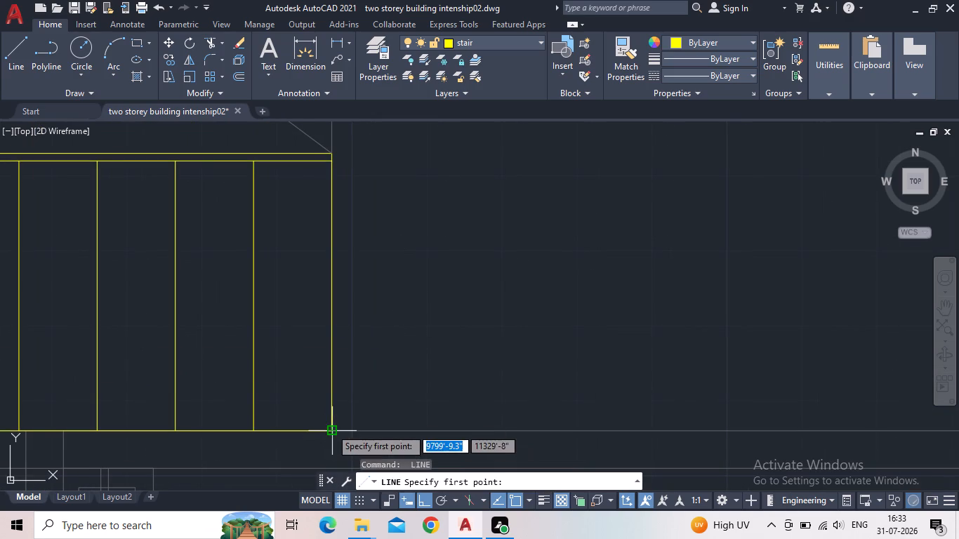
pyautogui.click(330, 427)
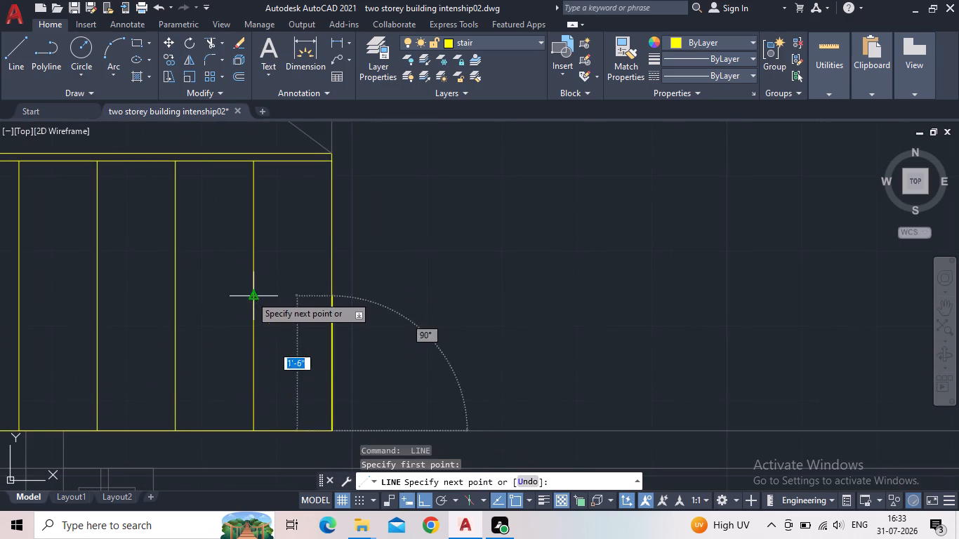
pyautogui.click(251, 295)
pyautogui.click(327, 161)
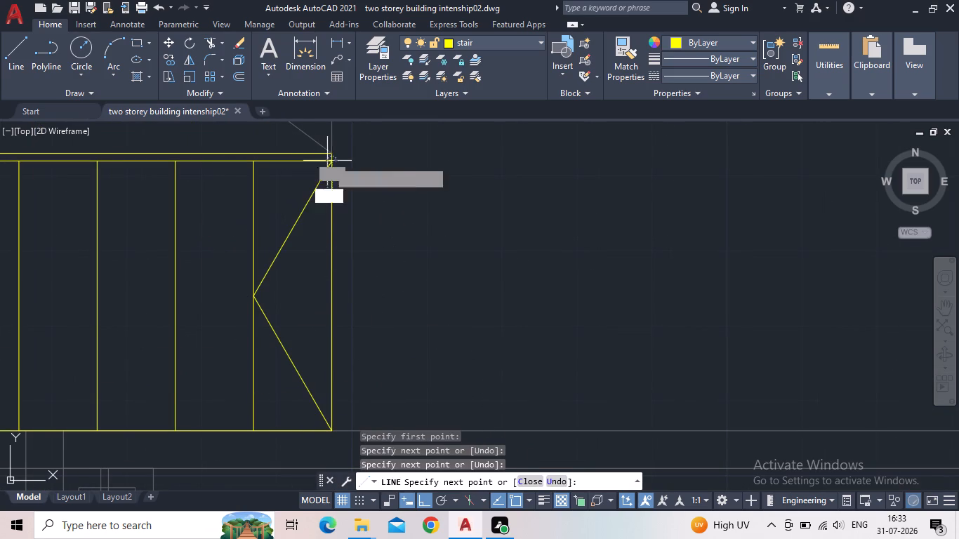
pyautogui.press('Escape')
# Erase the diagonal winder line in the stair's lower corner landing.
pyautogui.scroll(-4, 415, 206)
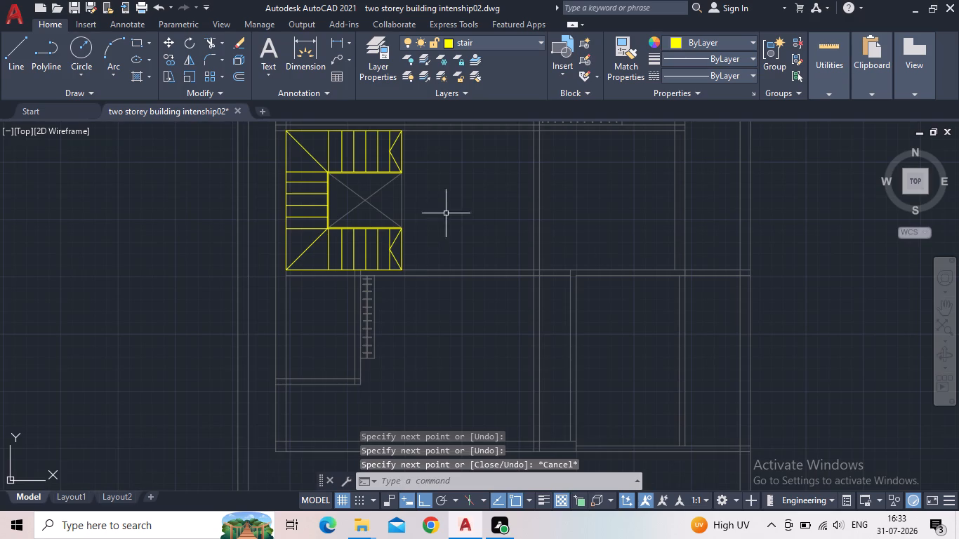
pyautogui.moveTo(446, 213); pyautogui.dragTo(333, 272, button='middle')
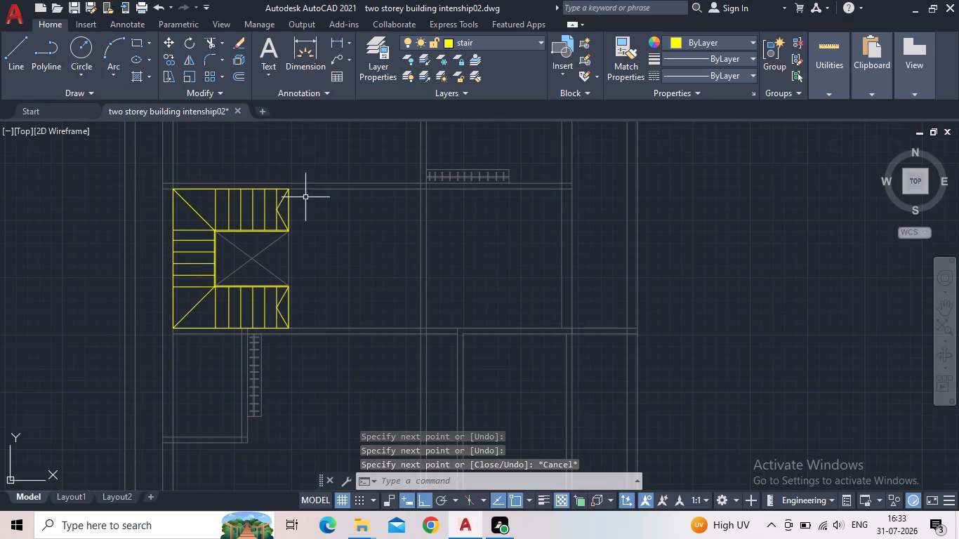
pyautogui.click(196, 318)
pyautogui.click(183, 306)
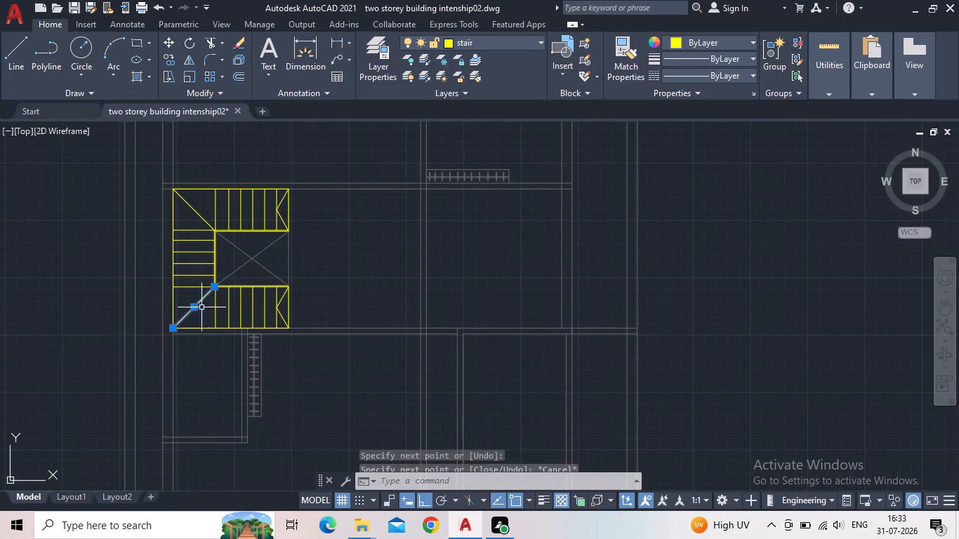
pyautogui.press('Delete')
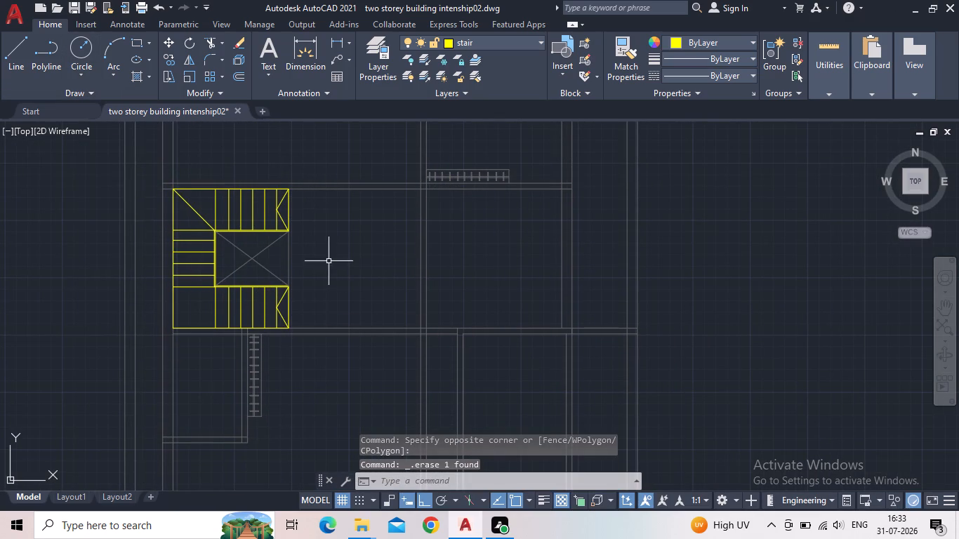
# Make the floor layer current.
pyautogui.moveTo(328, 261); pyautogui.dragTo(260, 294, button='middle')
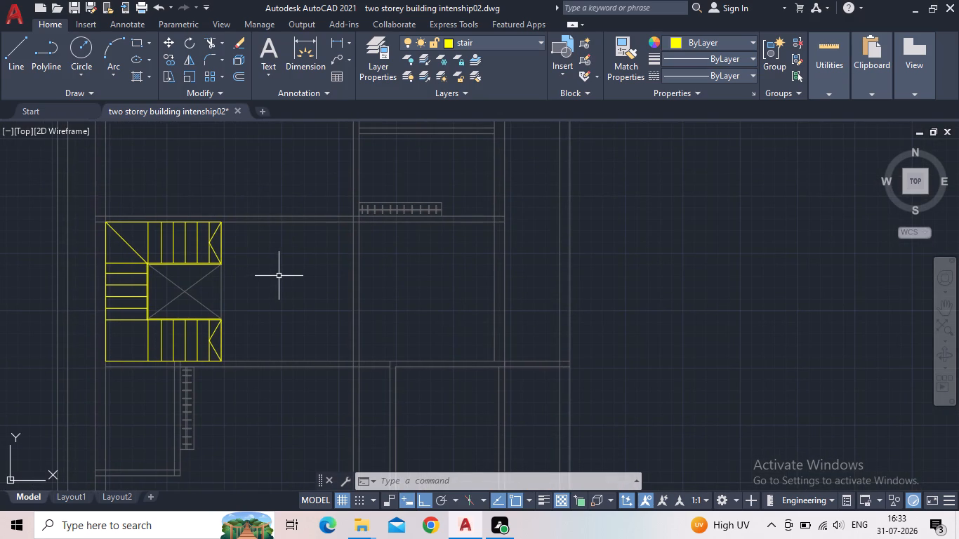
pyautogui.moveTo(279, 275); pyautogui.dragTo(263, 413, button='middle')
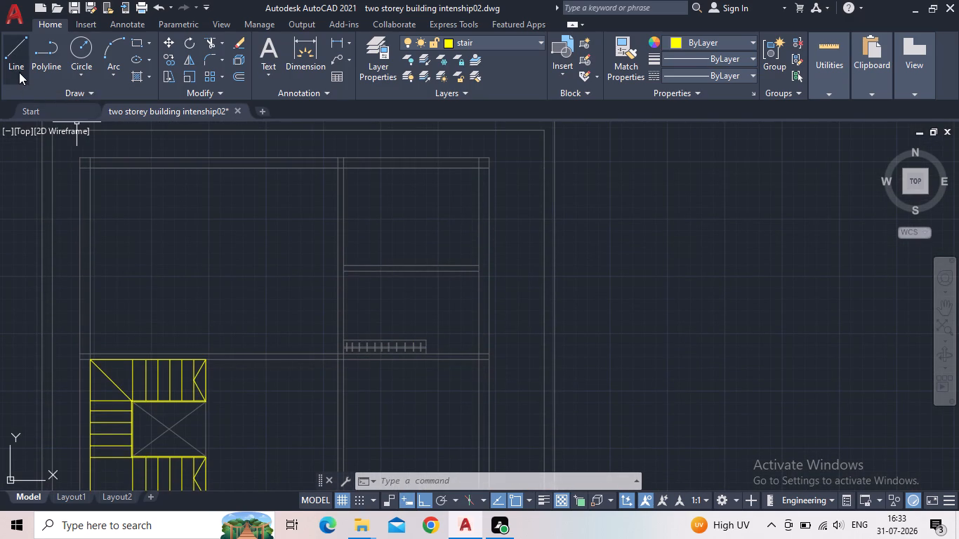
pyautogui.press('Escape')
pyautogui.moveTo(132, 48); pyautogui.dragTo(137, 59)
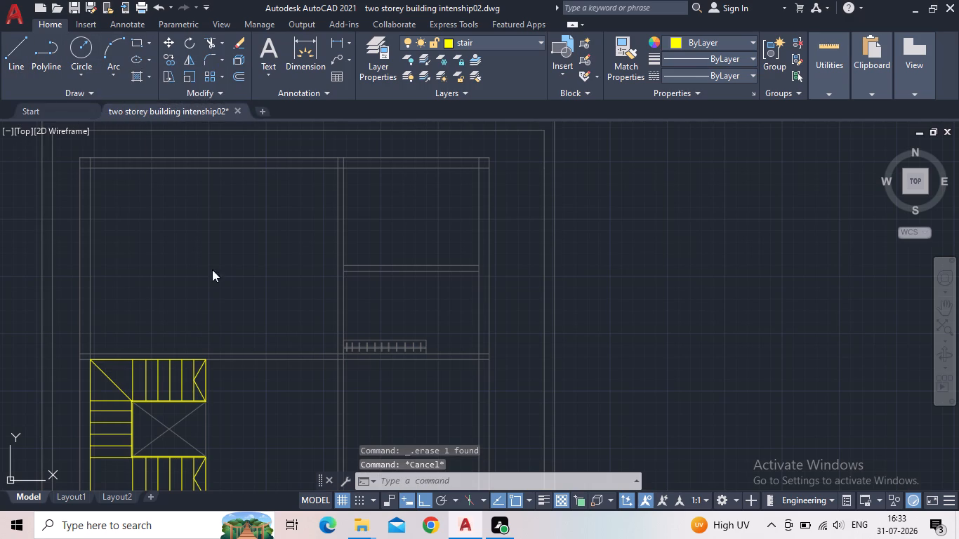
pyautogui.click(377, 61)
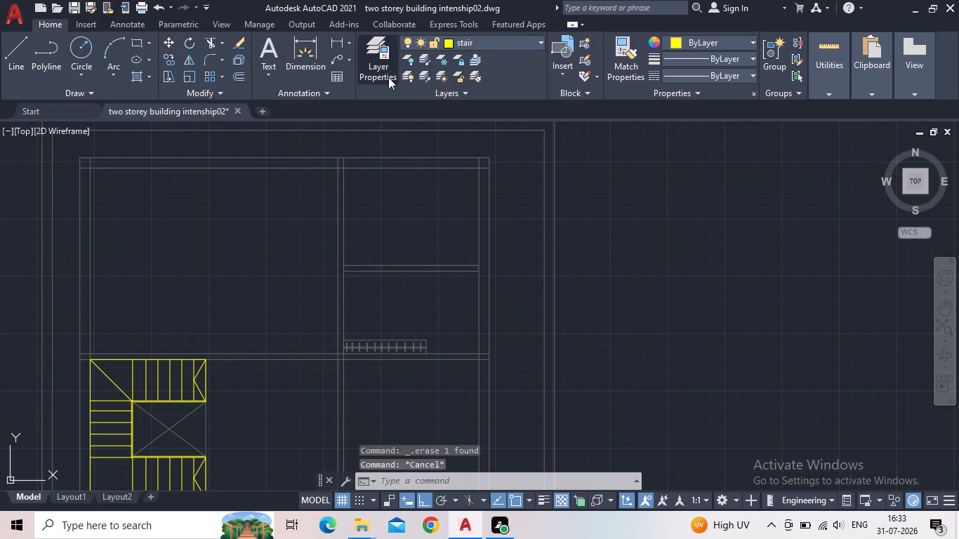
pyautogui.doubleClick(128, 160)
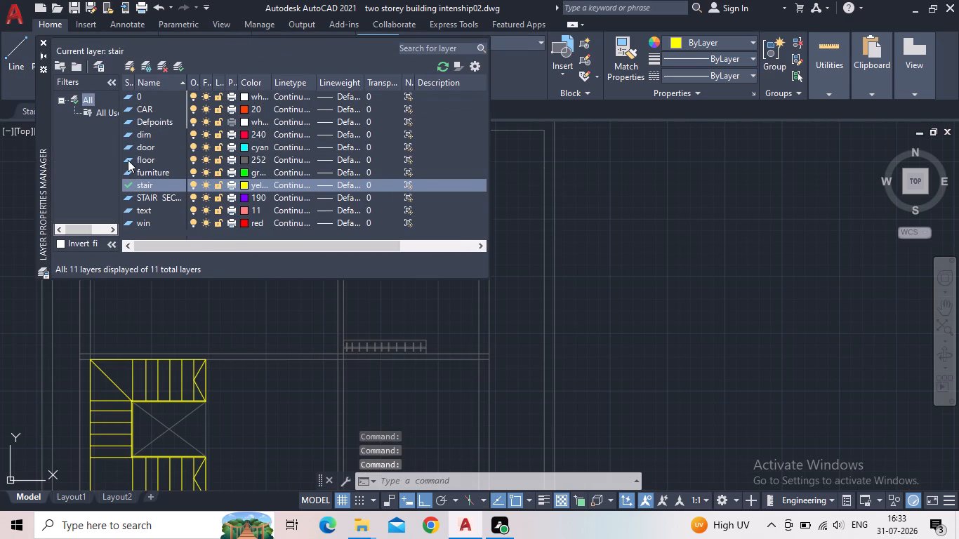
pyautogui.click(46, 43)
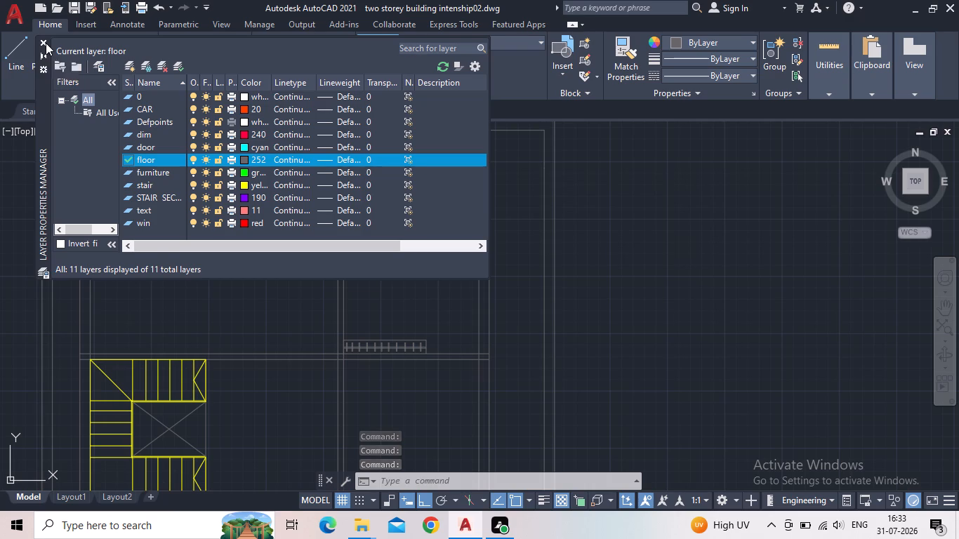
# Draw a rectangle about 4'-5" by 5.6" on the outer wall line just above the stair's upper flight.
pyautogui.moveTo(175, 293); pyautogui.dragTo(183, 223, button='middle')
pyautogui.scroll(1, 189, 293)
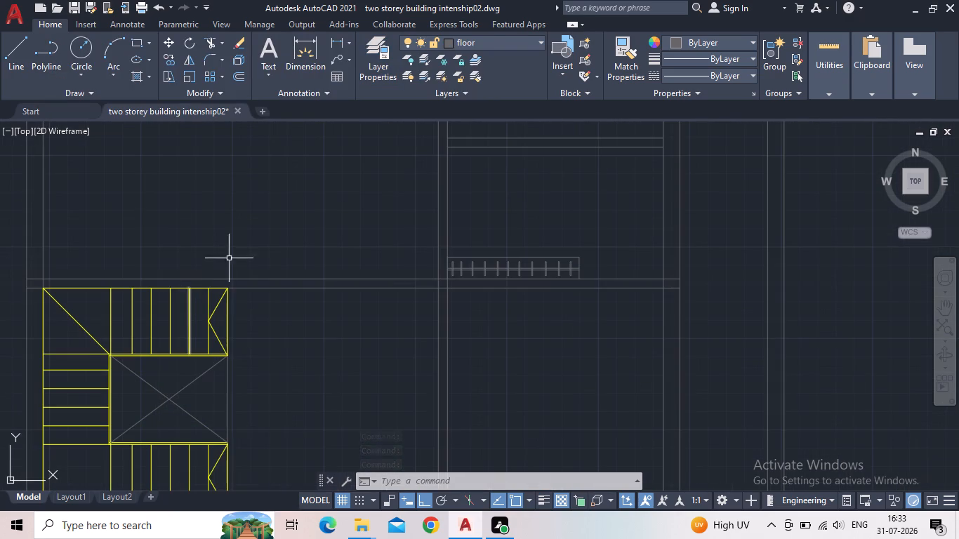
pyautogui.moveTo(245, 242); pyautogui.dragTo(246, 250, button='middle')
pyautogui.scroll(-1, 245, 253)
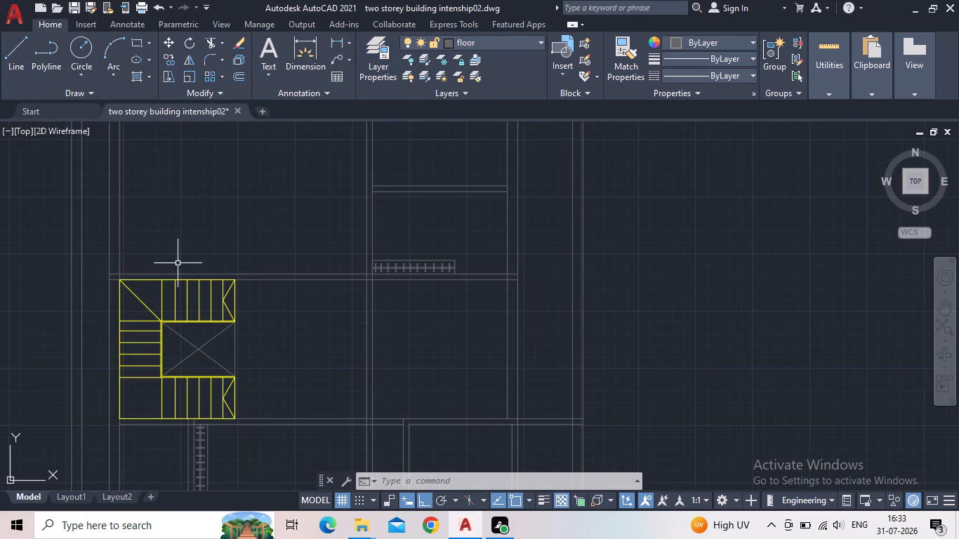
pyautogui.scroll(2, 170, 269)
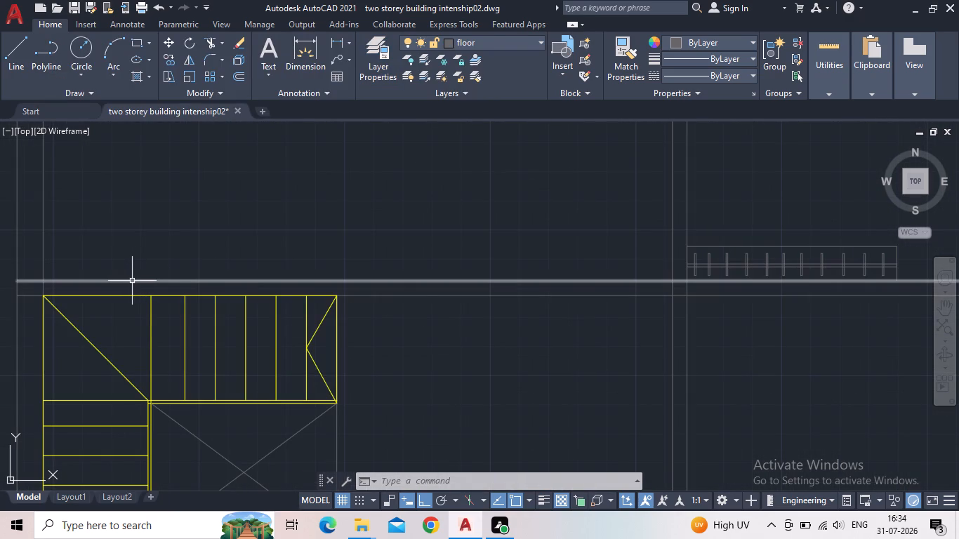
pyautogui.click(174, 279)
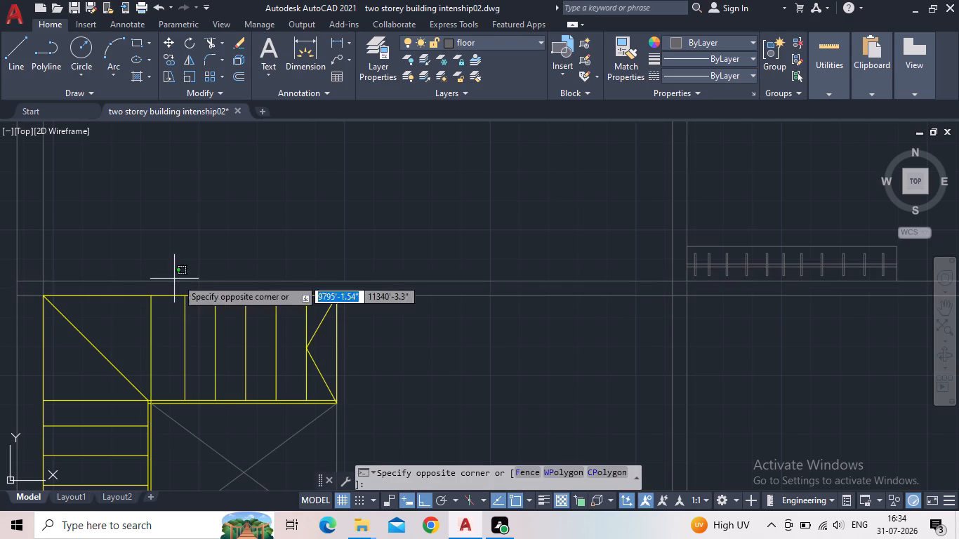
pyautogui.click(273, 158)
pyautogui.click(141, 42)
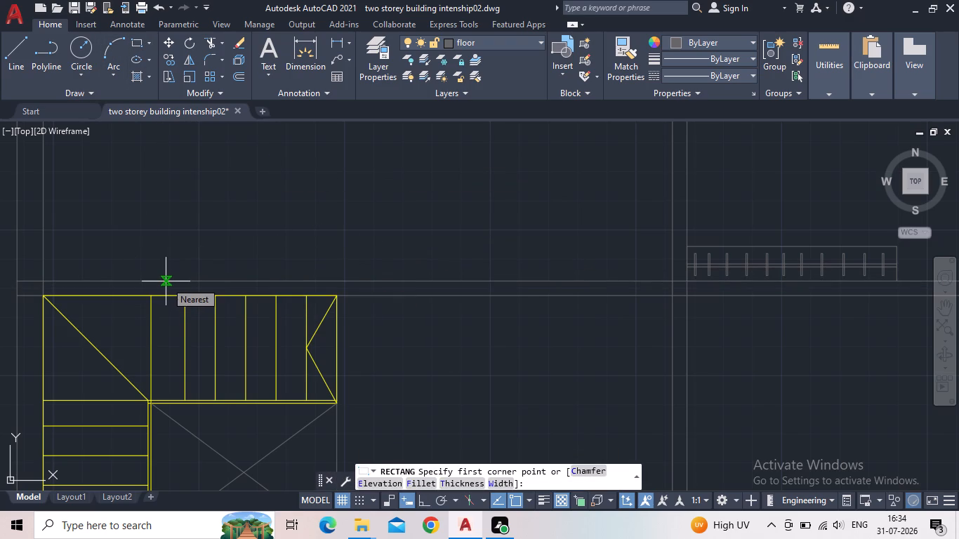
pyautogui.click(184, 280)
pyautogui.click(338, 265)
# Draw a shallow three-sided outline inside the rectangle, about 3'-1" long and 0.8" deep, along its wall-side edge.
pyautogui.scroll(1, 245, 253)
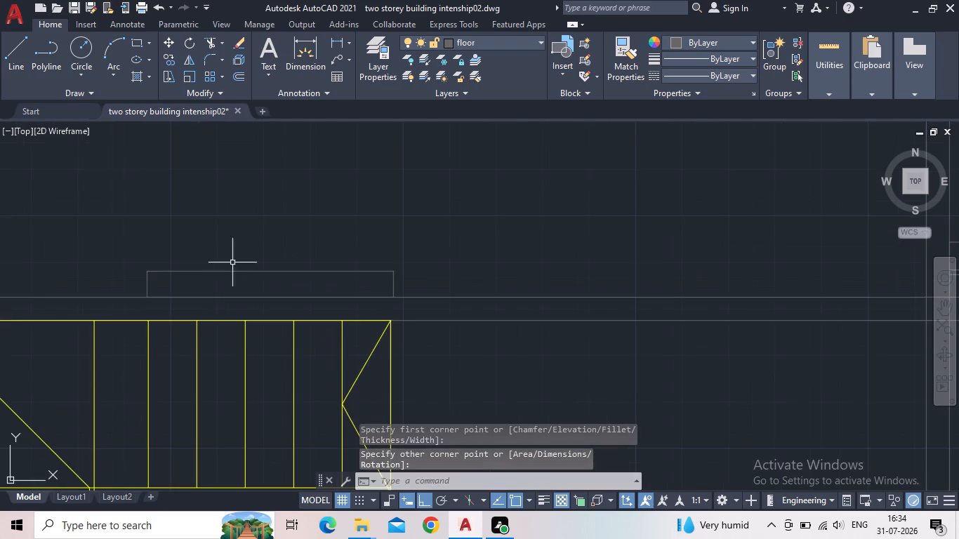
pyautogui.scroll(-2, 249, 295)
pyautogui.scroll(2, 241, 291)
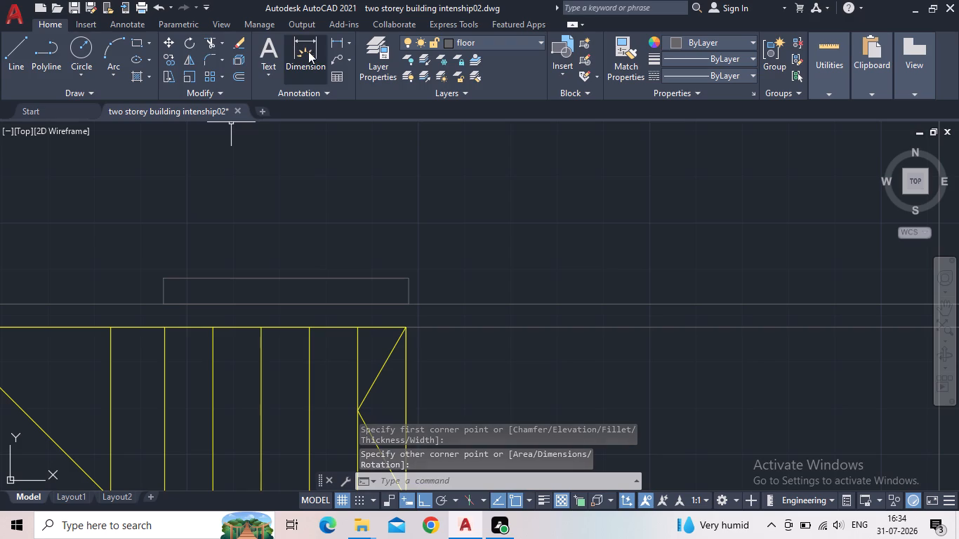
pyautogui.moveTo(22, 54); pyautogui.dragTo(25, 55)
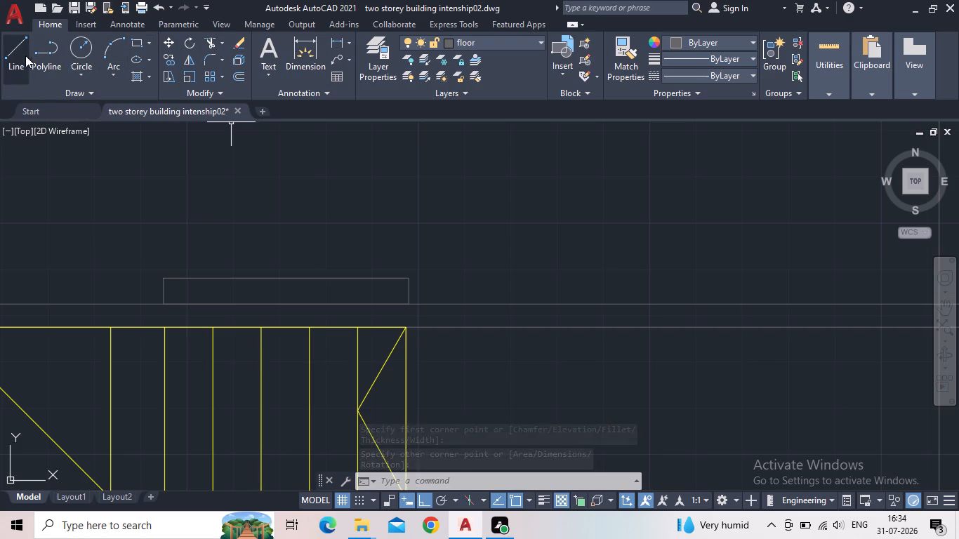
pyautogui.moveTo(25, 55); pyautogui.dragTo(32, 59)
pyautogui.scroll(2, 210, 332)
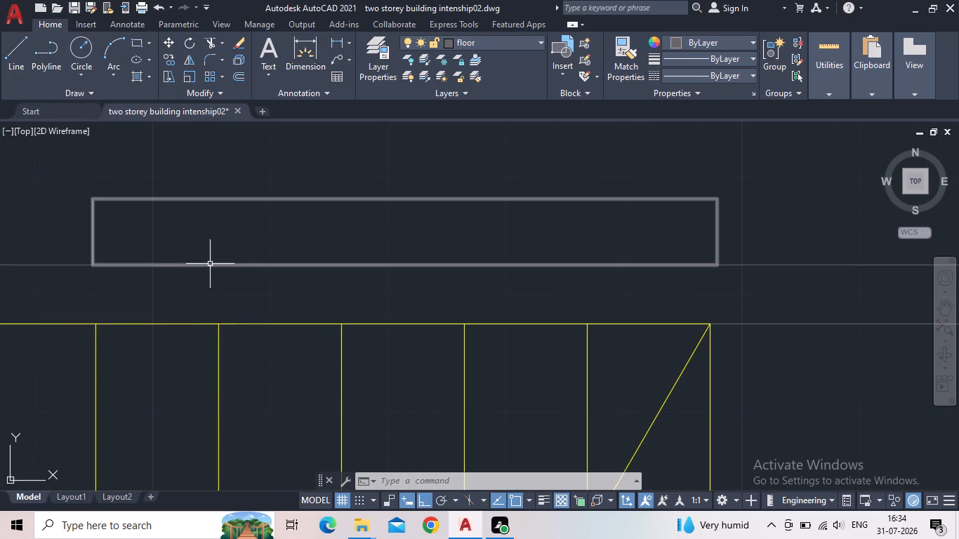
pyautogui.click(210, 264)
pyautogui.moveTo(14, 51); pyautogui.dragTo(25, 66)
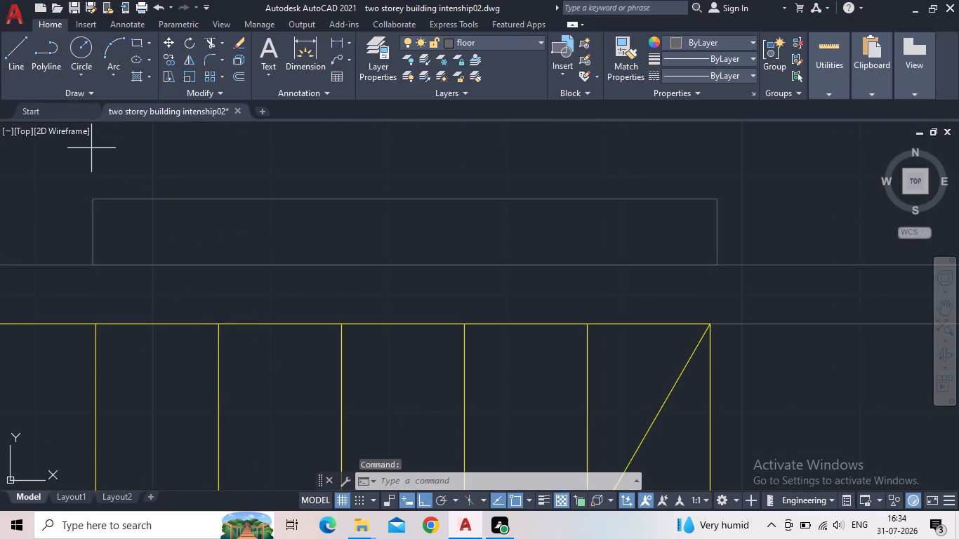
pyautogui.click(195, 264)
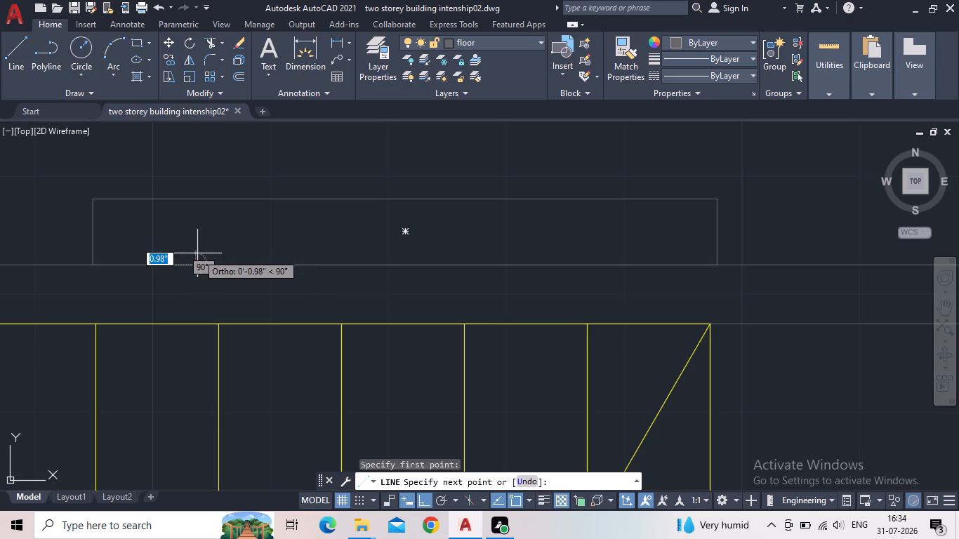
pyautogui.click(197, 255)
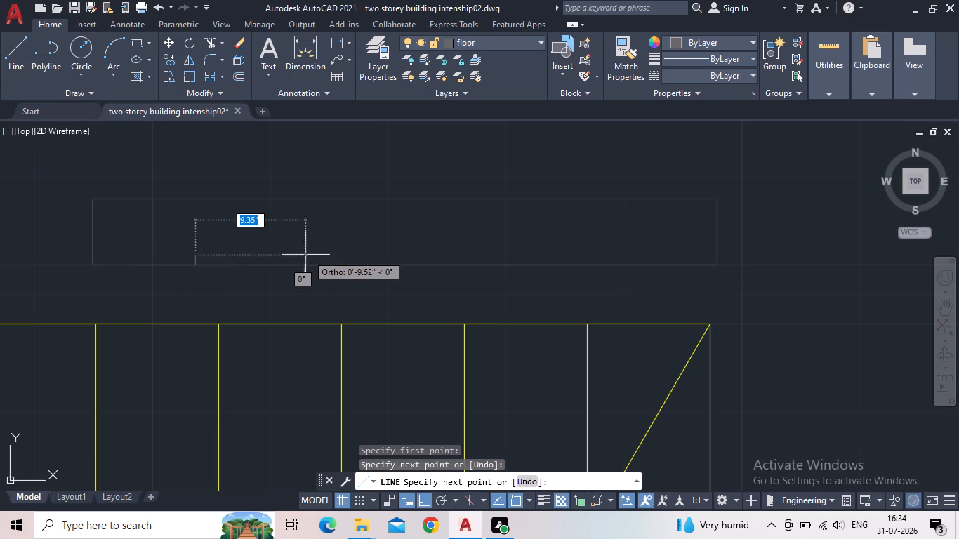
pyautogui.press('Escape')
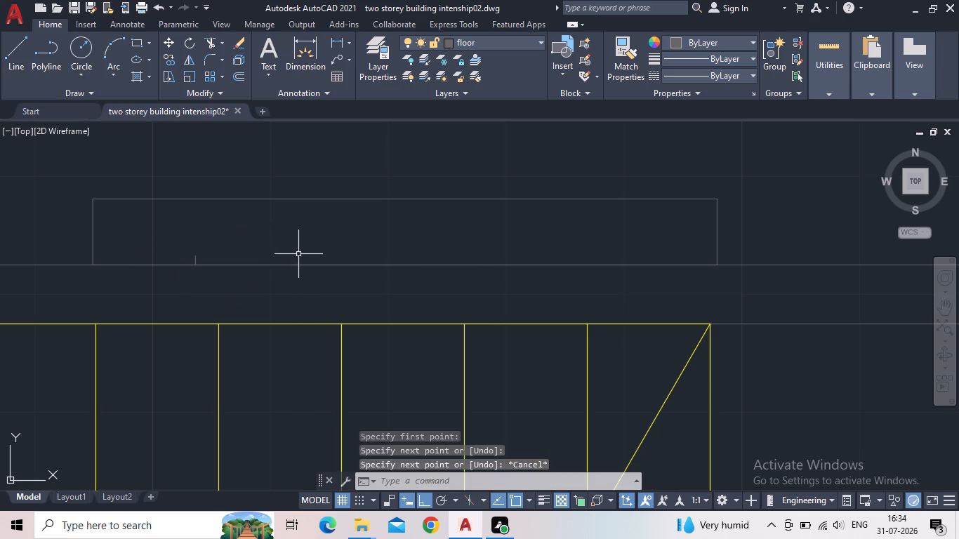
pyautogui.press('space')
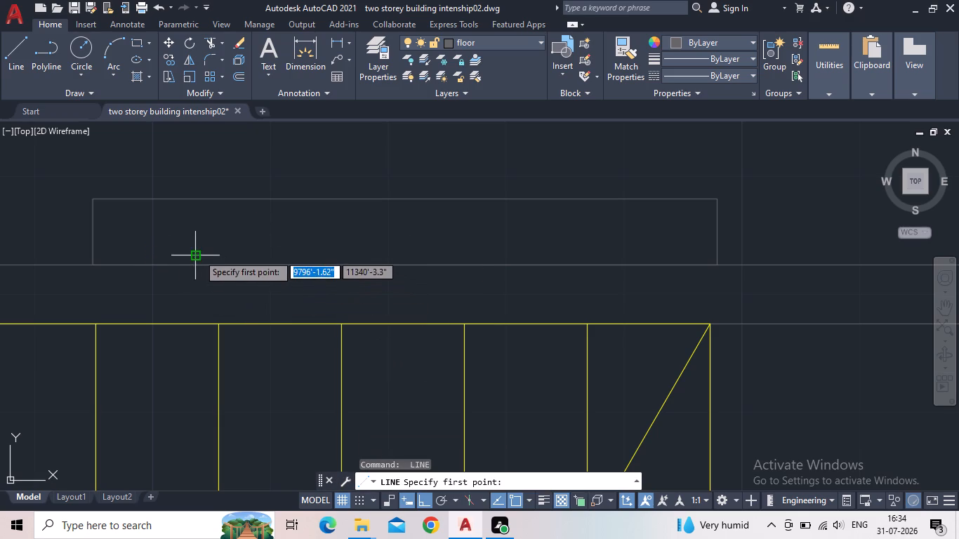
pyautogui.moveTo(198, 254); pyautogui.dragTo(242, 253)
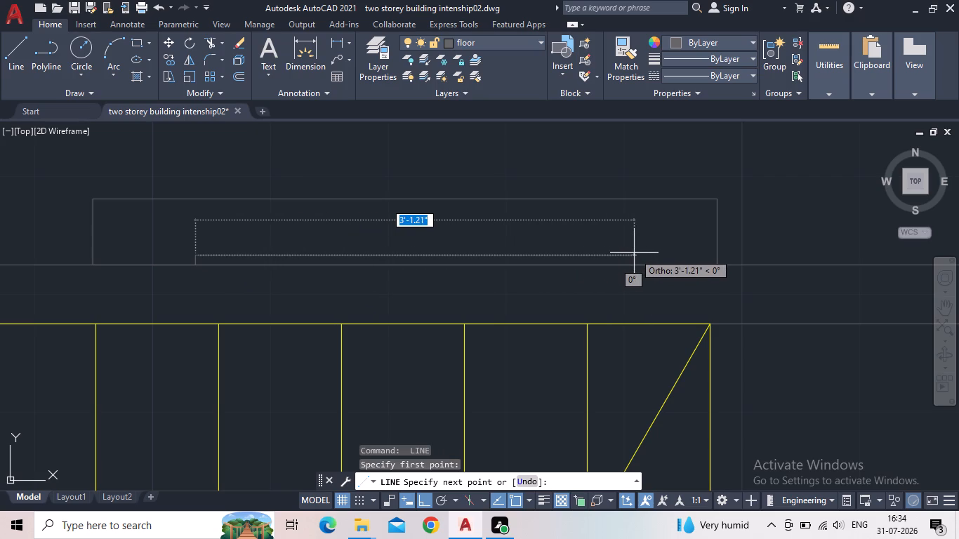
pyautogui.click(636, 254)
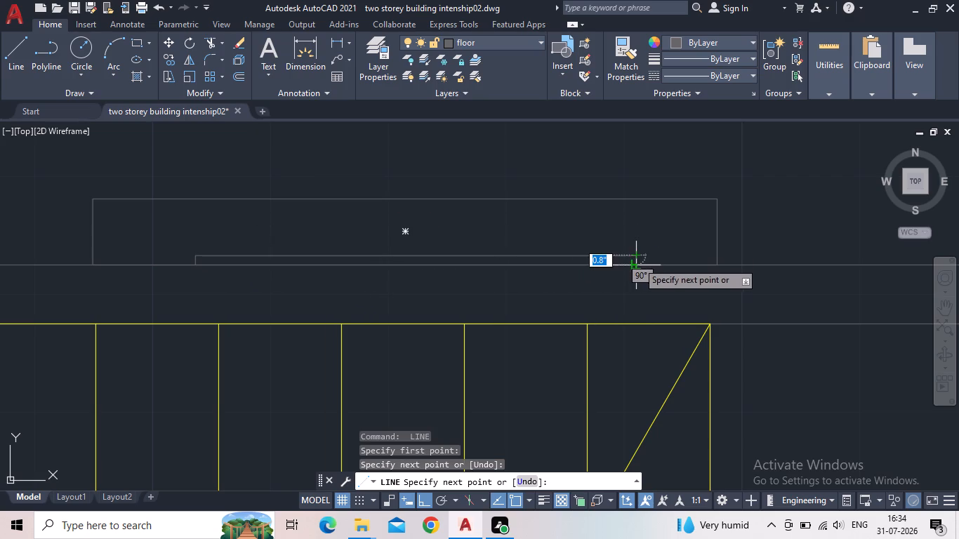
pyautogui.click(637, 262)
pyautogui.press('Escape')
# With the rectangle and its inner outline selected, create a layer named tv unit and make it current.
pyautogui.scroll(-2, 606, 274)
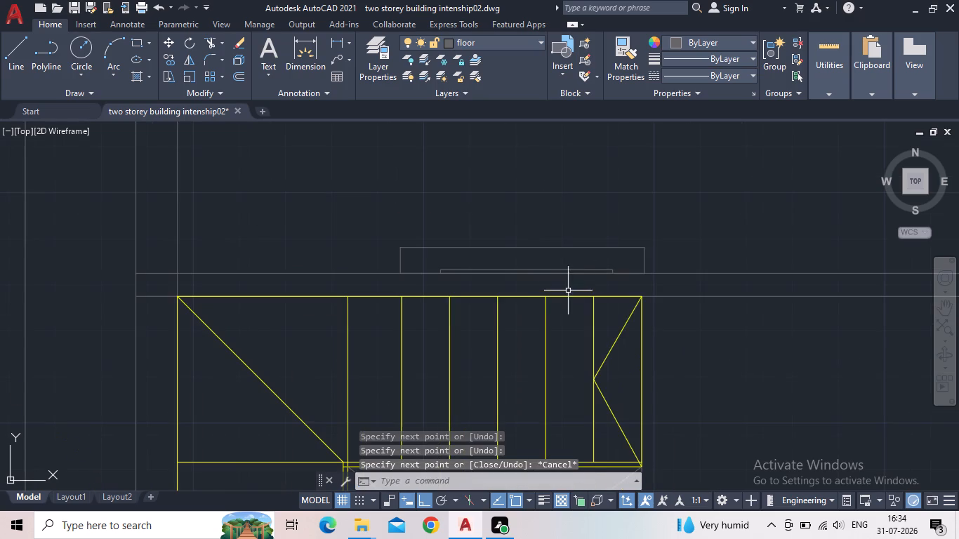
pyautogui.moveTo(541, 286); pyautogui.dragTo(443, 260, button='middle')
pyautogui.scroll(2, 581, 241)
pyautogui.scroll(1, 442, 250)
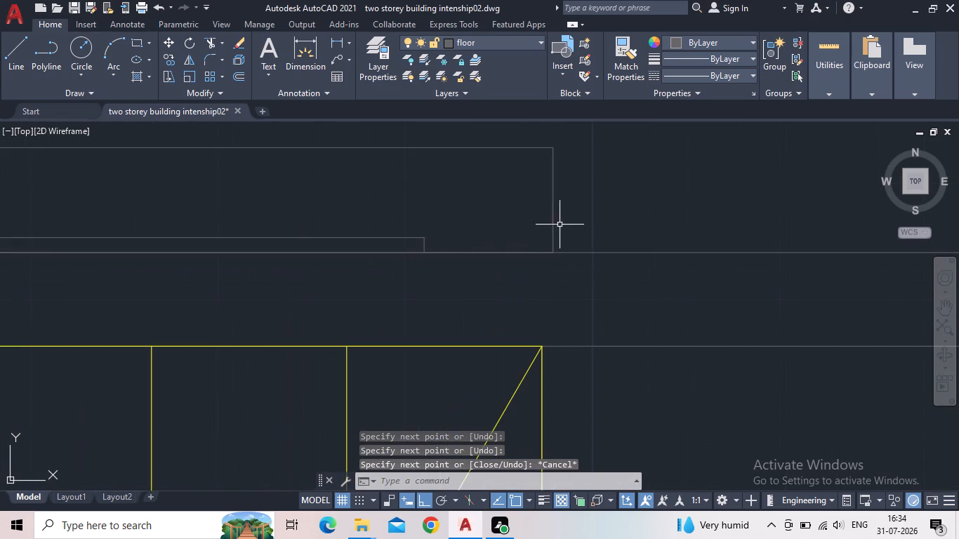
pyautogui.moveTo(667, 201); pyautogui.dragTo(621, 206)
pyautogui.click(366, 243)
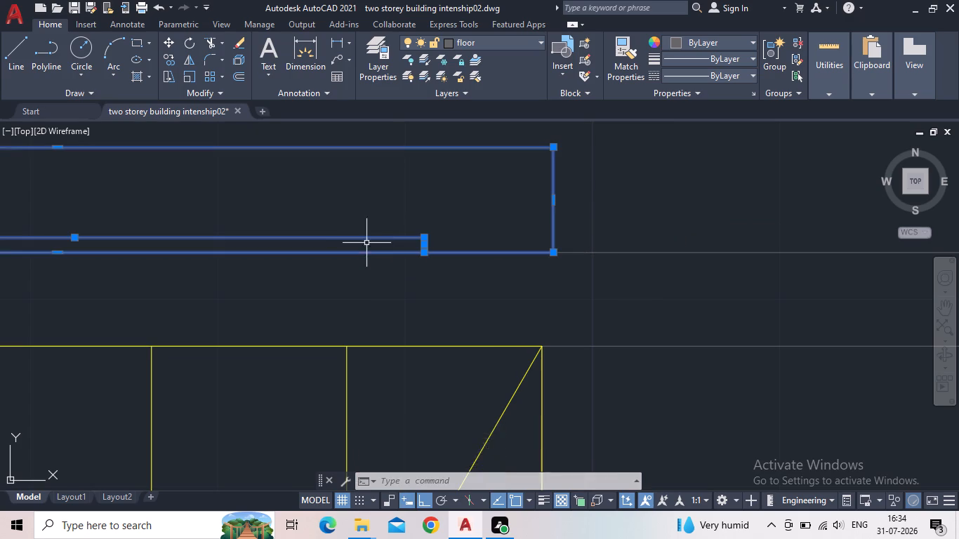
pyautogui.moveTo(378, 220); pyautogui.dragTo(553, 293, button='middle')
pyautogui.scroll(-2, 553, 293)
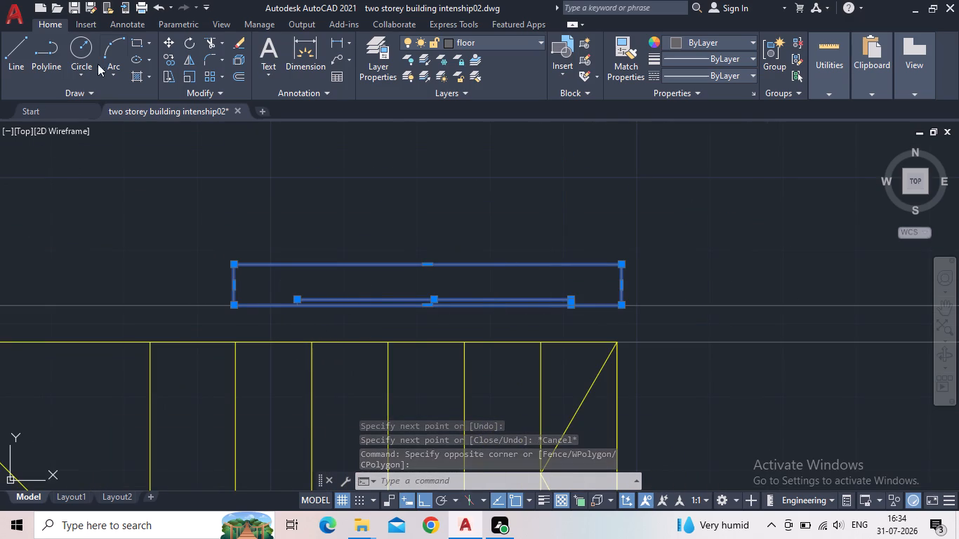
pyautogui.click(371, 60)
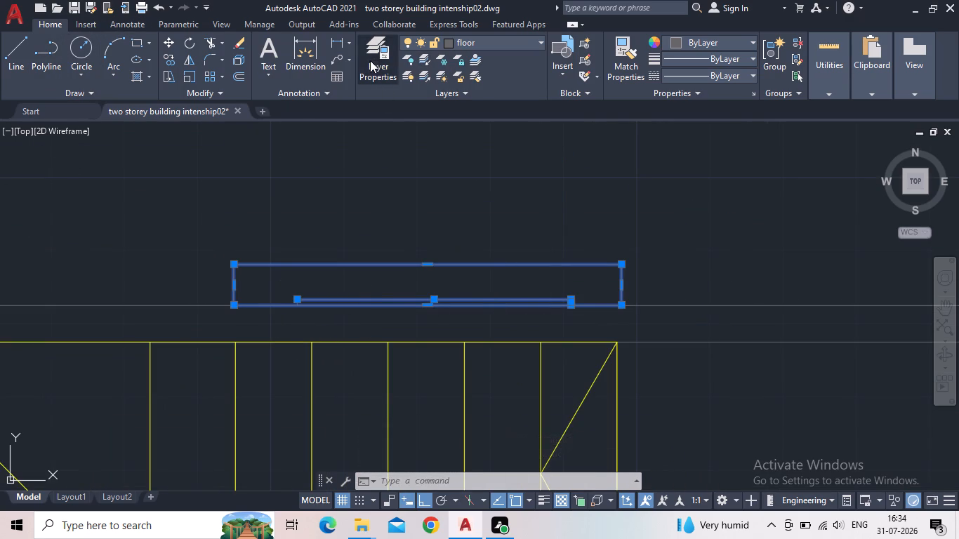
pyautogui.scroll(-1, 235, 203)
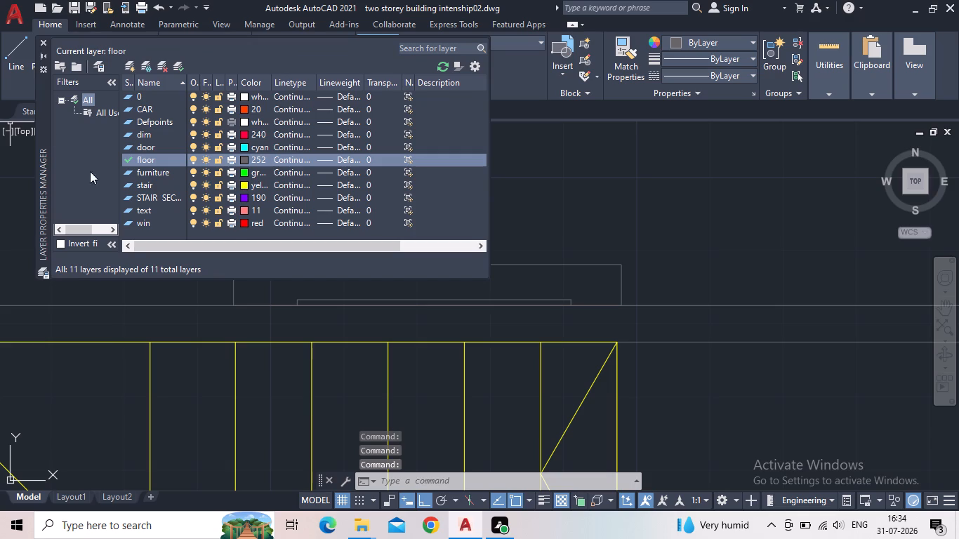
pyautogui.click(134, 66)
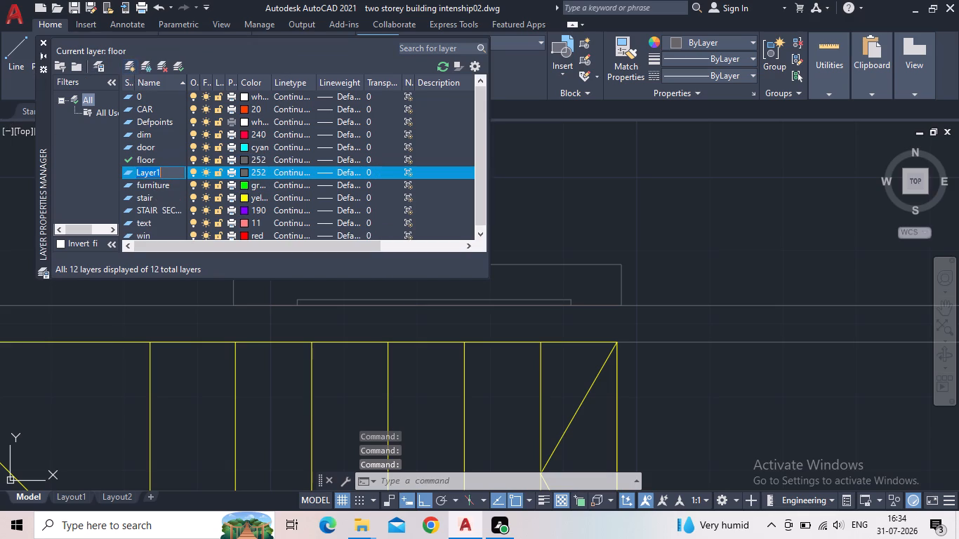
pyautogui.write('tv unit')
pyautogui.press('Return')
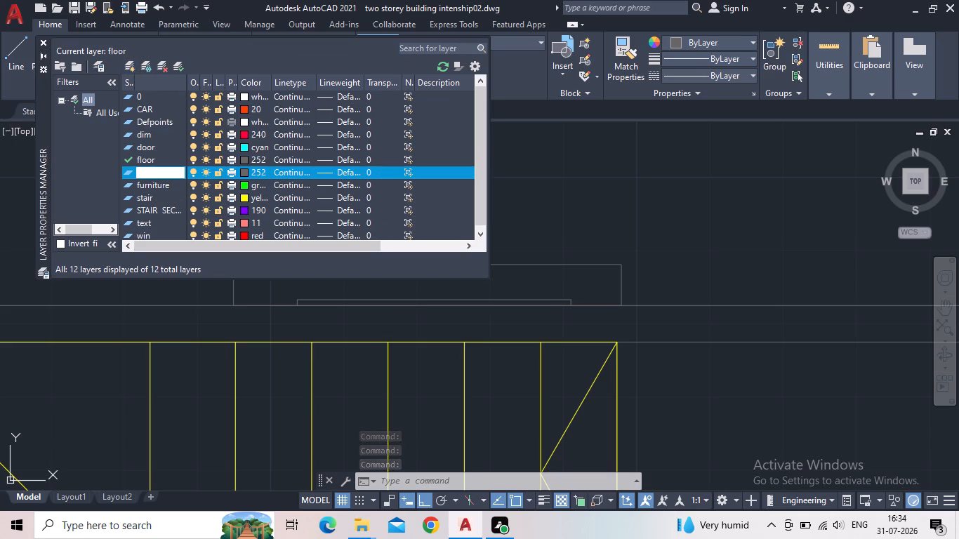
pyautogui.doubleClick(131, 173)
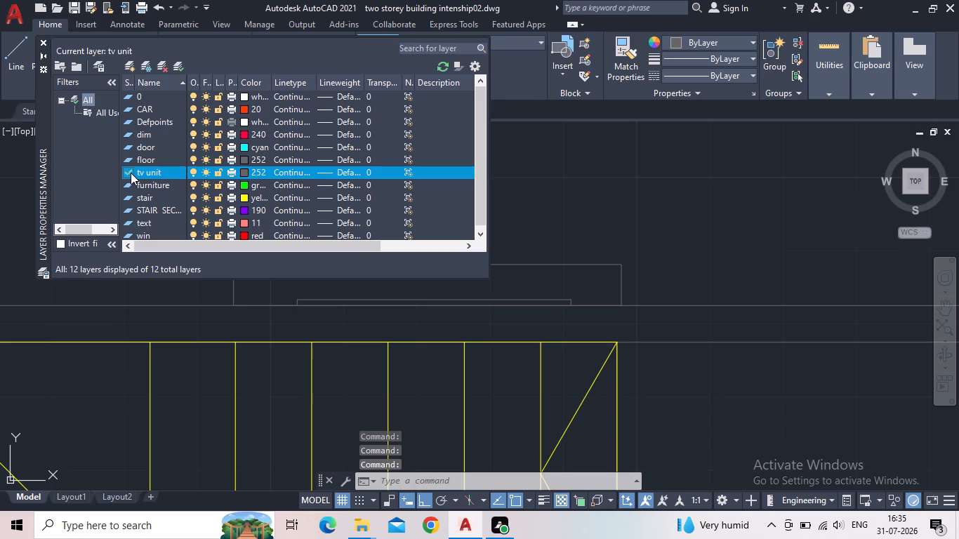
# Set the tv unit layer's colour to index 240.
pyautogui.click(243, 172)
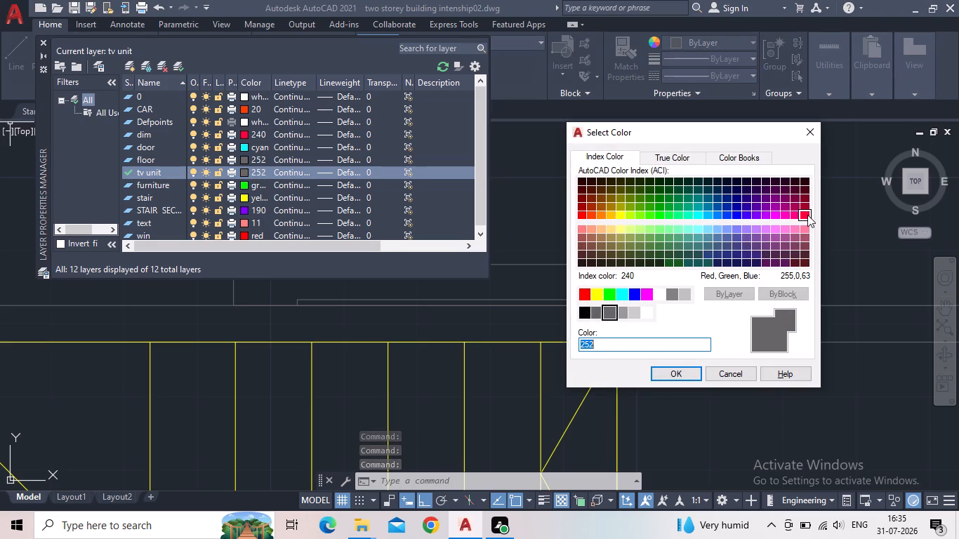
pyautogui.click(807, 215)
pyautogui.click(684, 374)
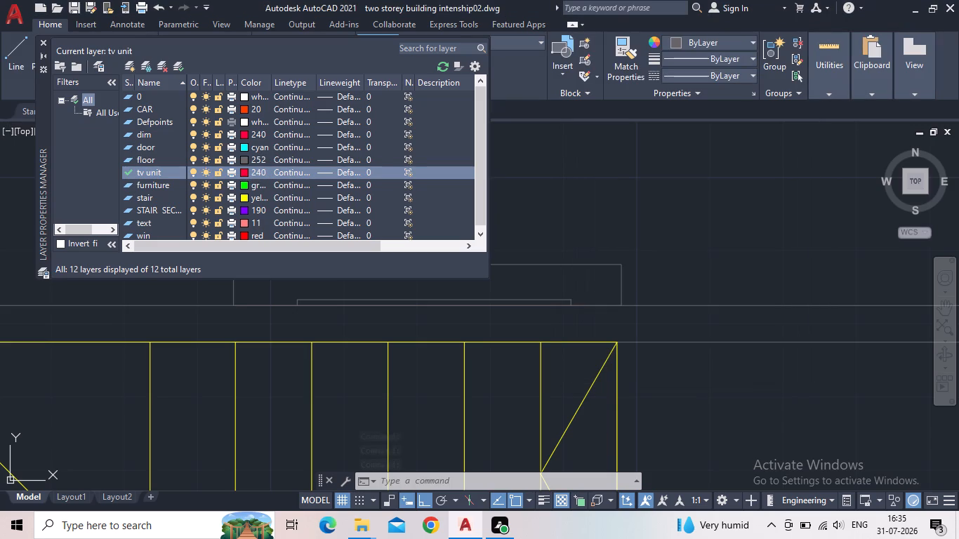
# Change the tv unit layer's colour to index 210 and close the layer manager.
pyautogui.click(244, 171)
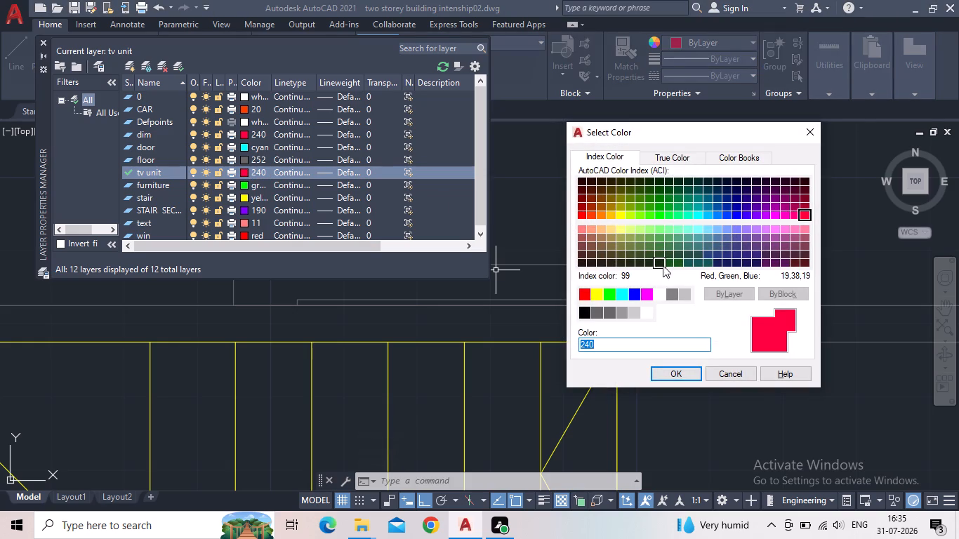
pyautogui.click(779, 214)
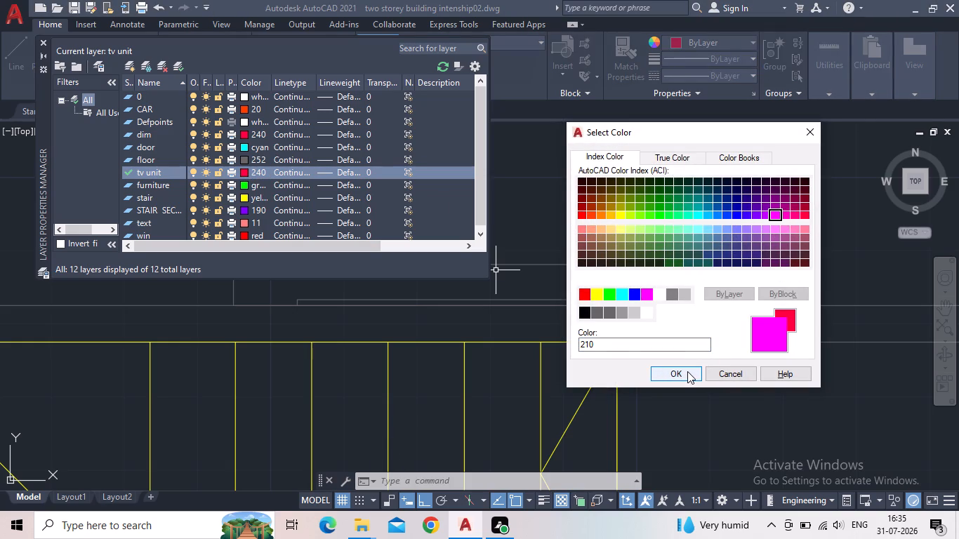
pyautogui.click(687, 371)
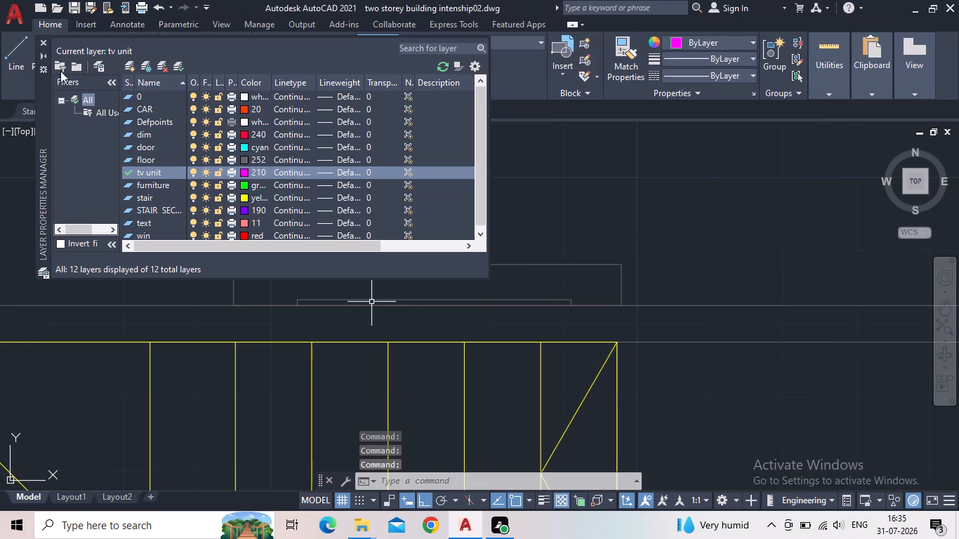
pyautogui.click(44, 41)
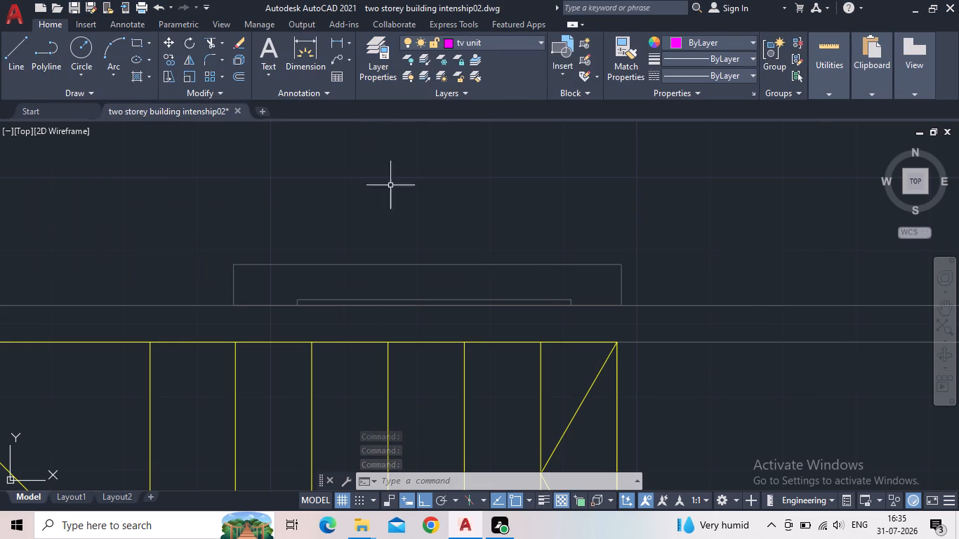
# Move the TV unit rectangle and its inner outline to the tv unit layer, keeping layer colour 210.
pyautogui.scroll(-1, 490, 281)
pyautogui.scroll(2, 584, 300)
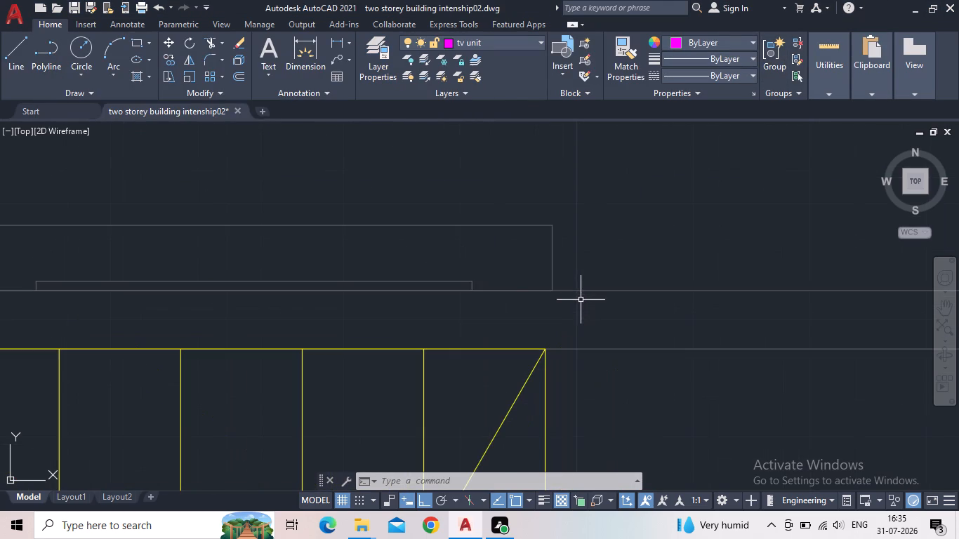
pyautogui.moveTo(595, 260); pyautogui.dragTo(564, 265)
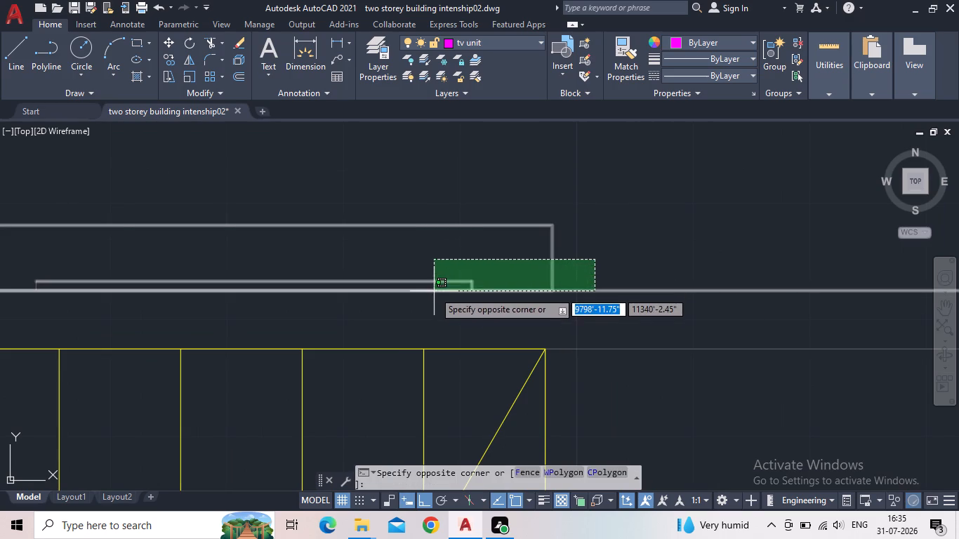
pyautogui.click(428, 286)
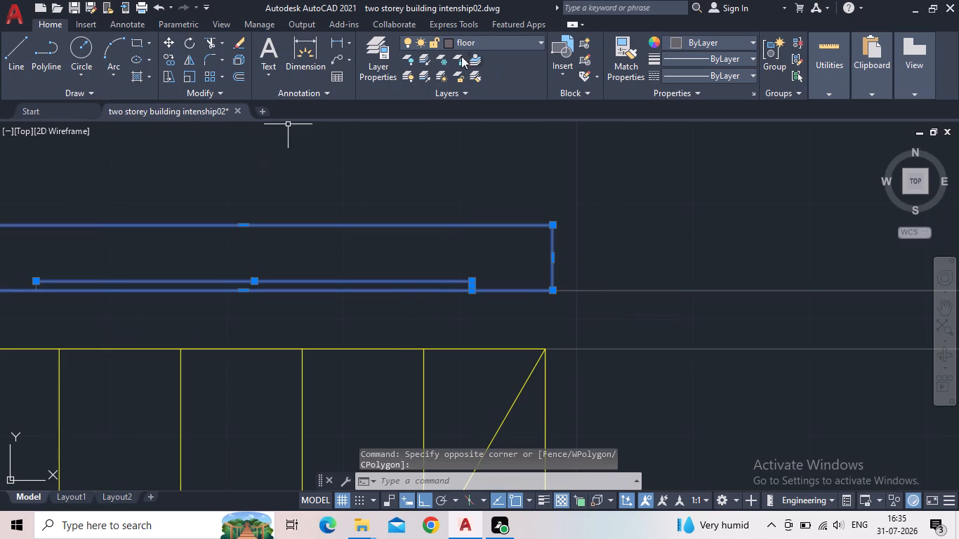
pyautogui.click(506, 40)
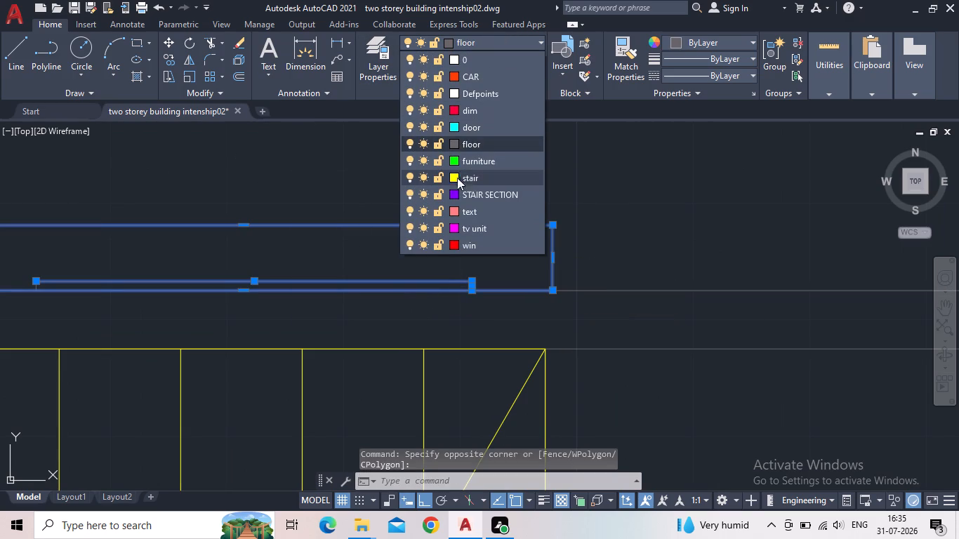
pyautogui.click(452, 232)
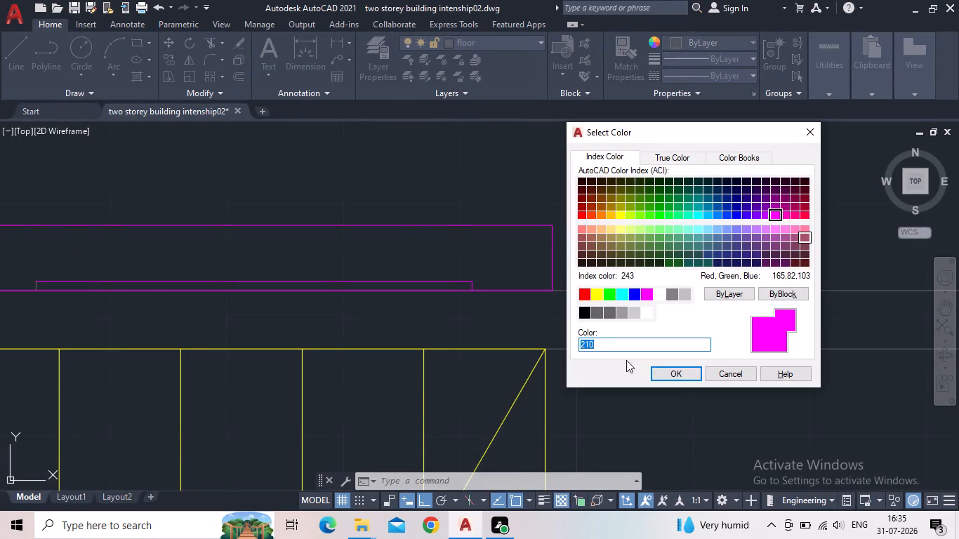
pyautogui.click(667, 373)
pyautogui.scroll(-2, 609, 332)
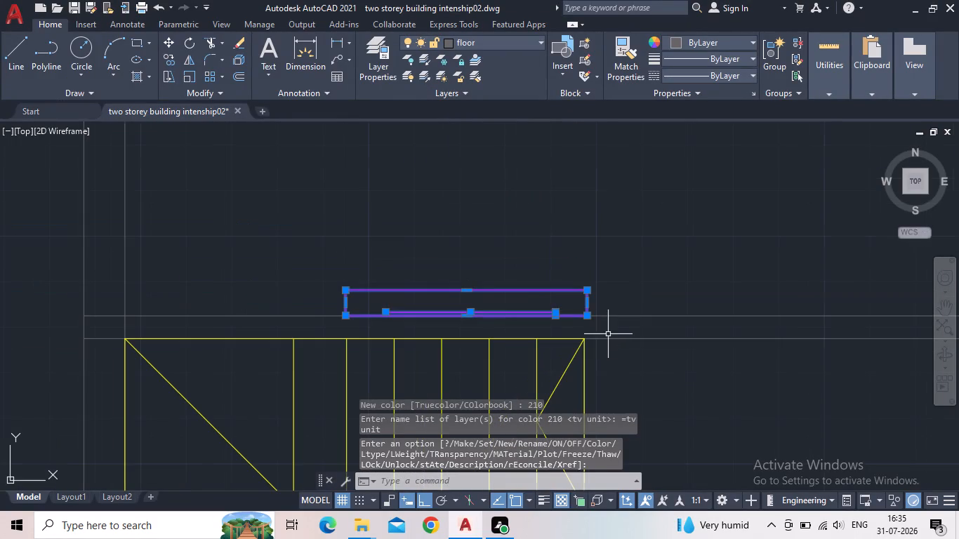
pyautogui.press('Escape')
# Trim the overlapping inner wall line ends at the upper-left corner of the plan that contains the TV unit.
pyautogui.moveTo(436, 350); pyautogui.dragTo(325, 321, button='middle')
pyautogui.scroll(-3, 318, 317)
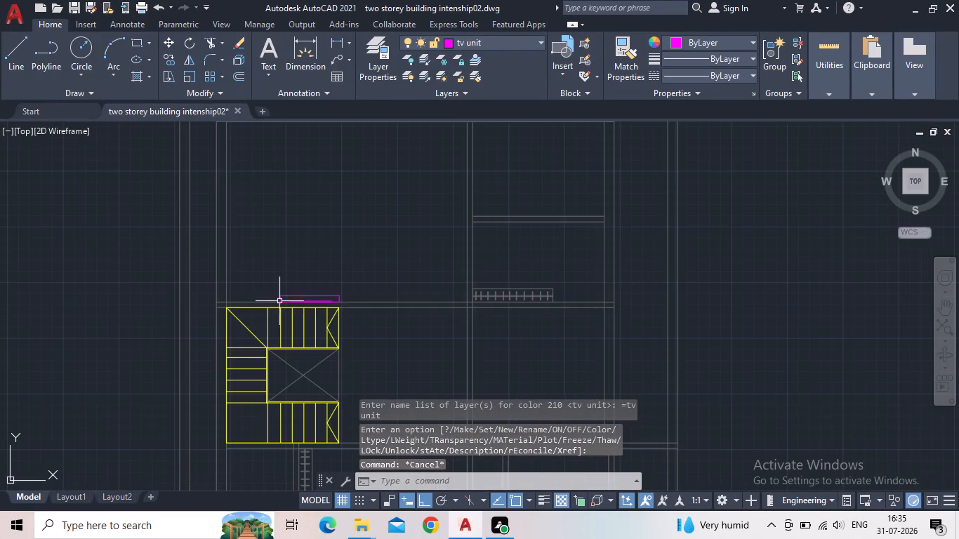
pyautogui.scroll(2, 383, 343)
pyautogui.moveTo(385, 341); pyautogui.dragTo(427, 422, button='middle')
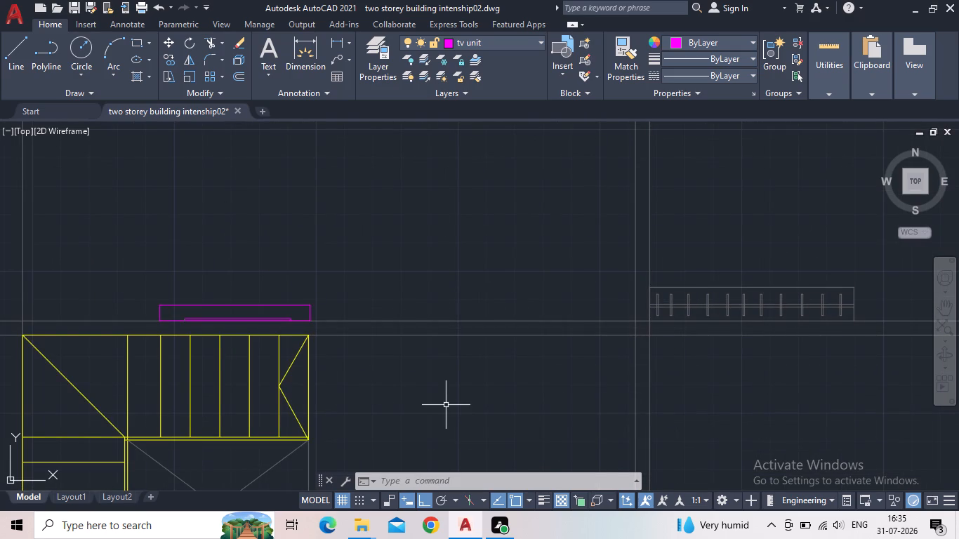
pyautogui.scroll(-1, 468, 257)
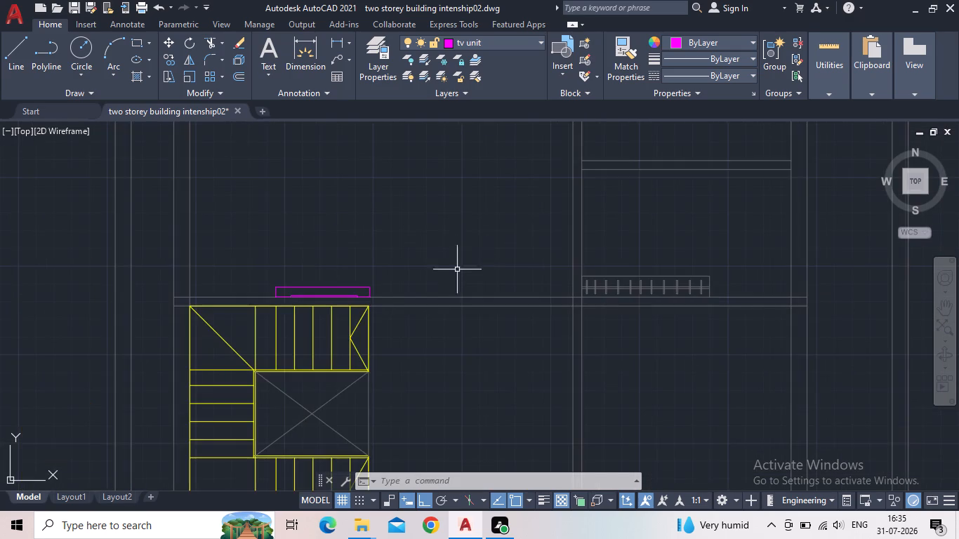
pyautogui.scroll(-2, 468, 273)
pyautogui.moveTo(472, 262); pyautogui.dragTo(520, 251, button='middle')
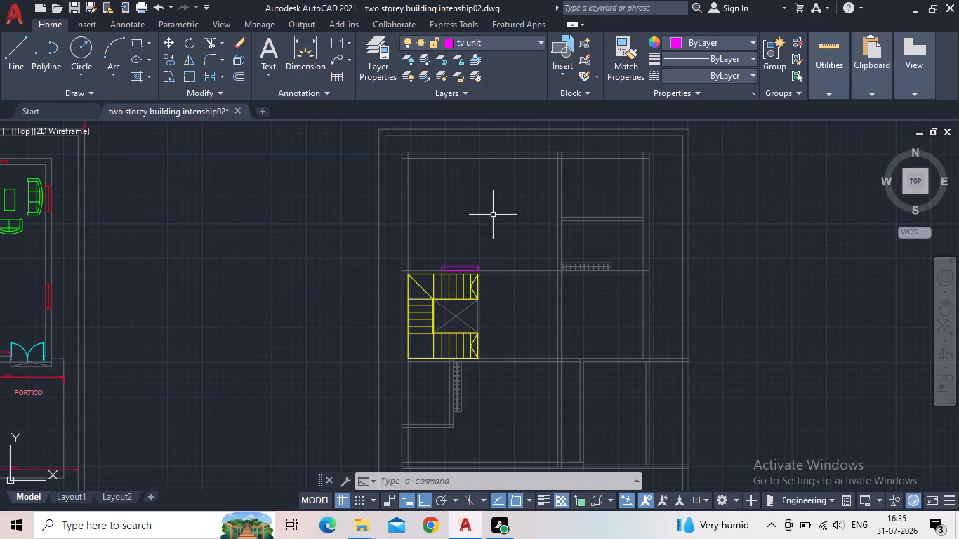
pyautogui.press('t')
pyautogui.press('r')
pyautogui.press('Return')
pyautogui.scroll(1, 392, 147)
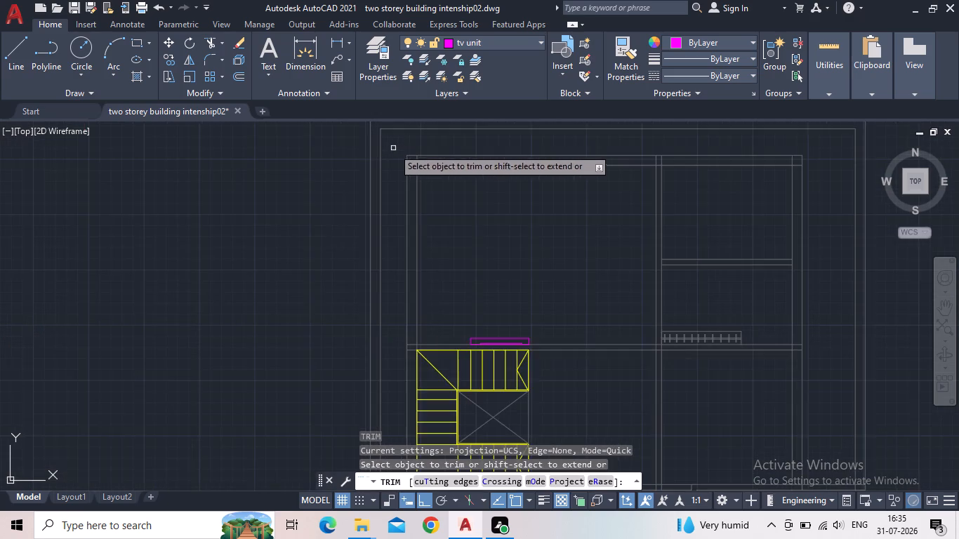
pyautogui.scroll(3, 402, 155)
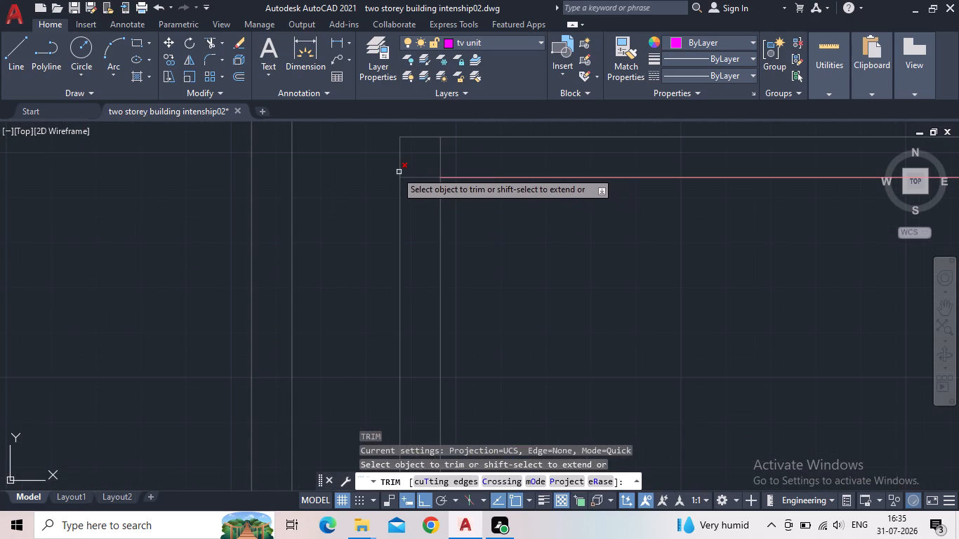
pyautogui.scroll(1, 413, 151)
pyautogui.click(474, 161)
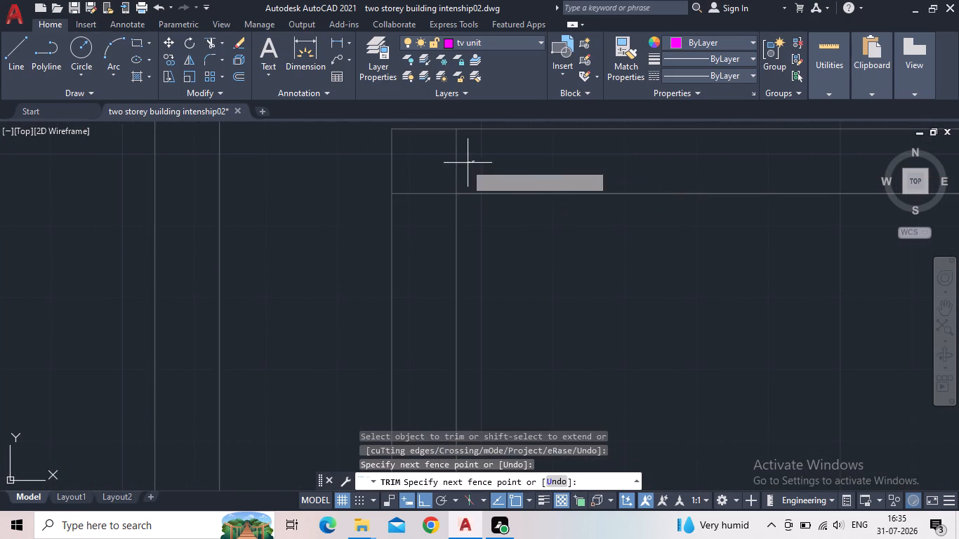
pyautogui.click(437, 169)
pyautogui.moveTo(436, 184); pyautogui.dragTo(437, 194)
pyautogui.click(435, 209)
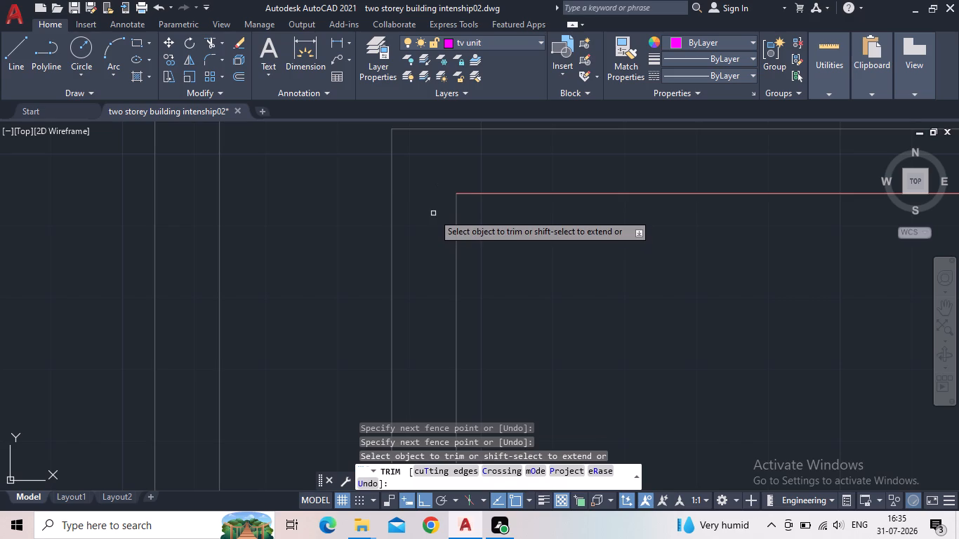
# Trim the wall lines crossing at the junction of the vertical partition and the top outer wall.
pyautogui.scroll(-2, 514, 249)
pyautogui.moveTo(554, 271); pyautogui.dragTo(378, 241, button='middle')
pyautogui.scroll(-1, 371, 238)
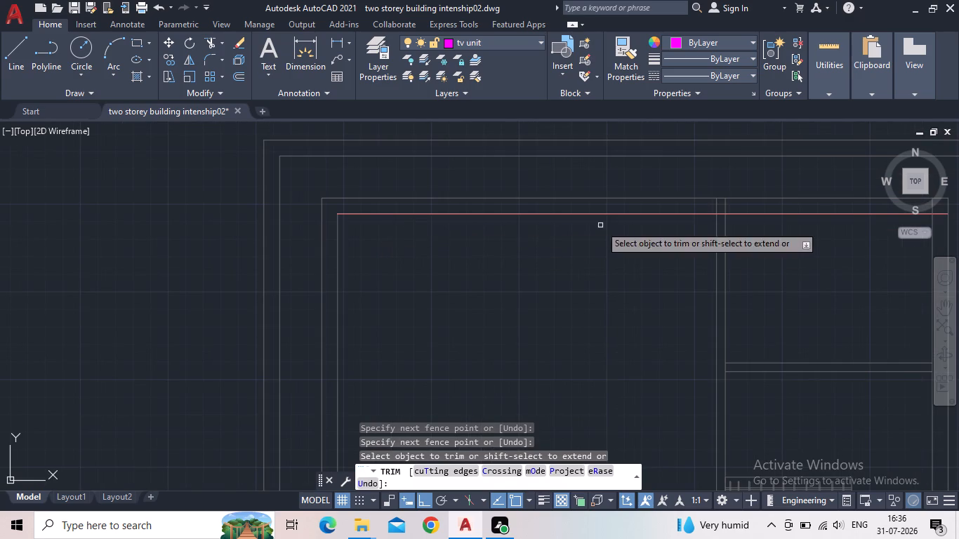
pyautogui.moveTo(731, 267); pyautogui.dragTo(515, 347, button='middle')
pyautogui.scroll(2, 489, 282)
pyautogui.moveTo(568, 295); pyautogui.dragTo(553, 294)
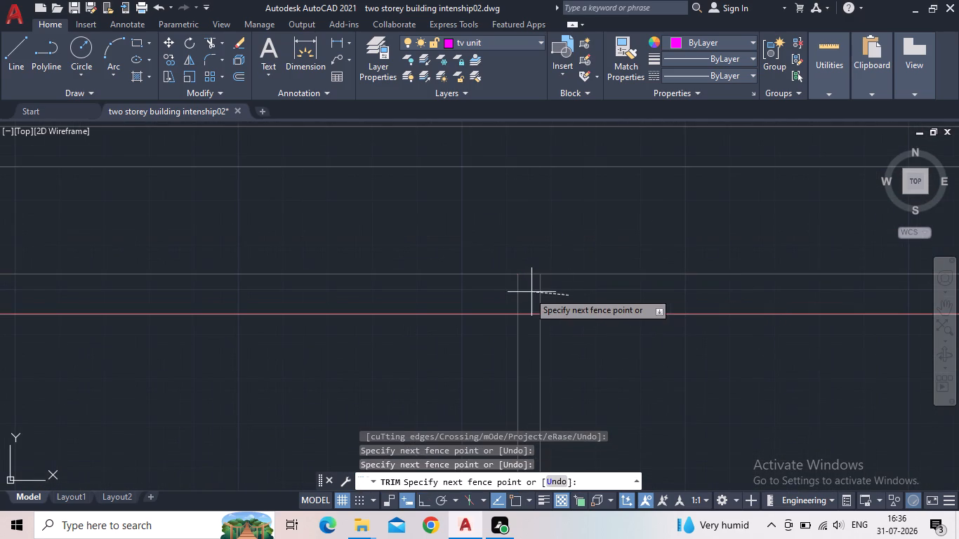
pyautogui.click(504, 293)
pyautogui.click(532, 308)
pyautogui.click(530, 325)
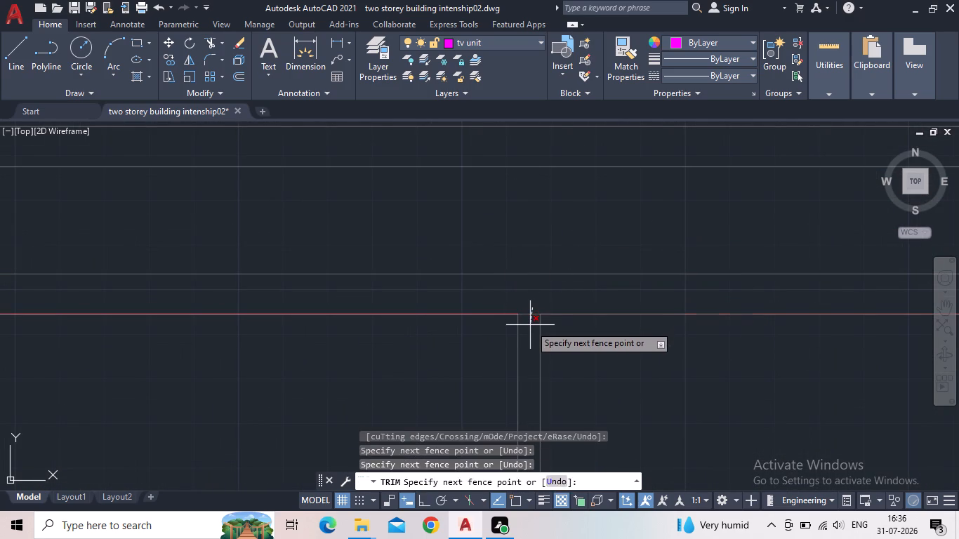
# Trim the overlapping inner wall line ends at the plan's upper-right corner and end the Trim command.
pyautogui.scroll(-2, 563, 342)
pyautogui.moveTo(582, 348); pyautogui.dragTo(390, 321, button='middle')
pyautogui.scroll(2, 559, 321)
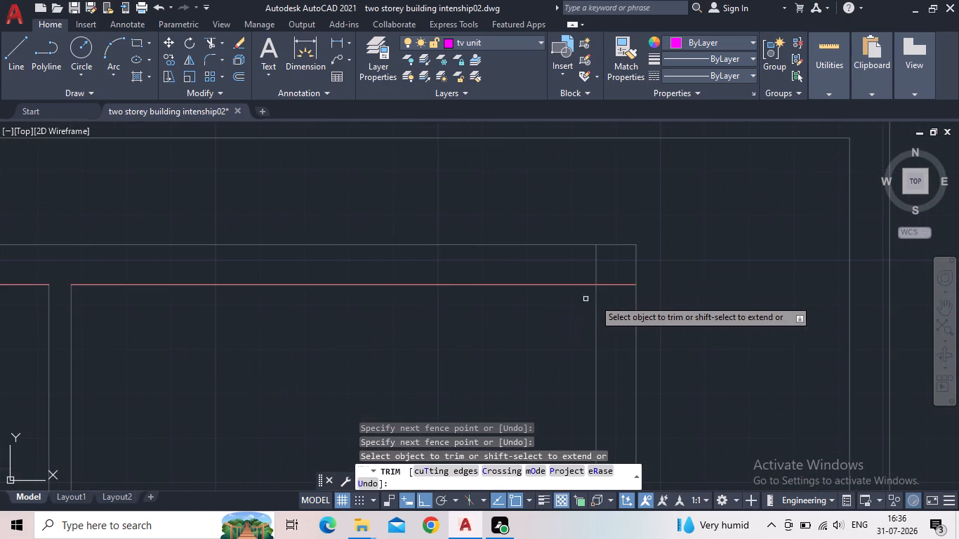
pyautogui.click(616, 303)
pyautogui.click(609, 274)
pyautogui.moveTo(604, 271); pyautogui.dragTo(597, 271)
pyautogui.click(573, 267)
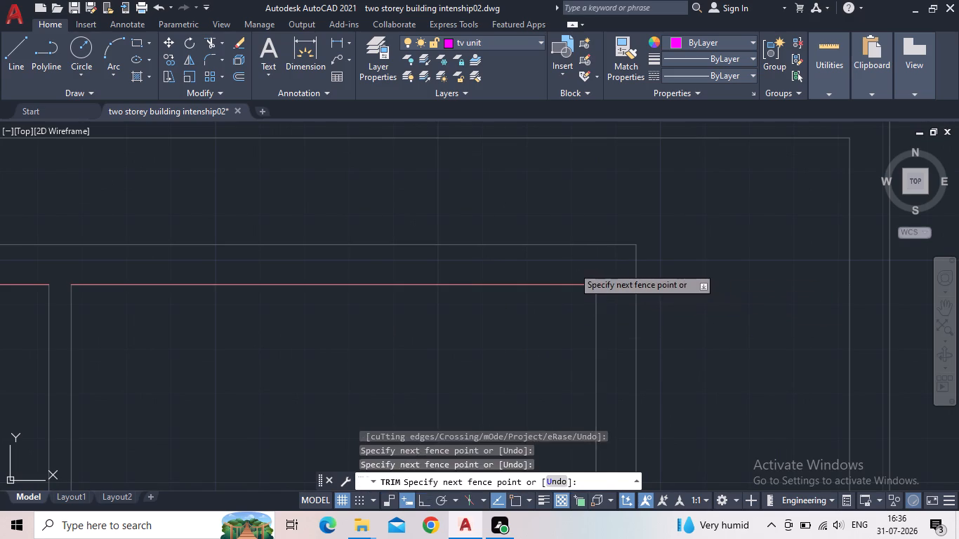
pyautogui.scroll(-3, 536, 283)
pyautogui.moveTo(508, 342); pyautogui.dragTo(491, 245, button='middle')
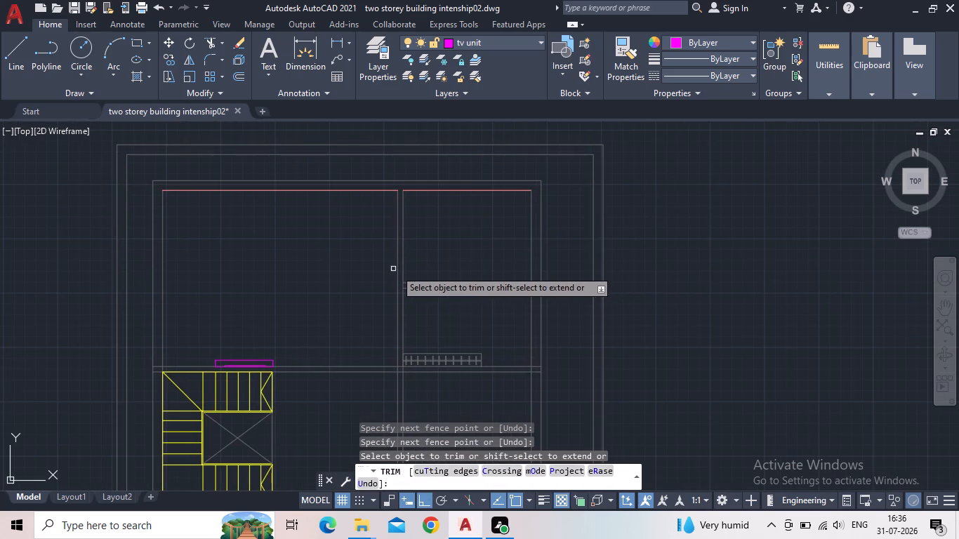
pyautogui.press('Escape')
# Move both segments of the top wall's inner line to the floor layer, keeping layer colour 252.
pyautogui.moveTo(339, 232); pyautogui.dragTo(336, 225)
pyautogui.click(314, 187)
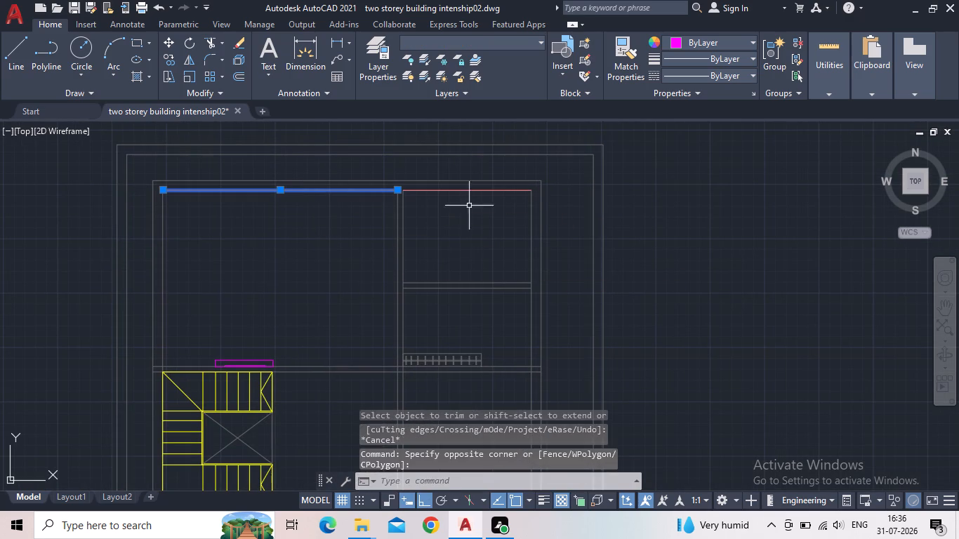
pyautogui.click(496, 213)
pyautogui.click(482, 194)
pyautogui.click(479, 189)
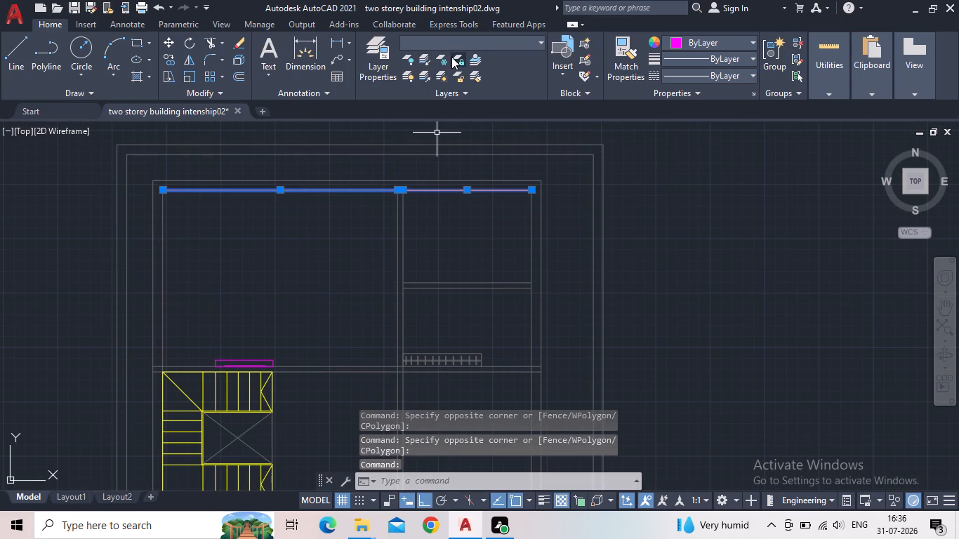
pyautogui.click(457, 44)
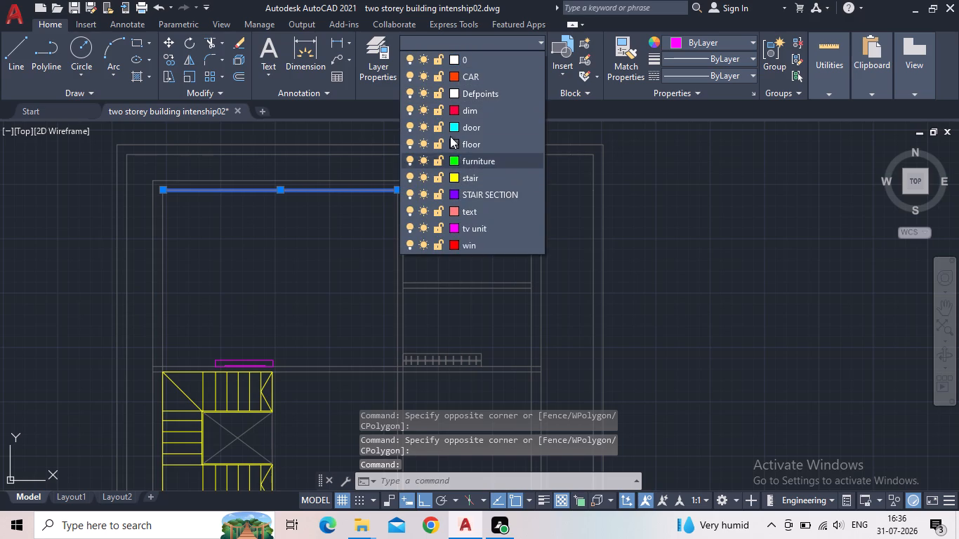
pyautogui.click(455, 141)
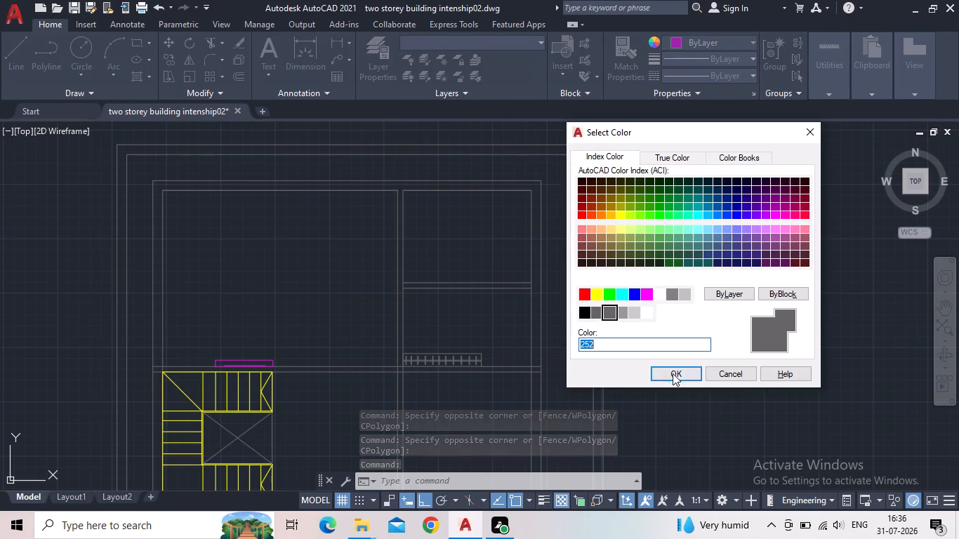
pyautogui.click(673, 373)
pyautogui.press('Escape')
# Trim the crossing wall lines where the cross wall above the stair meets the left outer wall.
pyautogui.moveTo(449, 256); pyautogui.dragTo(465, 199, button='middle')
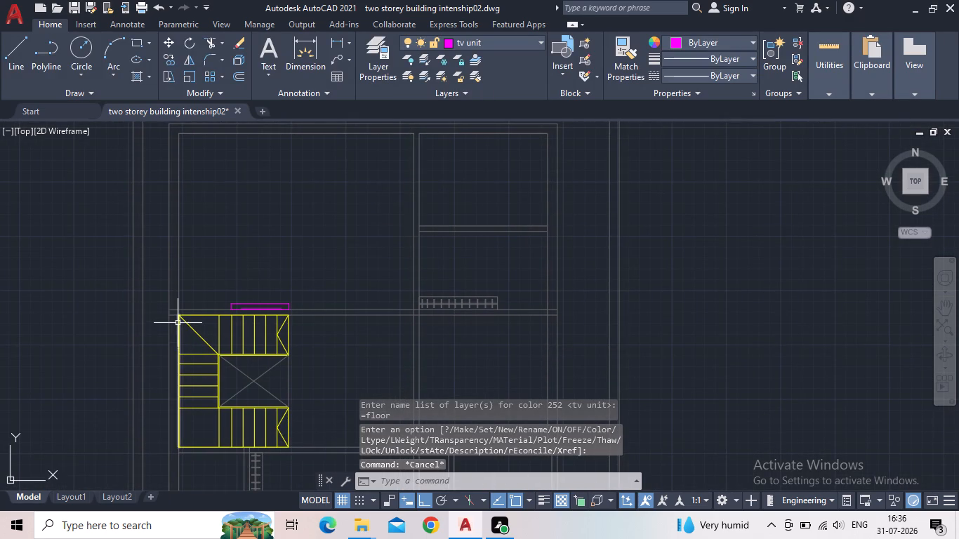
pyautogui.scroll(1, 150, 313)
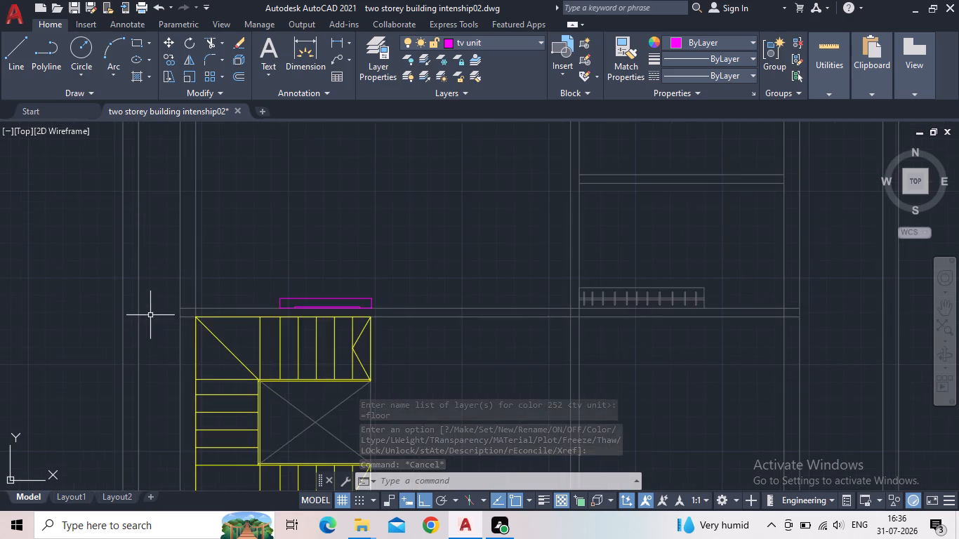
pyautogui.scroll(1, 154, 318)
pyautogui.press('t')
pyautogui.press('r')
pyautogui.press('space')
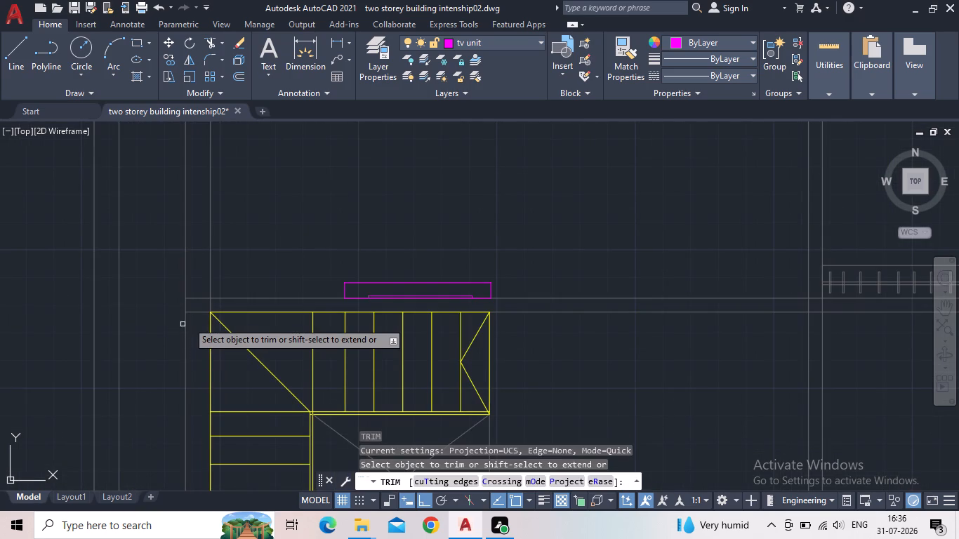
pyautogui.click(192, 323)
pyautogui.click(194, 294)
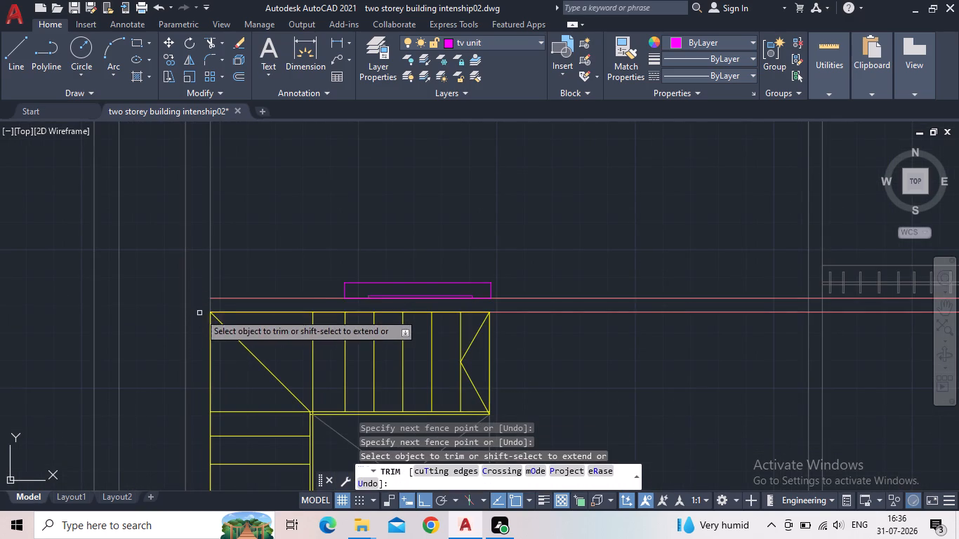
pyautogui.scroll(2, 199, 313)
pyautogui.click(246, 300)
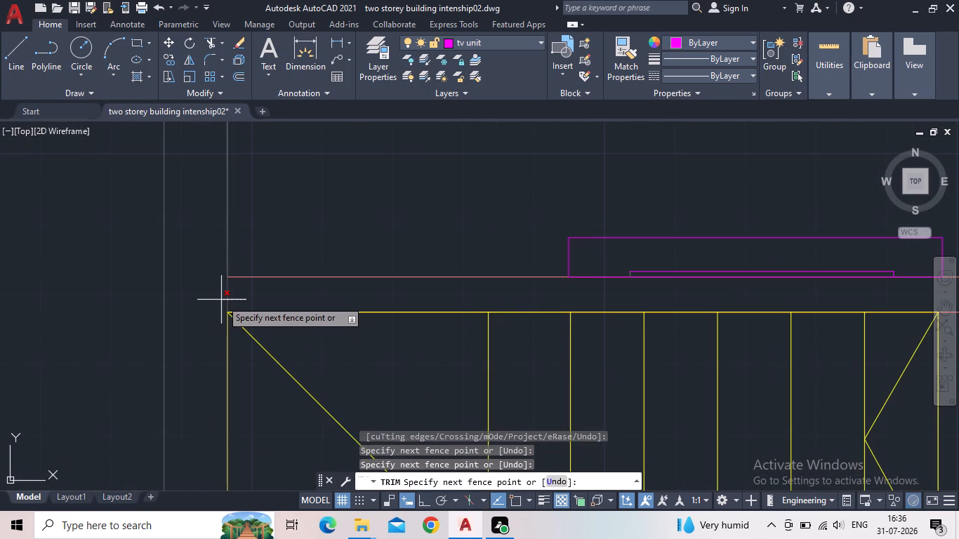
pyautogui.click(221, 300)
# Trim the crossing wall lines where the vertical partition beside the wardrobe meets the cross wall above the stair.
pyautogui.scroll(-1, 356, 319)
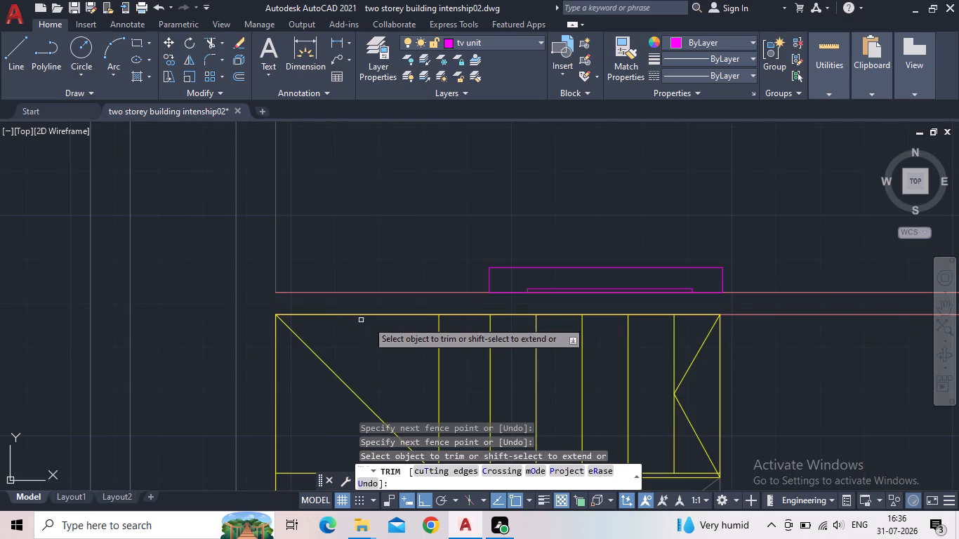
pyautogui.scroll(-2, 386, 324)
pyautogui.moveTo(628, 378); pyautogui.dragTo(494, 397, button='middle')
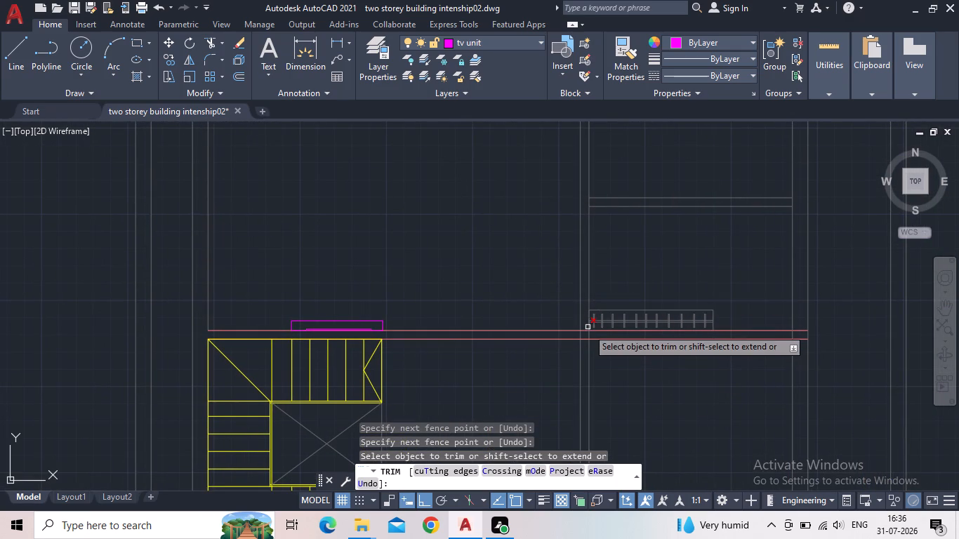
pyautogui.scroll(3, 588, 340)
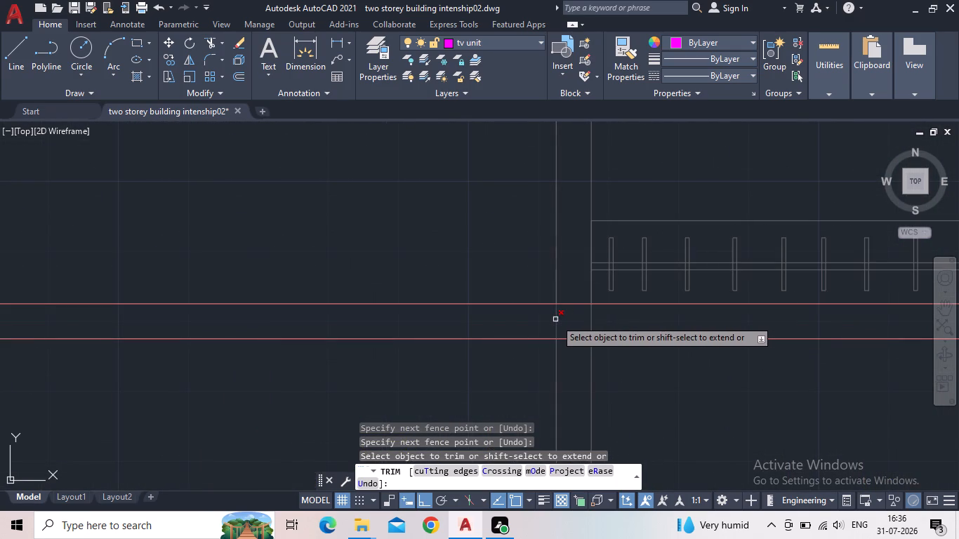
pyautogui.click(550, 319)
pyautogui.click(610, 319)
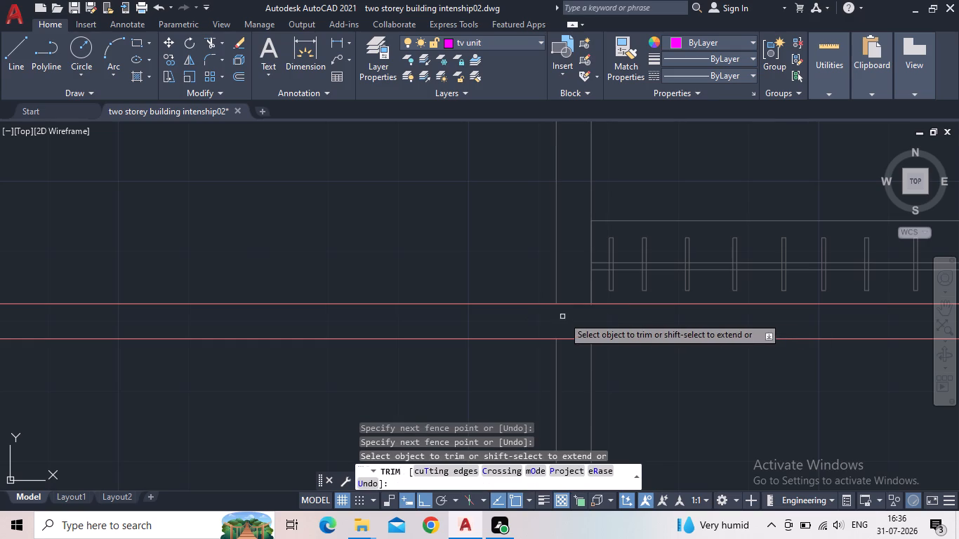
pyautogui.moveTo(577, 313); pyautogui.dragTo(575, 303)
pyautogui.click(576, 287)
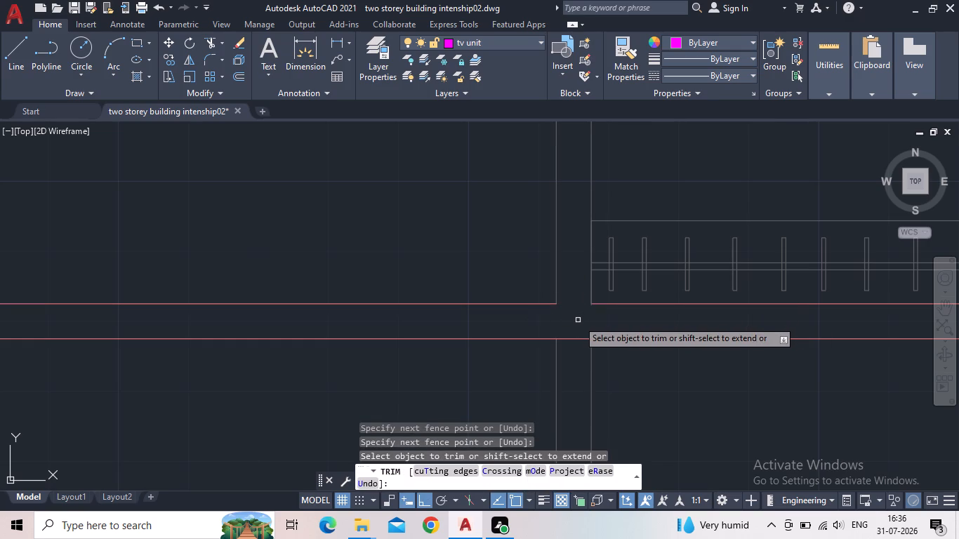
# Trim away both partition lines between the cross wall above the stair and the wall below it.
pyautogui.scroll(-1, 559, 364)
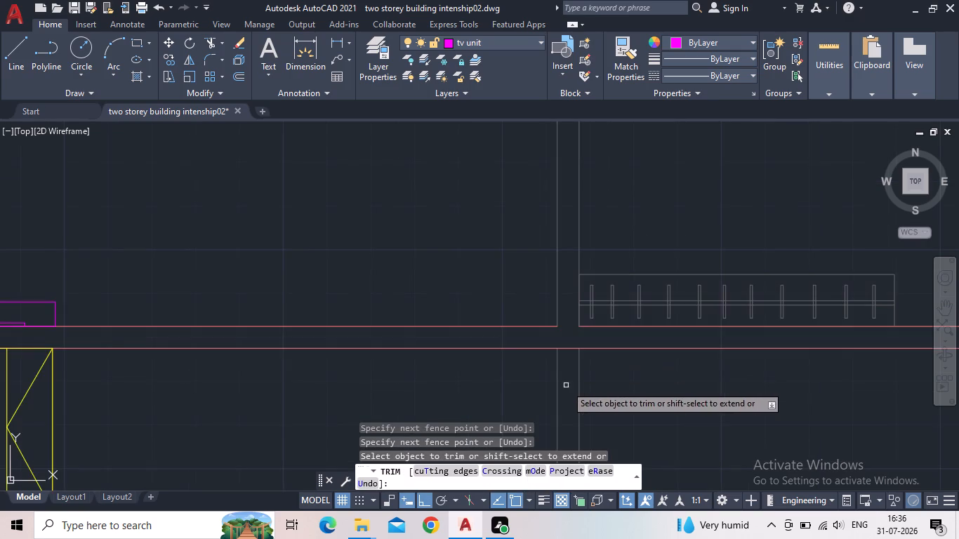
pyautogui.scroll(-2, 554, 383)
pyautogui.moveTo(528, 395); pyautogui.dragTo(428, 254, button='middle')
pyautogui.scroll(-1, 435, 271)
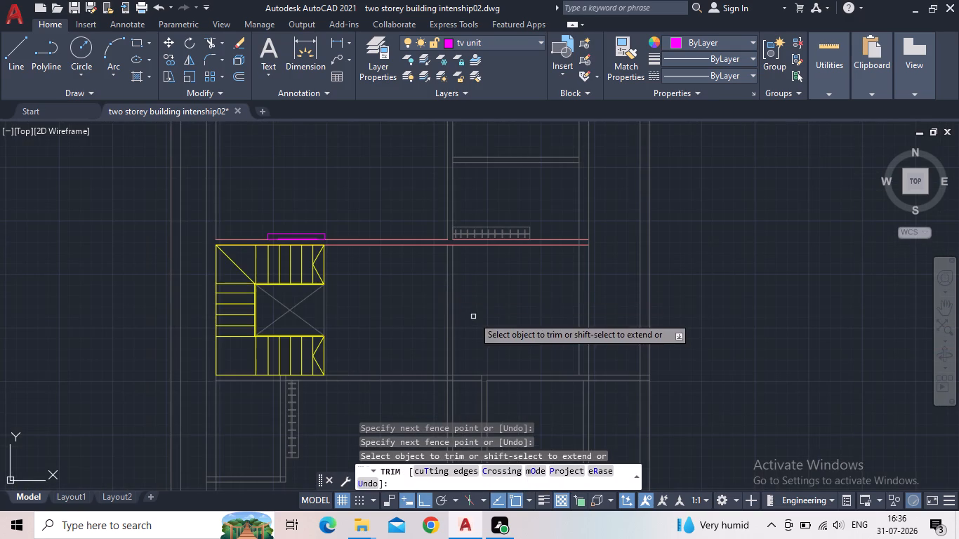
pyautogui.moveTo(477, 308); pyautogui.dragTo(440, 303)
pyautogui.click(415, 297)
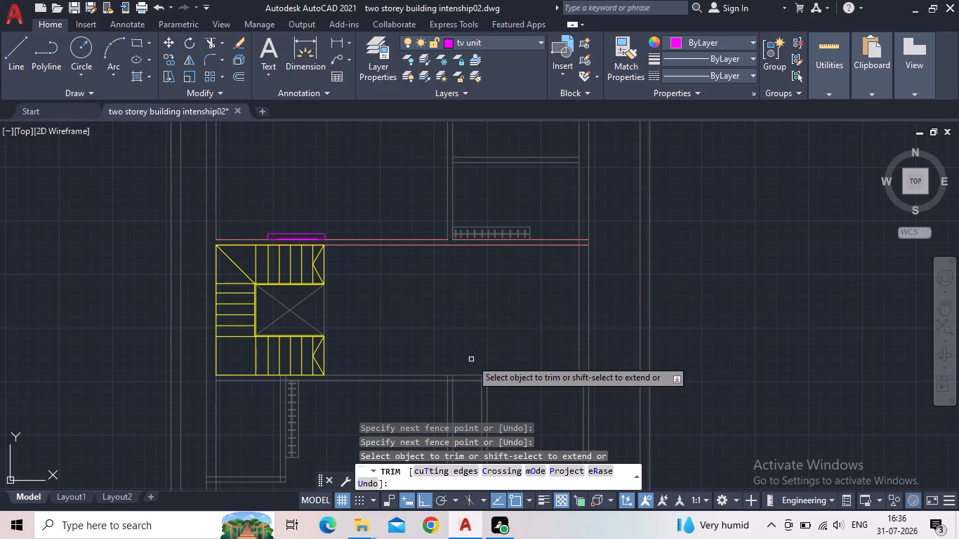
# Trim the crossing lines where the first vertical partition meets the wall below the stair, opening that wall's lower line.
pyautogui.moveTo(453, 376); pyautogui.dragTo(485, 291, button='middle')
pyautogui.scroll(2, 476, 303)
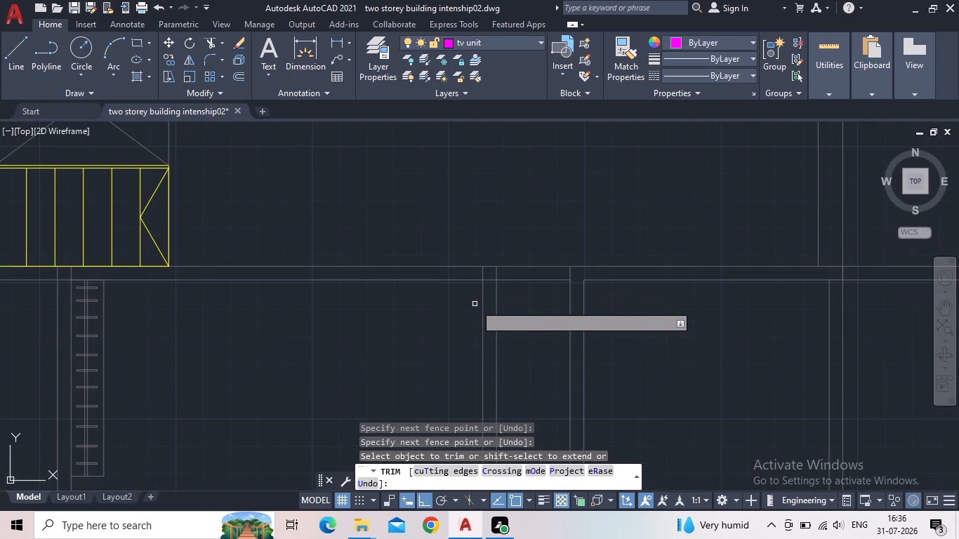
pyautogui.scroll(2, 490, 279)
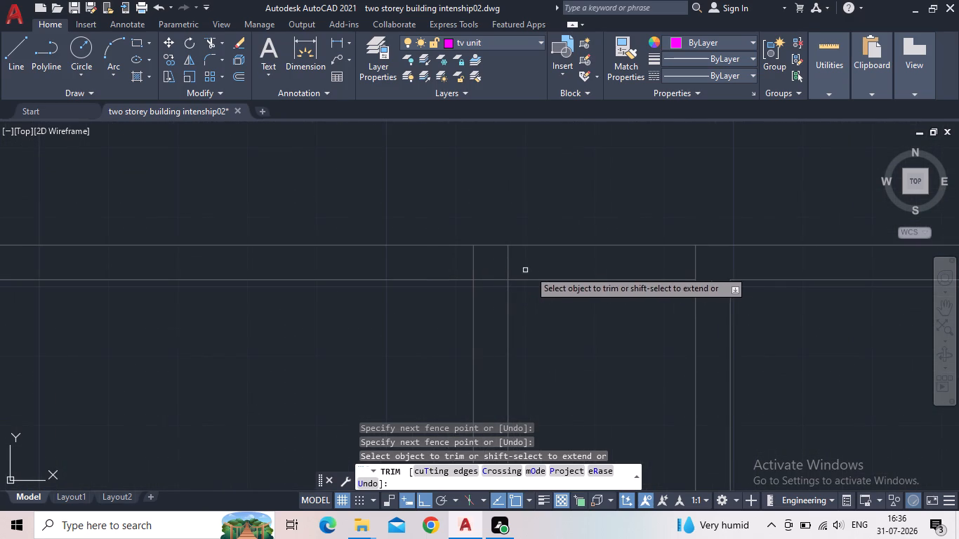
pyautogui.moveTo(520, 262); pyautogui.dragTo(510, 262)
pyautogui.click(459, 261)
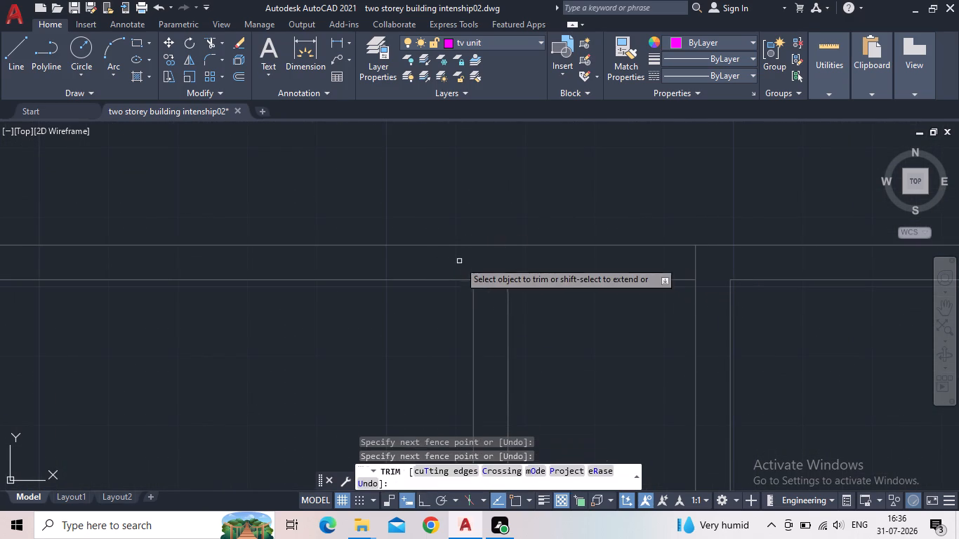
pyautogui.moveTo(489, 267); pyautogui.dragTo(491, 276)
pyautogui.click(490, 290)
# Trim the second partition's line end inside the wall below the stair and end the Trim command.
pyautogui.scroll(-2, 517, 294)
pyautogui.moveTo(544, 317); pyautogui.dragTo(534, 322, button='middle')
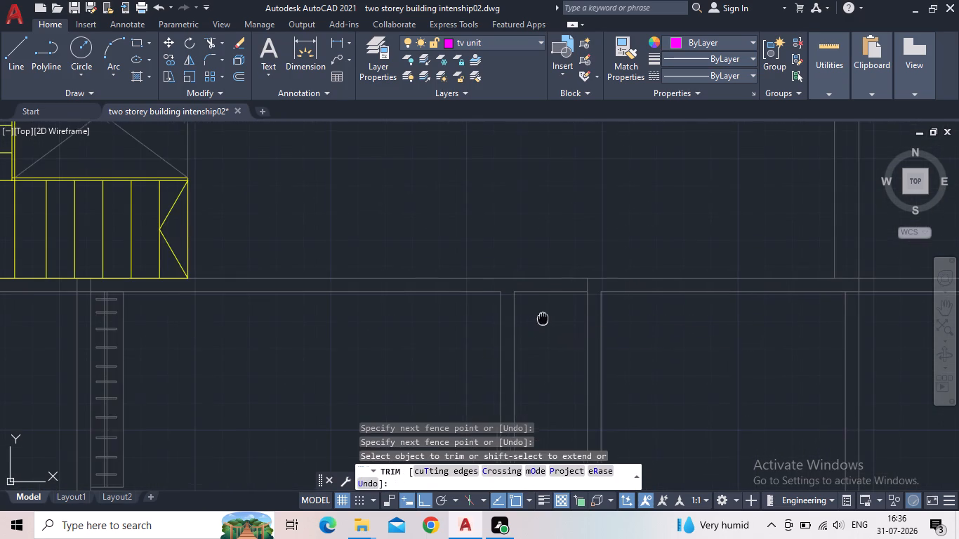
pyautogui.moveTo(534, 322); pyautogui.dragTo(475, 332, button='middle')
pyautogui.scroll(2, 518, 305)
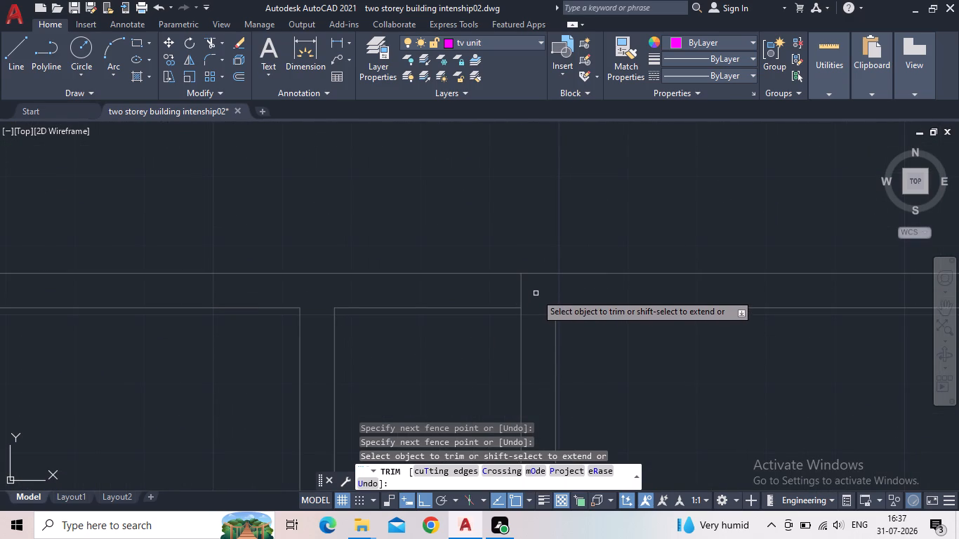
pyautogui.click(535, 293)
pyautogui.click(501, 291)
pyautogui.scroll(-2, 552, 307)
pyautogui.moveTo(584, 339); pyautogui.dragTo(479, 324, button='middle')
pyautogui.scroll(-3, 468, 317)
pyautogui.moveTo(493, 344); pyautogui.dragTo(502, 295, button='middle')
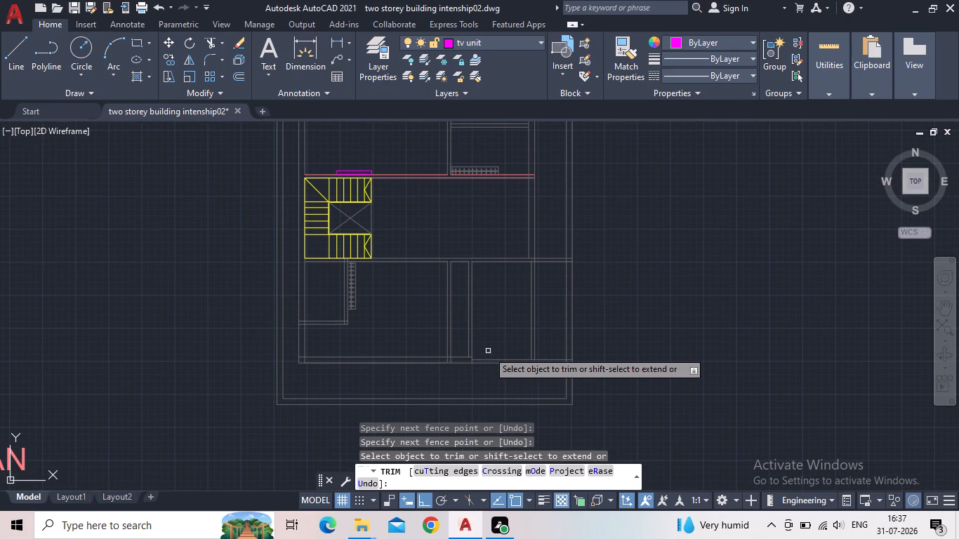
pyautogui.moveTo(488, 345); pyautogui.dragTo(494, 332, button='middle')
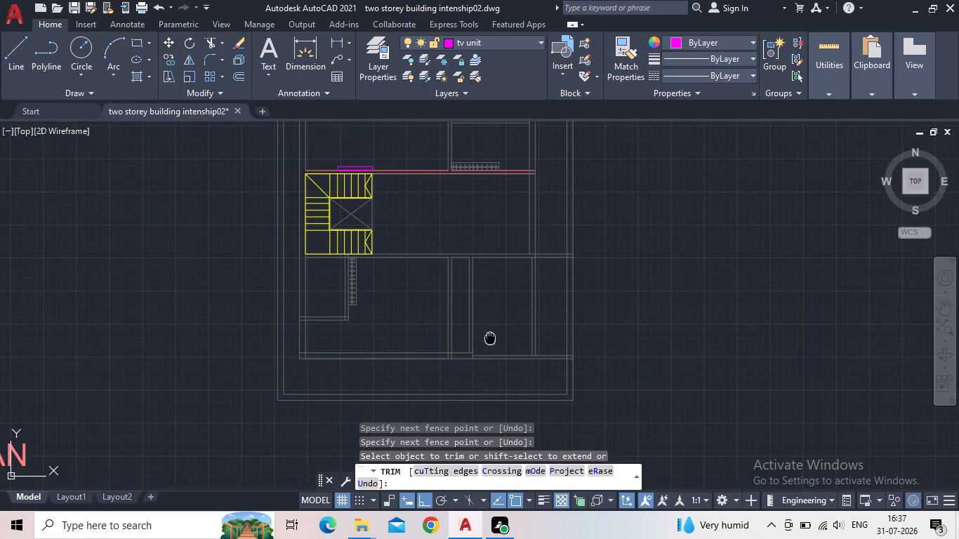
pyautogui.moveTo(494, 332); pyautogui.dragTo(529, 303, button='middle')
pyautogui.moveTo(522, 274); pyautogui.dragTo(463, 344, button='middle')
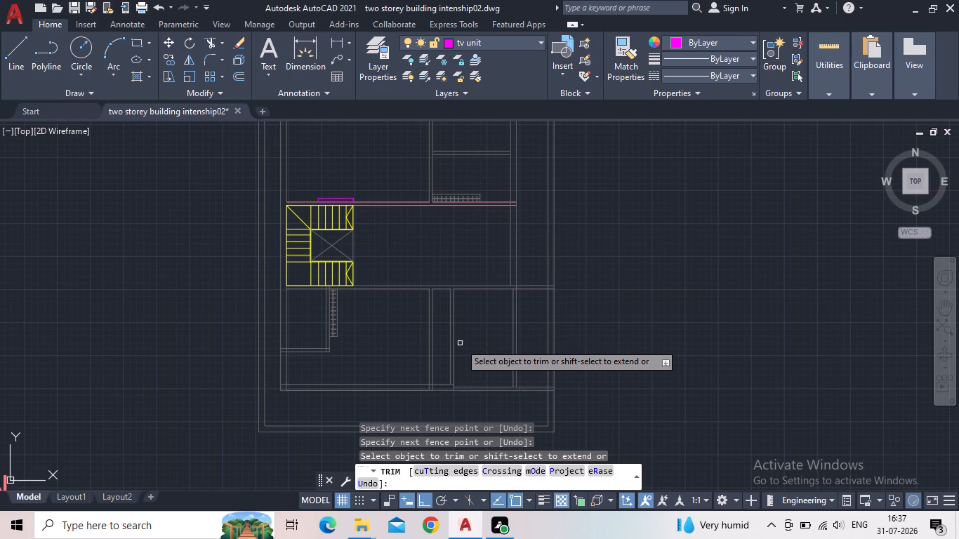
pyautogui.moveTo(397, 342); pyautogui.dragTo(436, 344, button='middle')
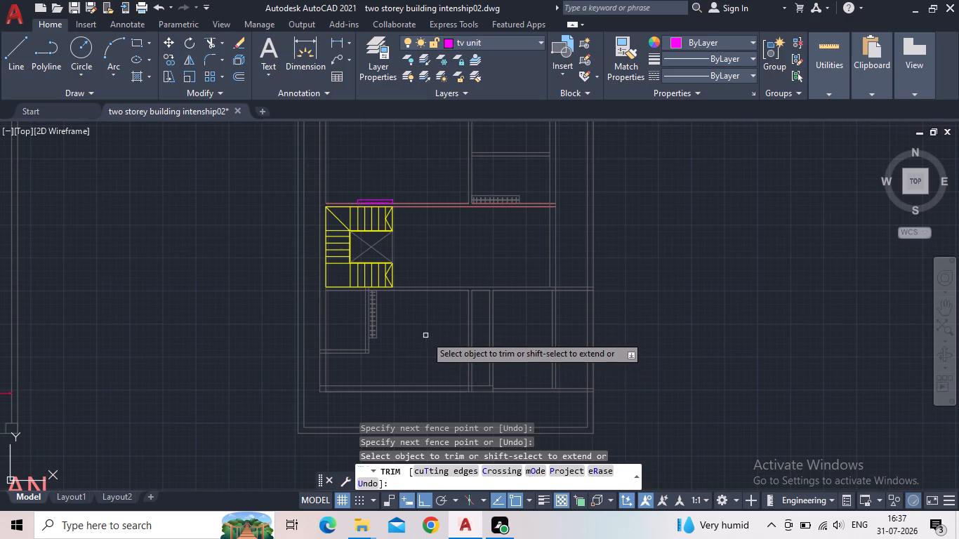
pyautogui.press('Escape')
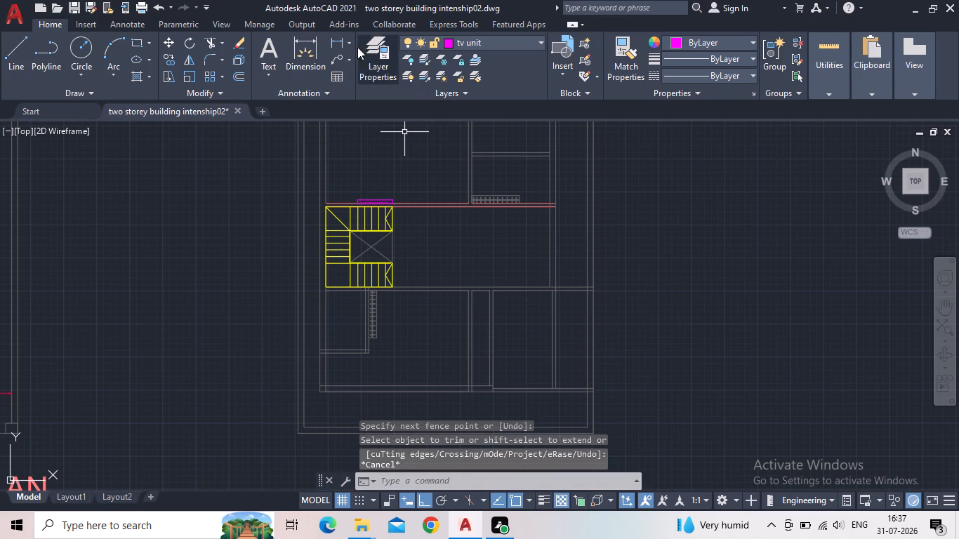
# Measure the horizontal distance from the small room's lower corner to each of the two vertical partitions.
pyautogui.click(336, 41)
pyautogui.scroll(2, 365, 354)
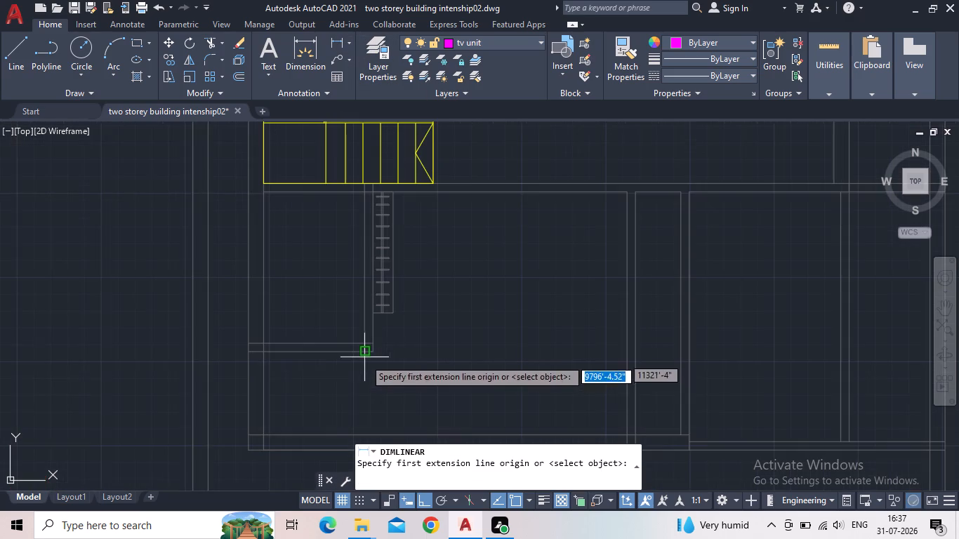
pyautogui.click(371, 354)
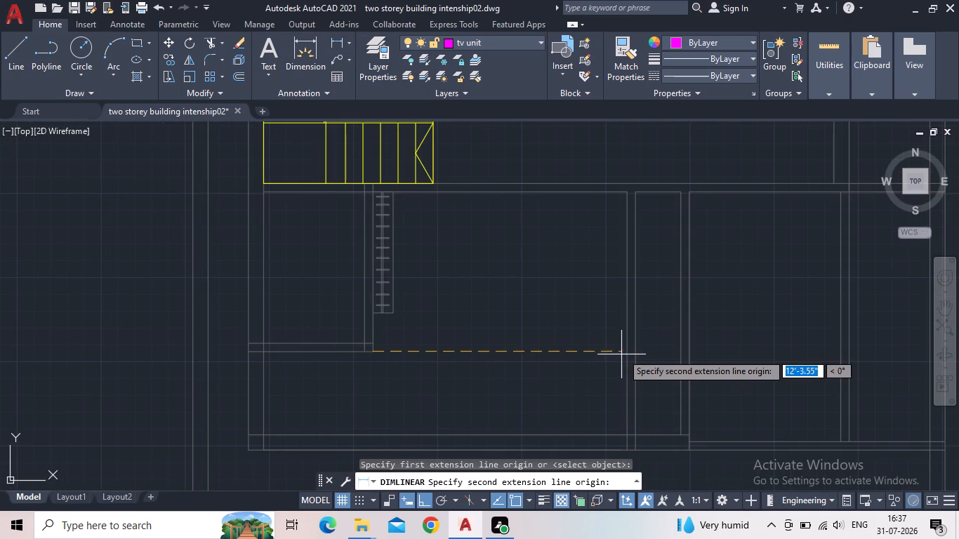
pyautogui.click(624, 352)
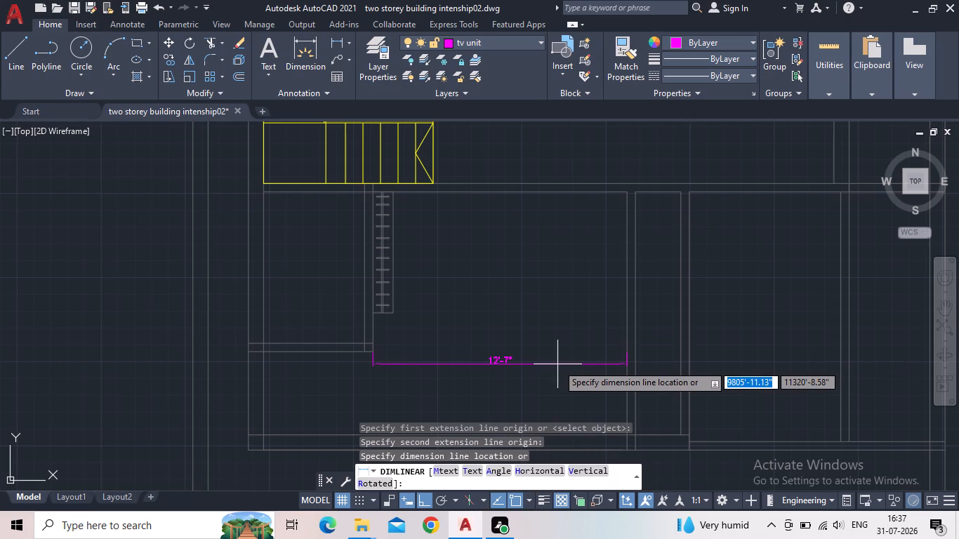
pyautogui.press('Escape')
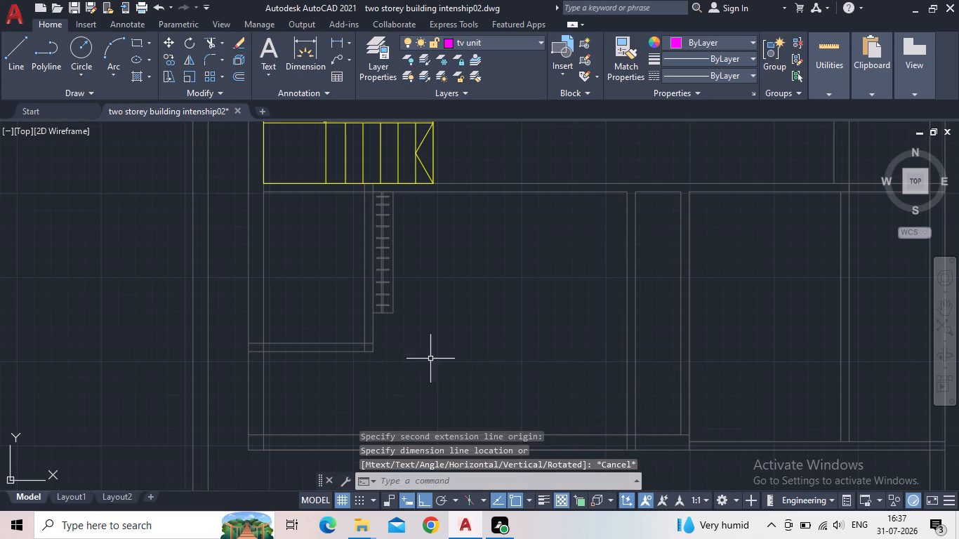
pyautogui.click(333, 41)
pyautogui.moveTo(369, 352); pyautogui.dragTo(378, 352)
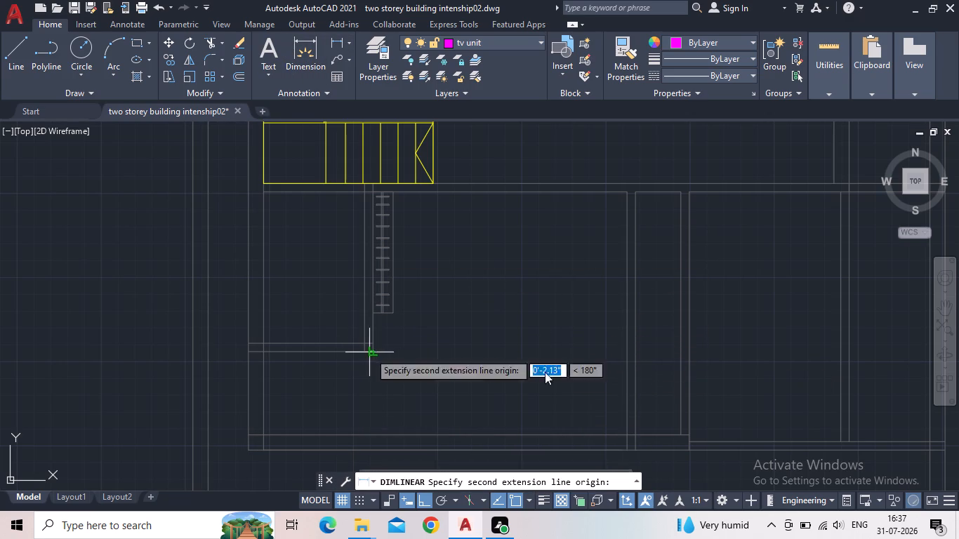
pyautogui.click(680, 353)
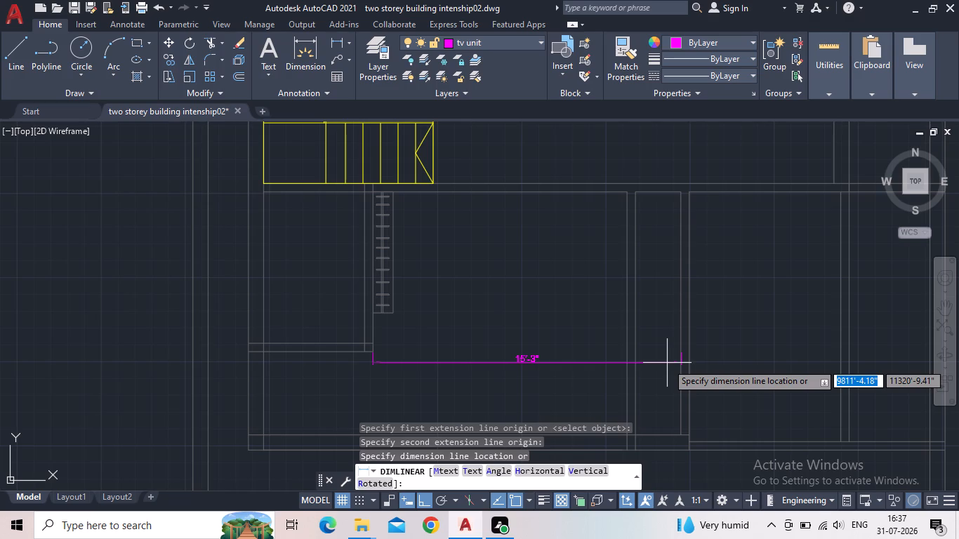
pyautogui.press('Escape')
# Delete both lines of the first vertical partition in the room below the stair.
pyautogui.moveTo(668, 368); pyautogui.dragTo(651, 365)
pyautogui.click(616, 361)
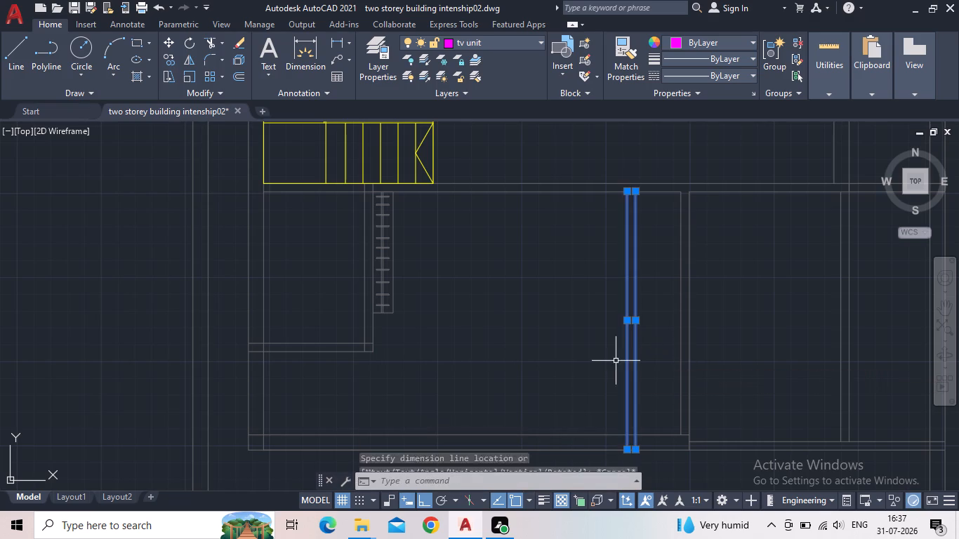
pyautogui.press('Delete')
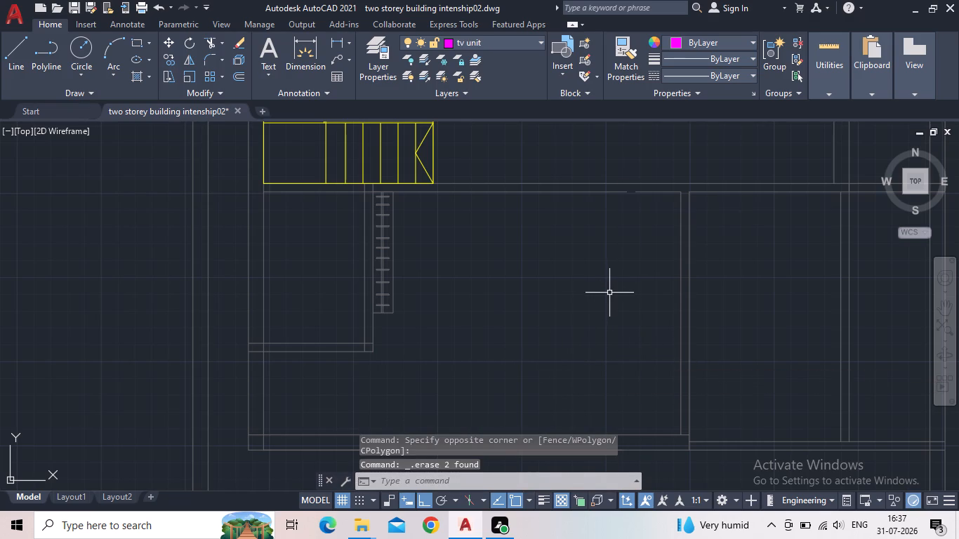
# Extend the lower line of the wall below the stair across the gap at the removed partition.
pyautogui.write('ex')
pyautogui.press('space')
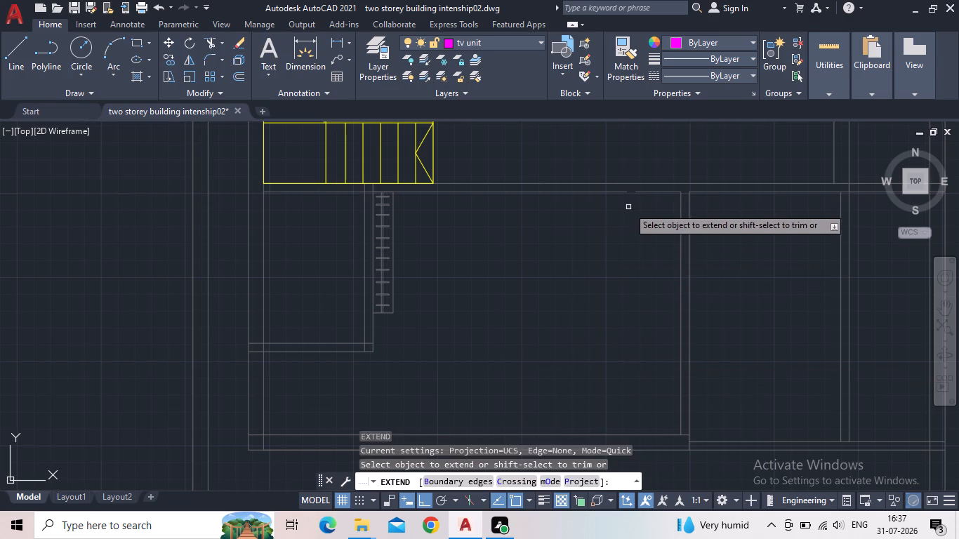
pyautogui.click(623, 193)
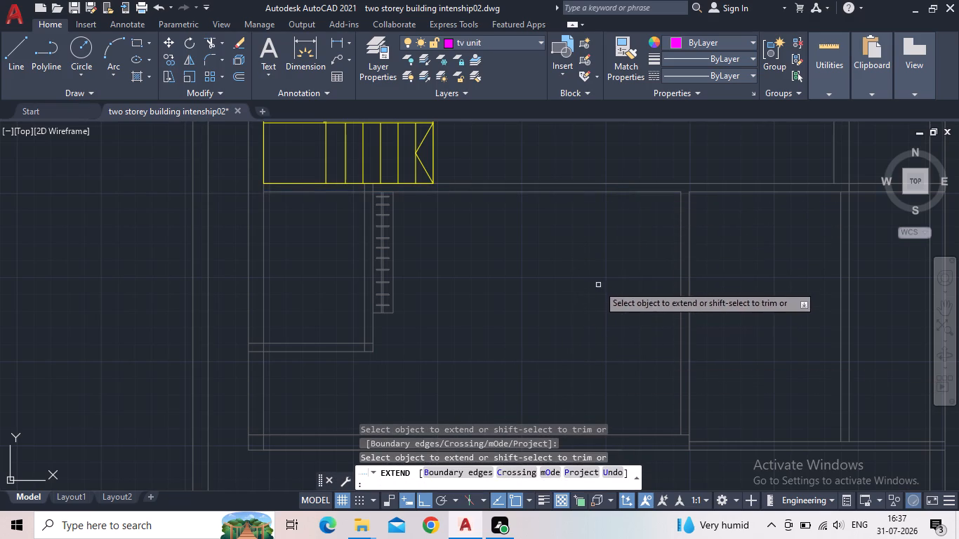
pyautogui.moveTo(614, 385); pyautogui.dragTo(608, 282, button='middle')
pyautogui.press('Escape')
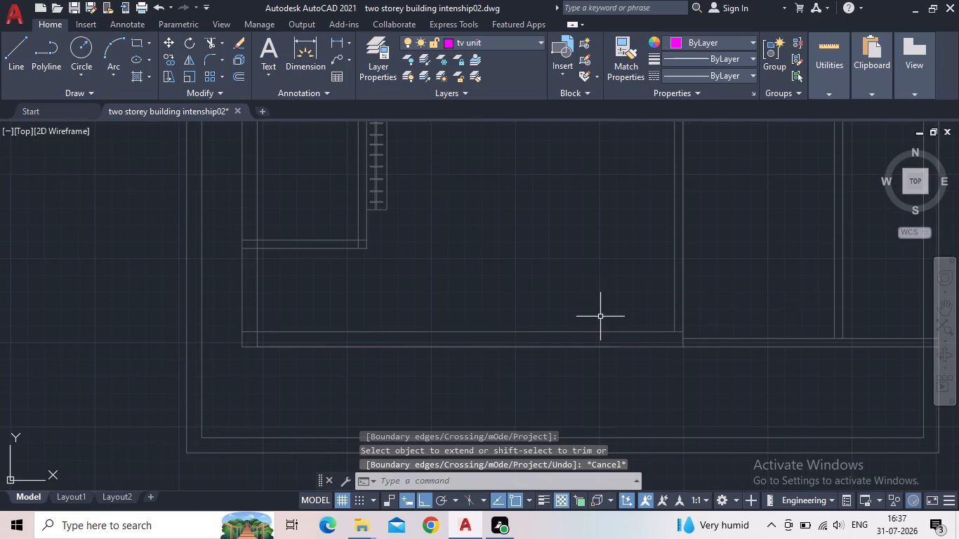
# Trim the bottom wall's inner line where it overruns into the remaining partition at the lower room's corner.
pyautogui.scroll(-1, 597, 321)
pyautogui.moveTo(592, 310); pyautogui.dragTo(508, 376, button='middle')
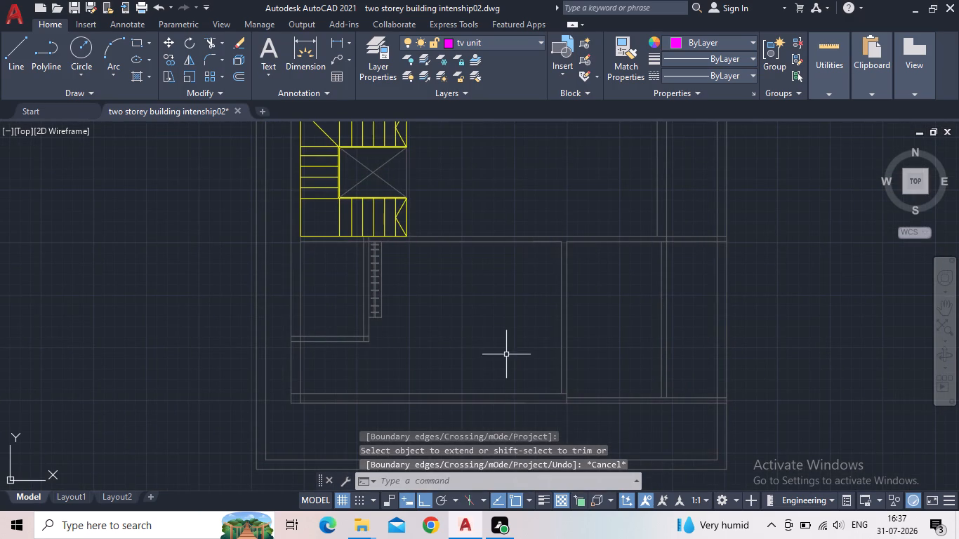
pyautogui.scroll(2, 548, 389)
pyautogui.press('t')
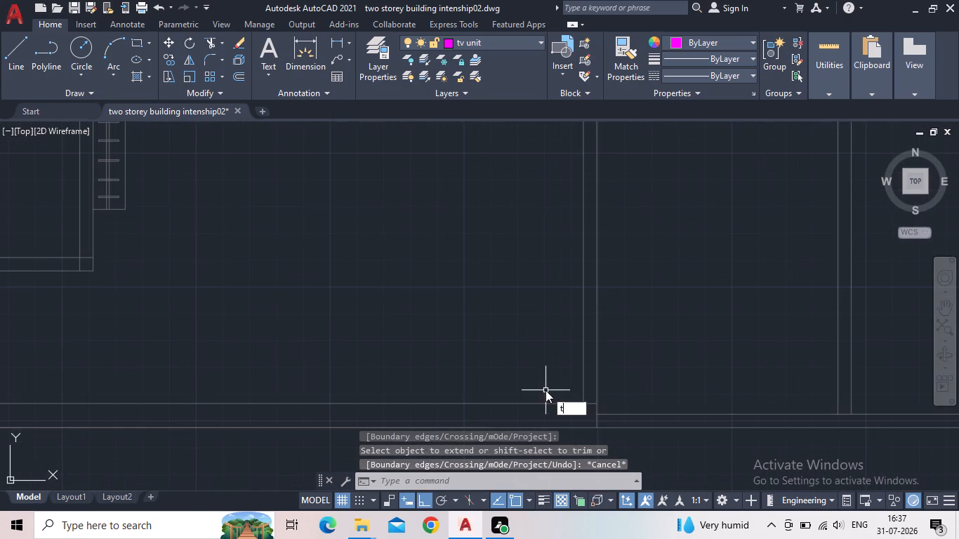
pyautogui.press('r')
pyautogui.press('space')
pyautogui.scroll(3, 600, 418)
pyautogui.moveTo(574, 383); pyautogui.dragTo(568, 357)
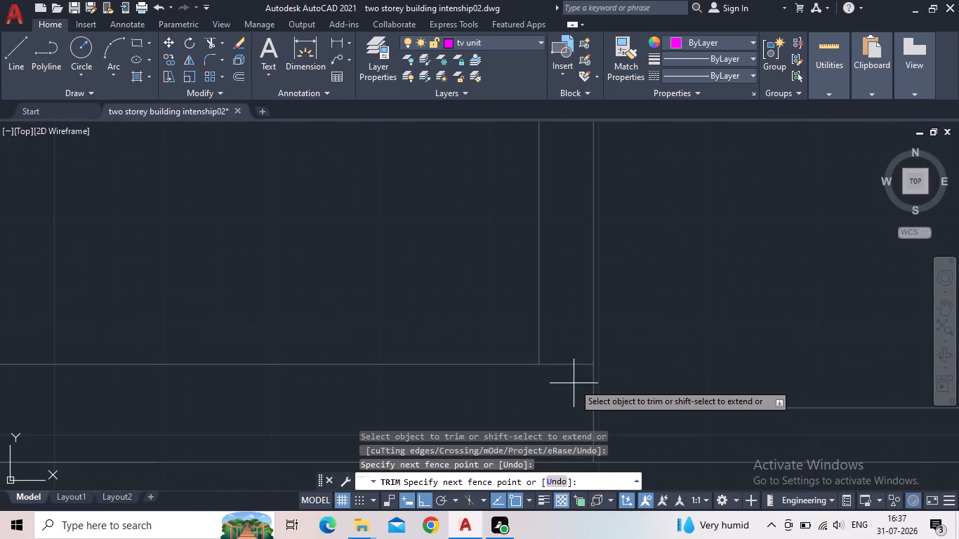
pyautogui.click(565, 333)
pyautogui.scroll(-2, 562, 340)
pyautogui.scroll(-1, 505, 372)
pyautogui.press('Escape')
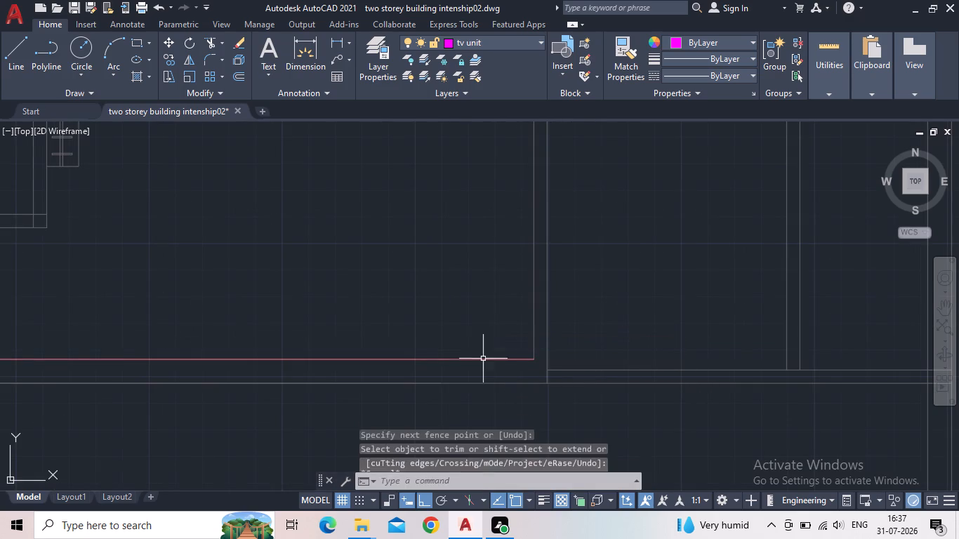
# Move the bottom wall's inner line in the lower room to the grey layer matching the neighbouring wall lines.
pyautogui.moveTo(480, 371); pyautogui.dragTo(465, 357)
pyautogui.click(447, 328)
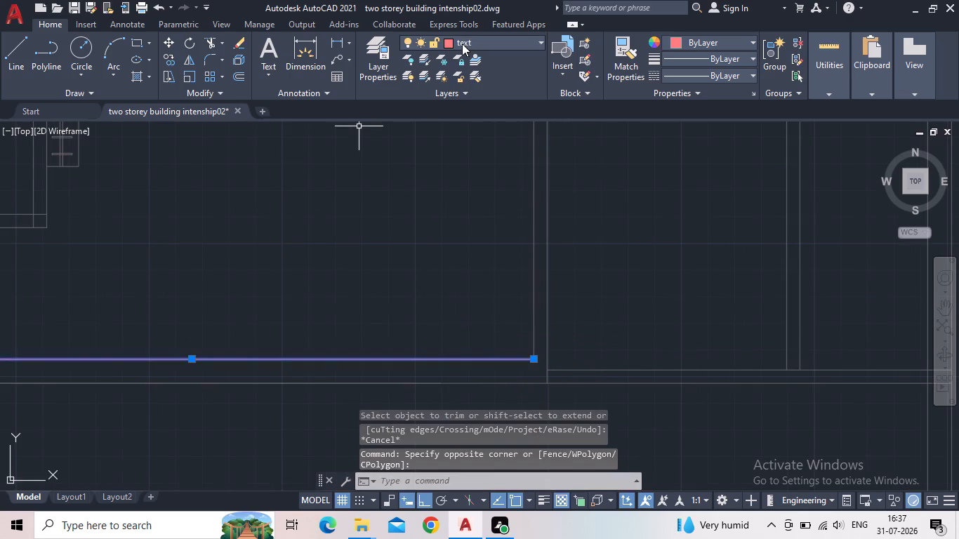
pyautogui.click(463, 44)
pyautogui.click(453, 142)
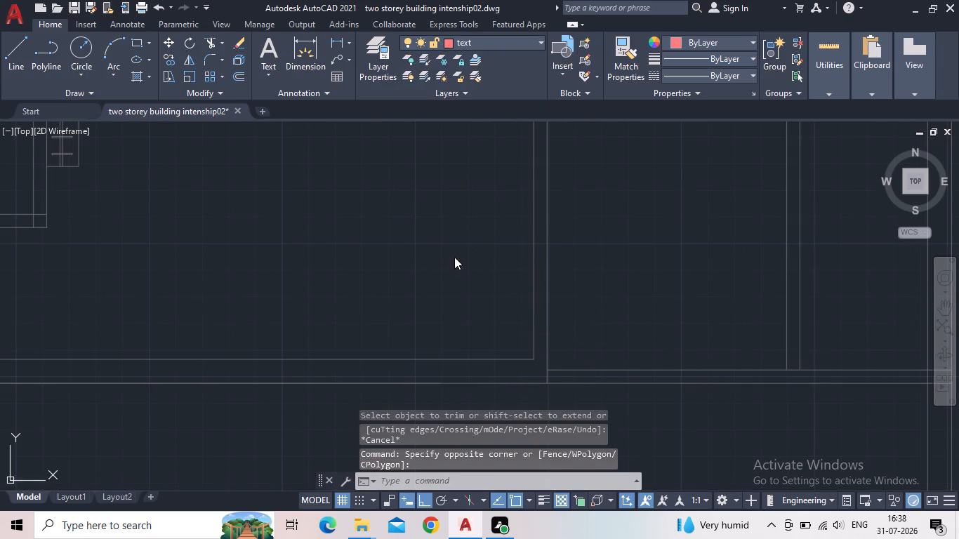
# Accept colour 252 for the floor layer and deselect the bottom wall's inner line.
pyautogui.click(674, 373)
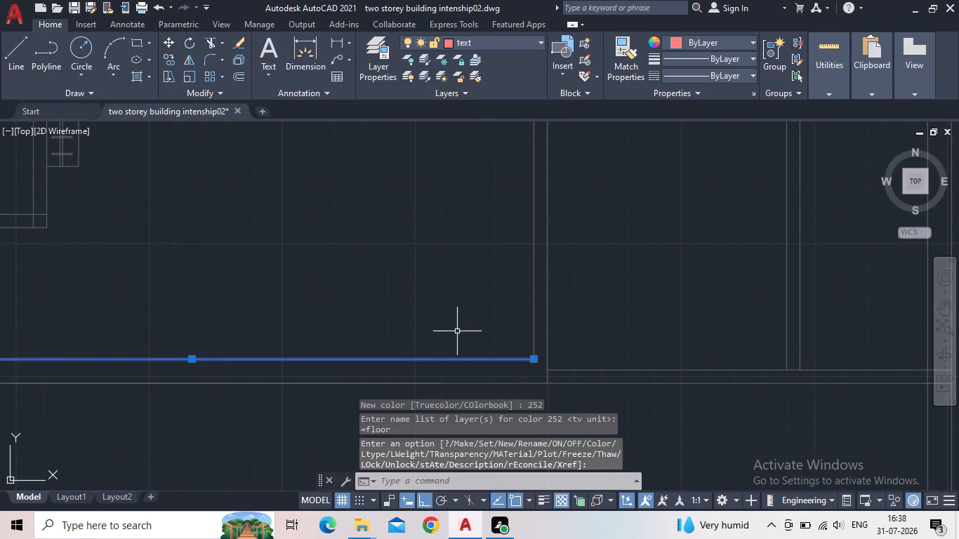
pyautogui.press('Escape')
# Trim the wall lines below the stair beyond the small room's right-hand wall, including the pieces inside the outer boundary wall.
pyautogui.scroll(-2, 454, 334)
pyautogui.moveTo(433, 268); pyautogui.dragTo(433, 304, button='middle')
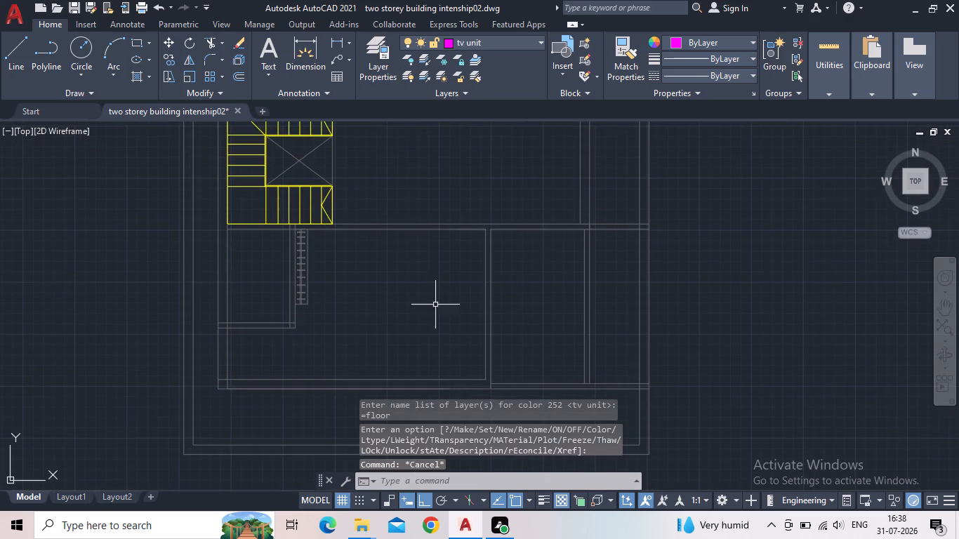
pyautogui.moveTo(554, 253); pyautogui.dragTo(481, 286, button='middle')
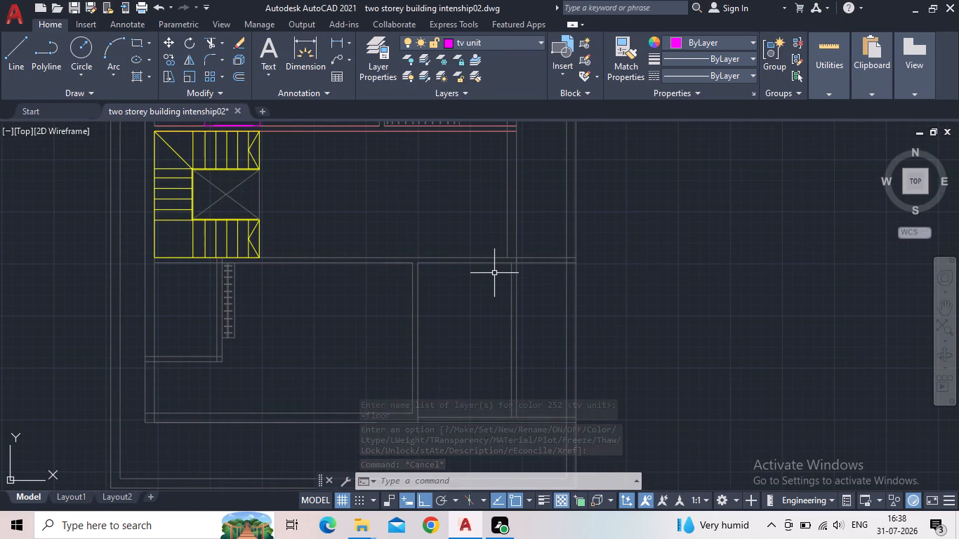
pyautogui.moveTo(496, 275); pyautogui.dragTo(480, 259, button='middle')
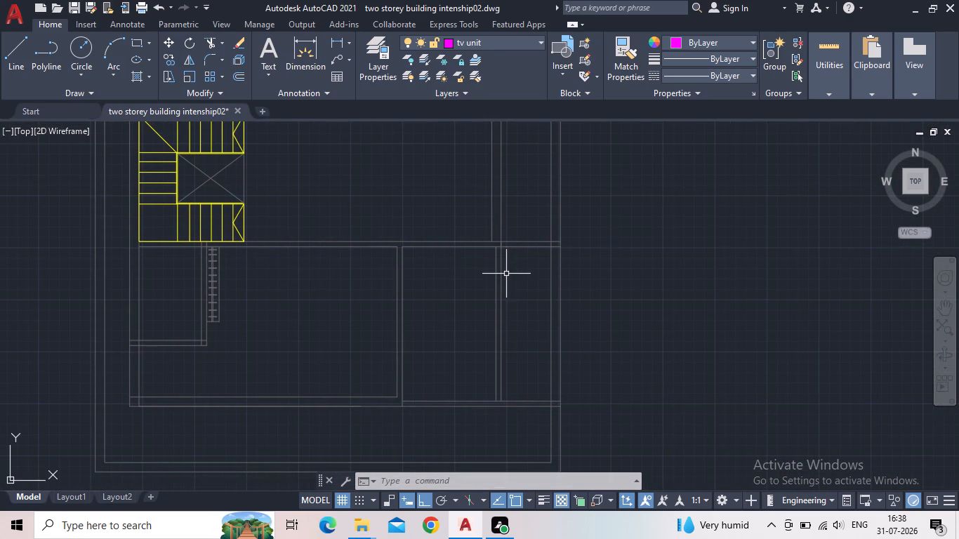
pyautogui.press('t')
pyautogui.press('r')
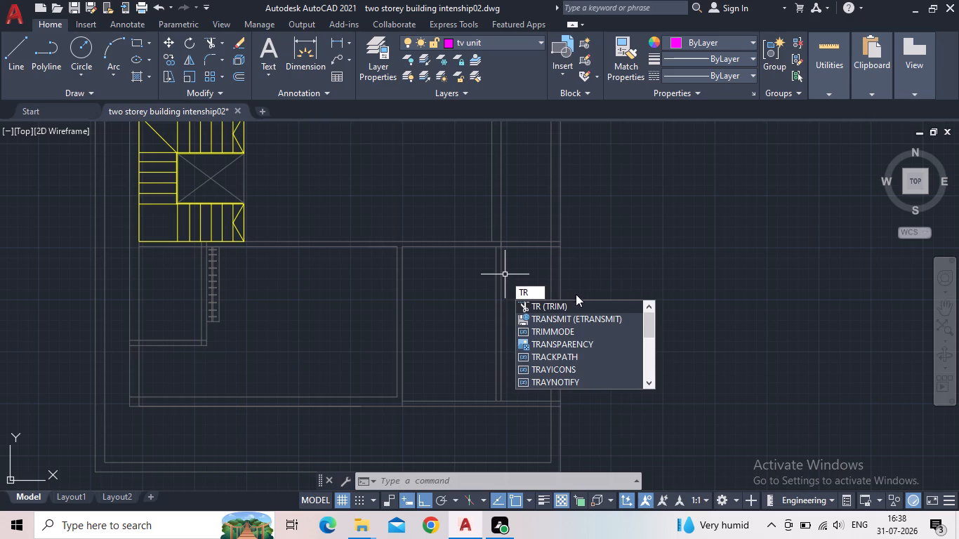
pyautogui.click(546, 305)
pyautogui.moveTo(531, 267); pyautogui.dragTo(529, 251)
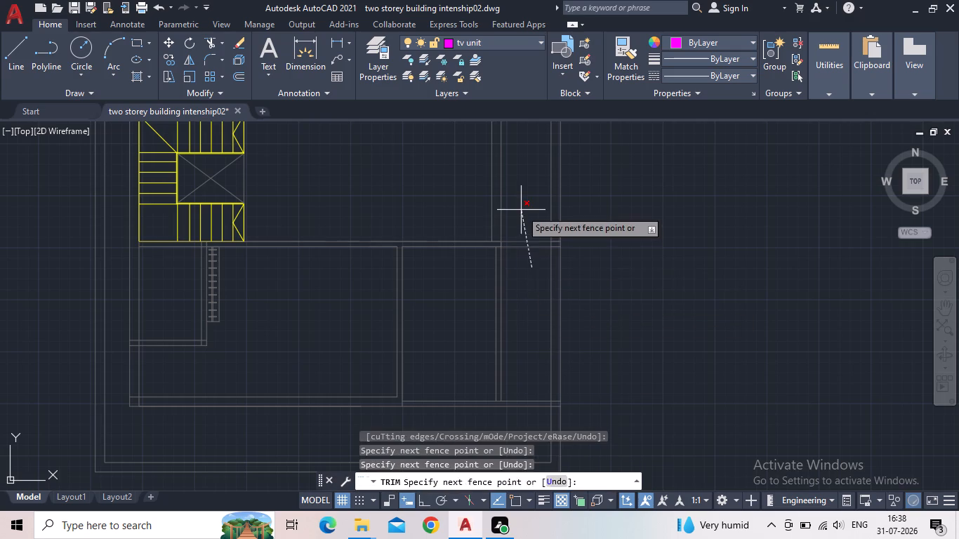
pyautogui.click(521, 210)
pyautogui.scroll(2, 543, 241)
pyautogui.click(577, 262)
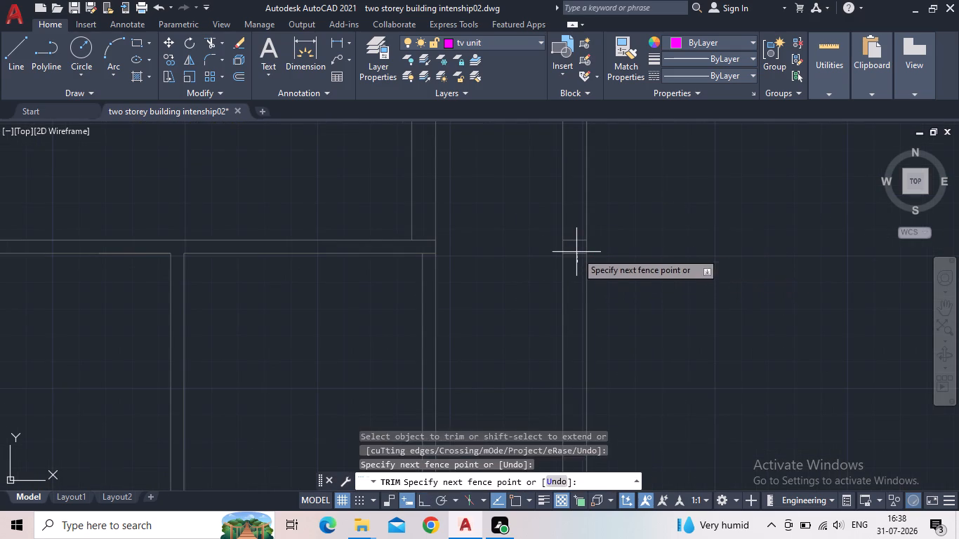
pyautogui.click(576, 234)
pyautogui.scroll(-2, 520, 256)
pyautogui.press('Escape')
# Trim the bottom wall lines beyond the small room's right-hand wall, including the pieces inside the outer boundary wall.
pyautogui.moveTo(505, 267); pyautogui.dragTo(504, 265, button='middle')
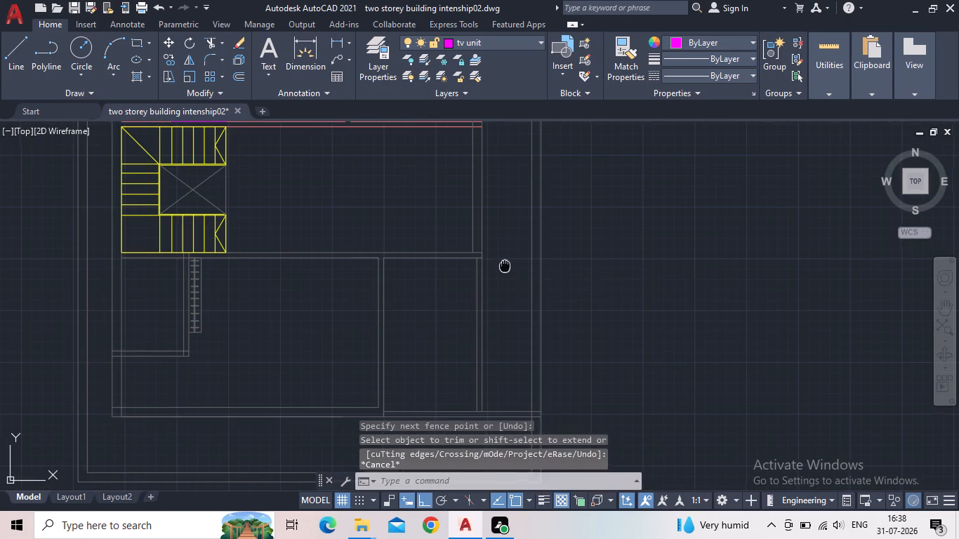
pyautogui.moveTo(504, 265); pyautogui.dragTo(519, 230, button='middle')
pyautogui.moveTo(522, 370); pyautogui.dragTo(501, 262, button='middle')
pyautogui.press('t')
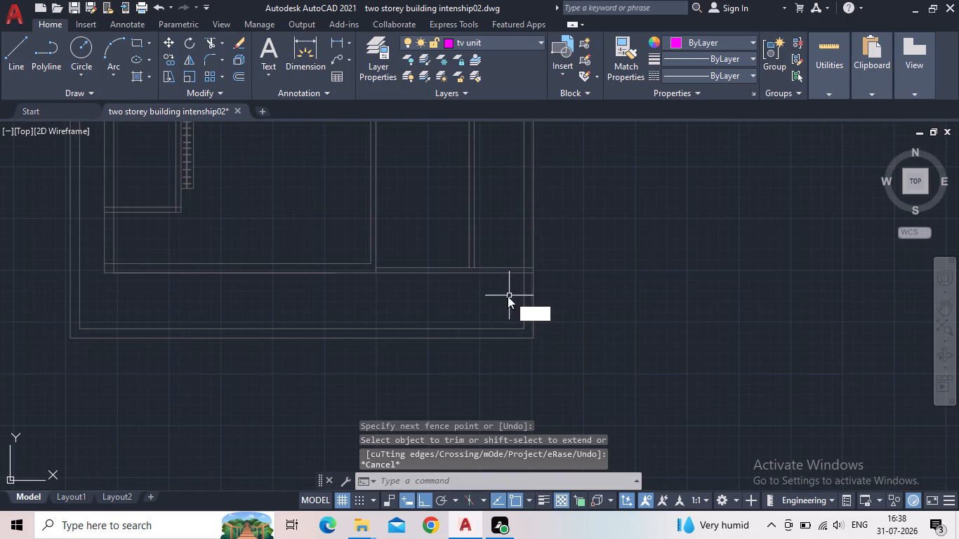
pyautogui.press('r')
pyautogui.press('space')
pyautogui.click(505, 290)
pyautogui.click(505, 259)
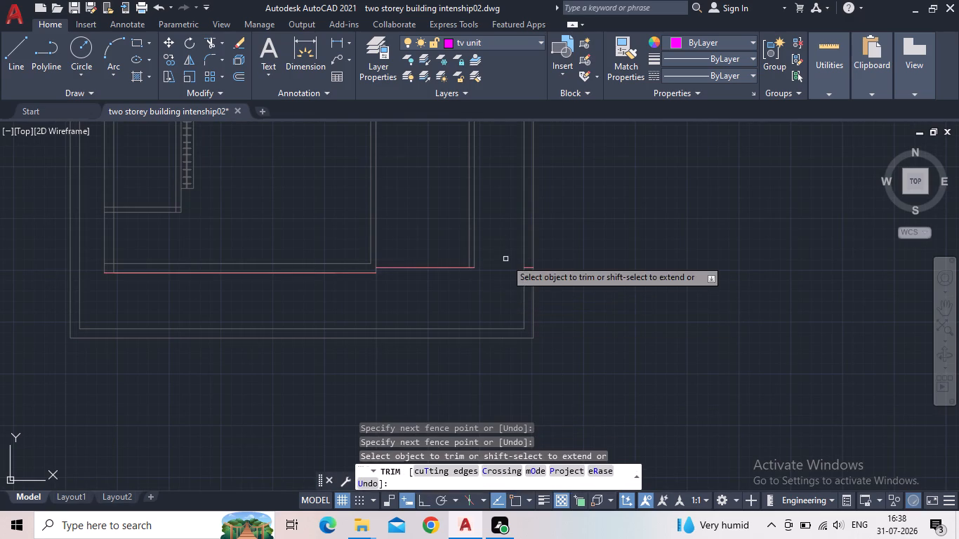
pyautogui.scroll(2, 516, 274)
pyautogui.click(552, 279)
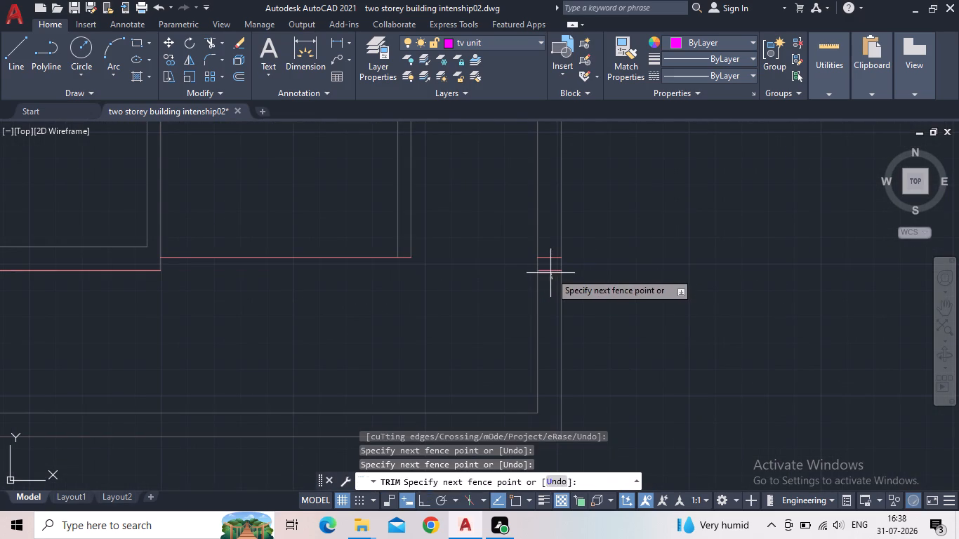
pyautogui.click(550, 251)
pyautogui.press('Escape')
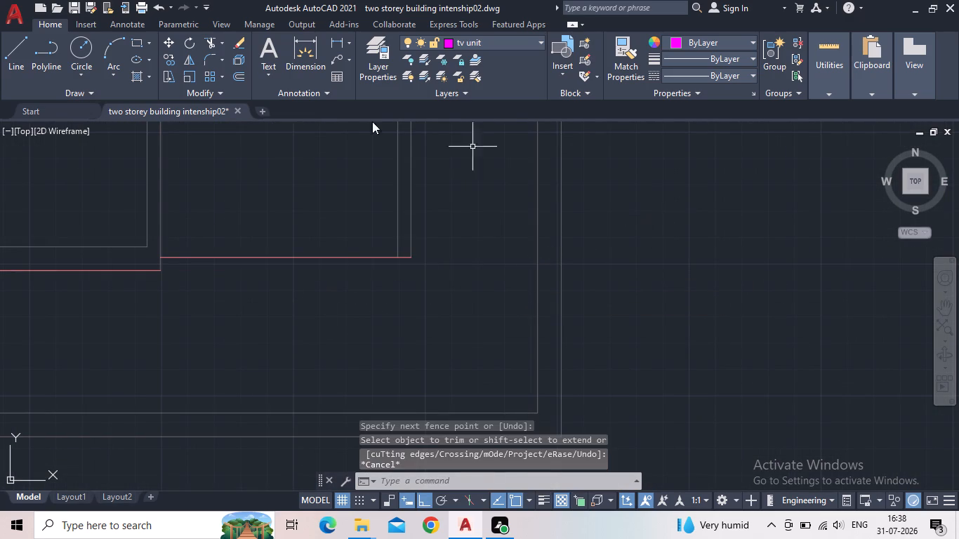
# Make the floor layer current.
pyautogui.click(369, 60)
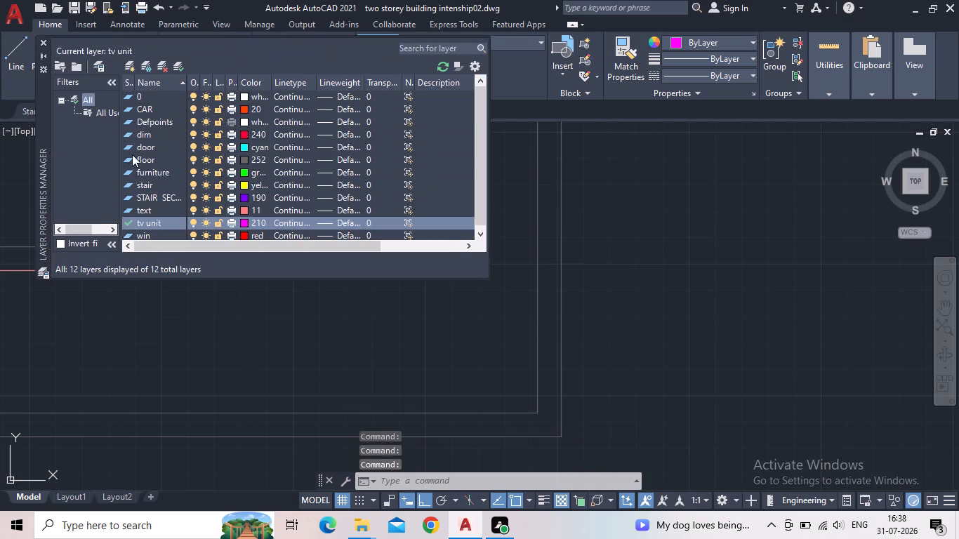
pyautogui.tripleClick(129, 156)
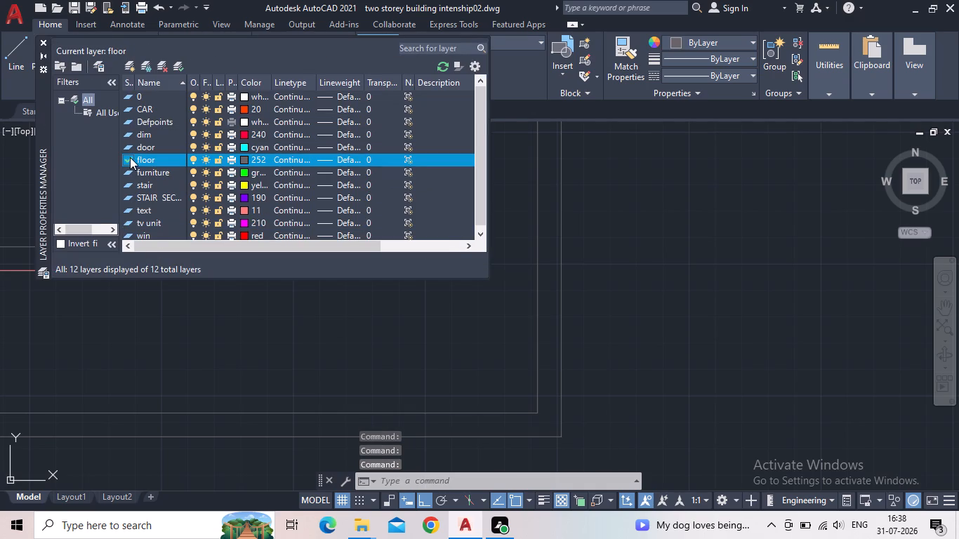
pyautogui.click(46, 40)
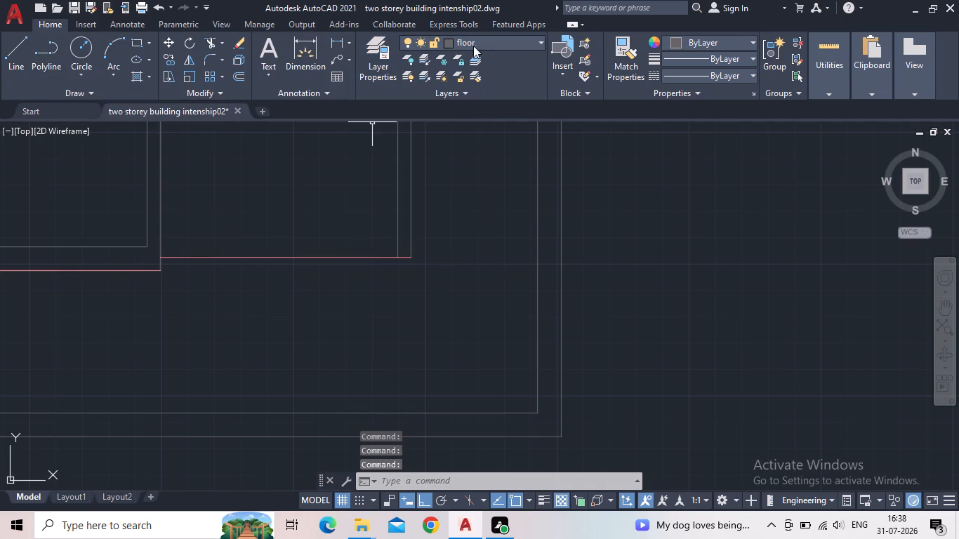
# Move the small room's bottom line and the adjoining room's outer bottom line to the floor layer, keeping colour 252.
pyautogui.click(283, 270)
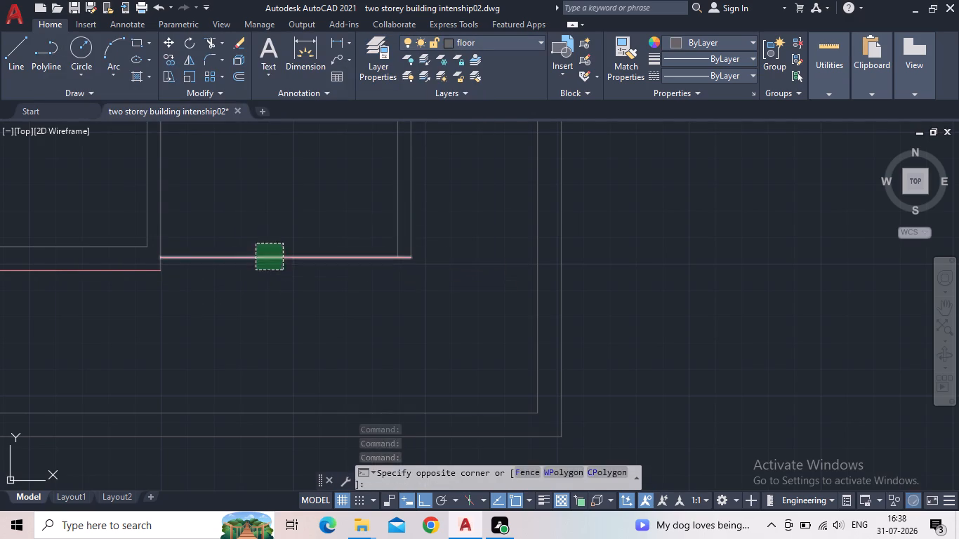
pyautogui.click(256, 244)
pyautogui.moveTo(133, 298); pyautogui.dragTo(122, 290)
pyautogui.click(110, 267)
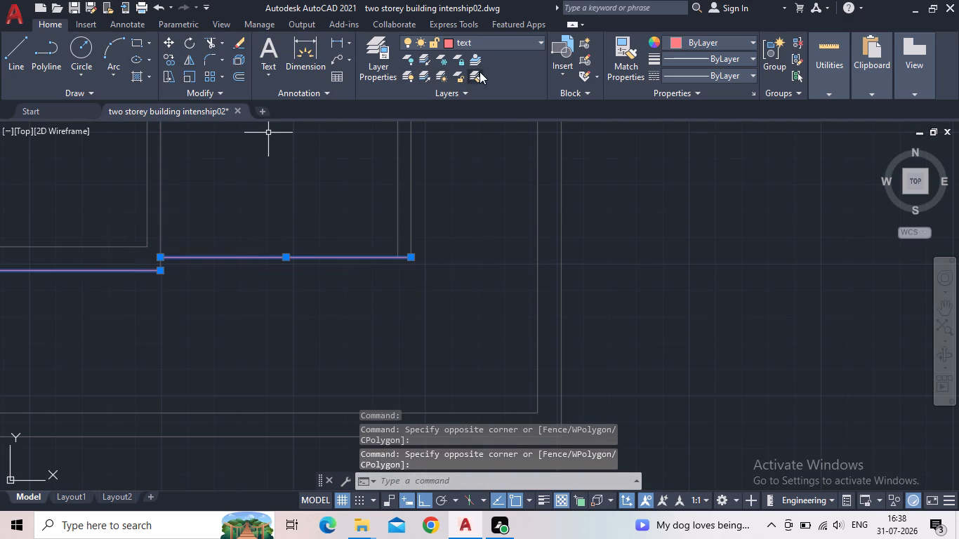
pyautogui.click(480, 43)
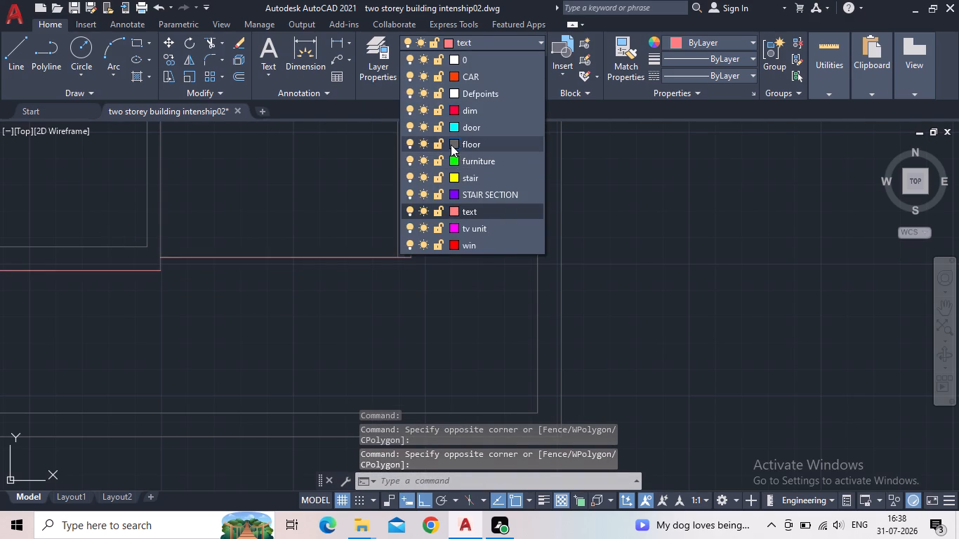
pyautogui.click(451, 145)
pyautogui.click(676, 368)
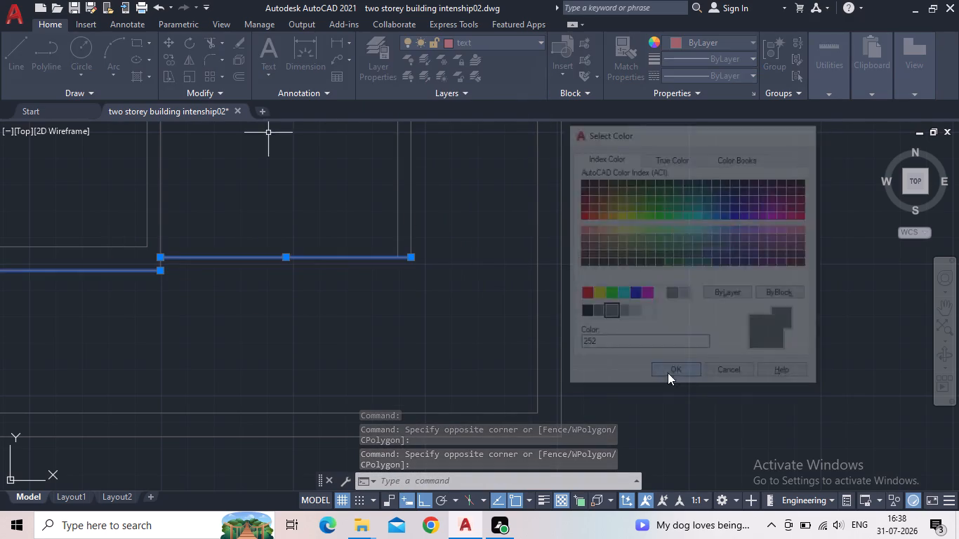
pyautogui.press('Escape')
# Draw a horizontal line continuing the adjoining room's outer bottom line under the small room and past its right-hand wall.
pyautogui.click(22, 59)
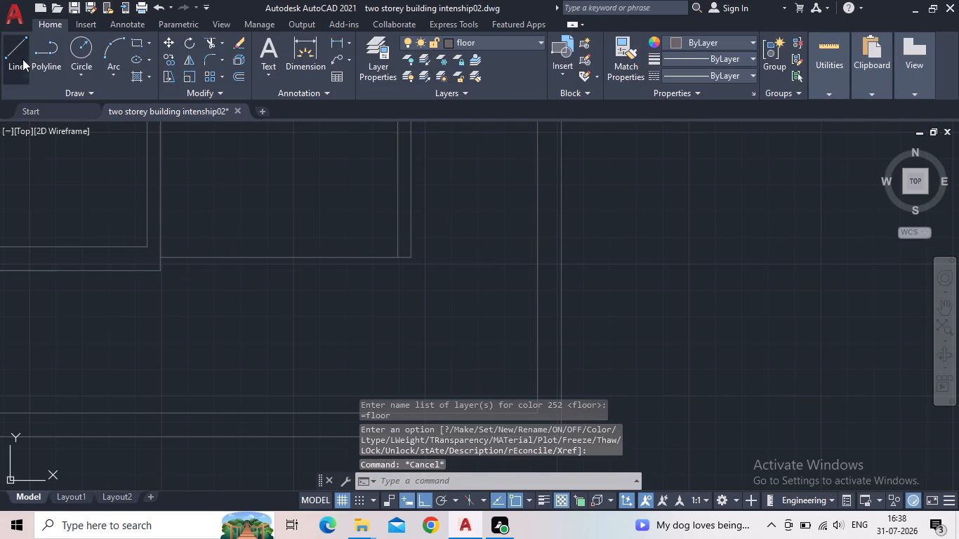
pyautogui.scroll(1, 156, 263)
pyautogui.click(163, 276)
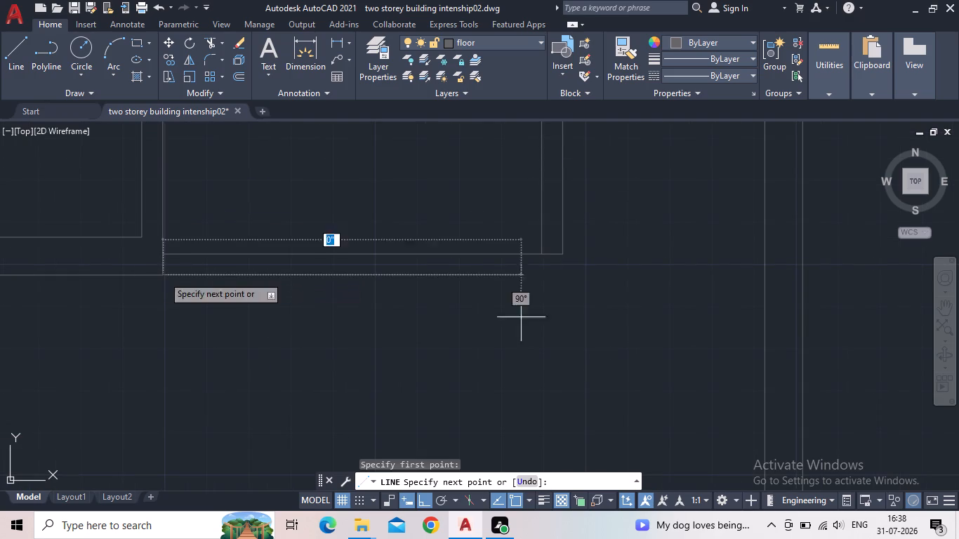
pyautogui.click(698, 326)
pyautogui.press('Escape')
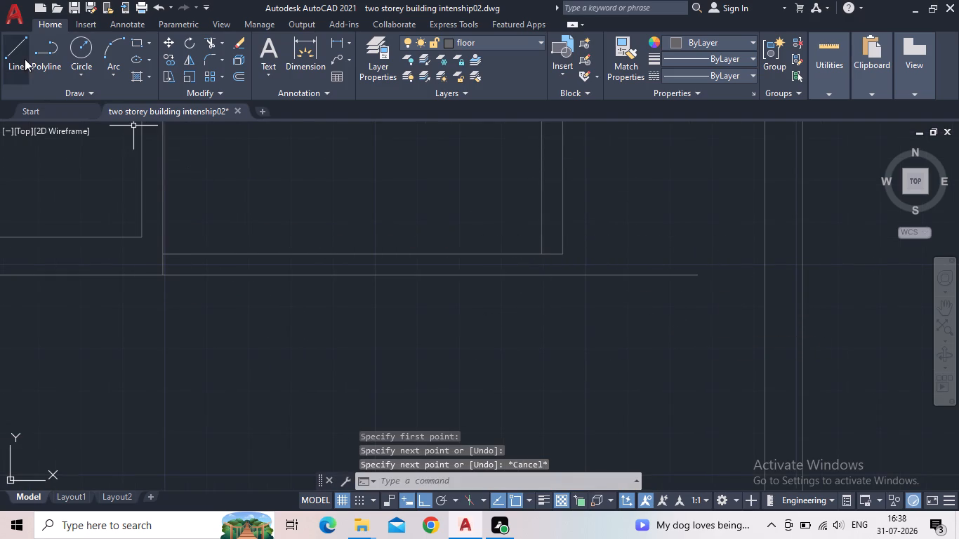
# Draw a short vertical line from the small room's lower-right corner down to the new outer bottom line.
pyautogui.click(25, 58)
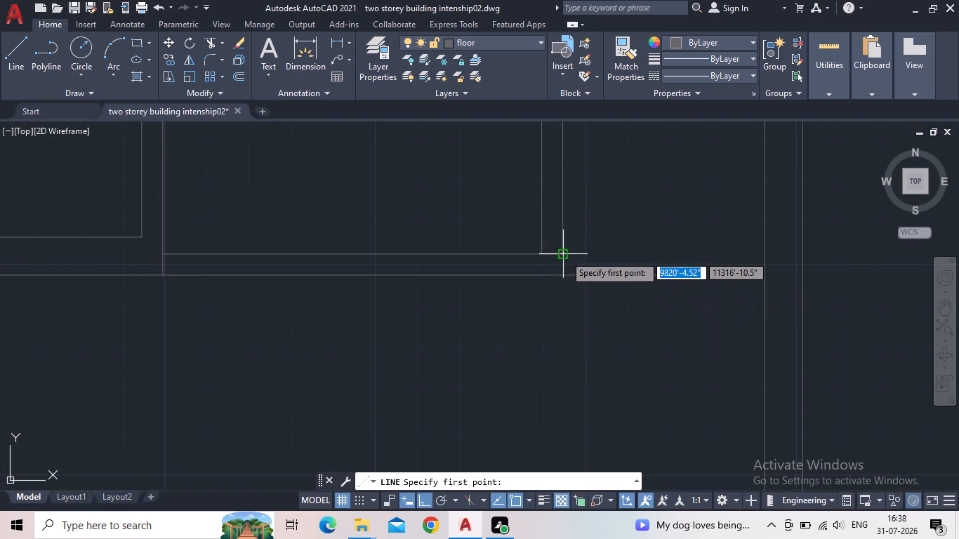
pyautogui.click(564, 255)
pyautogui.click(566, 275)
pyautogui.press('Escape')
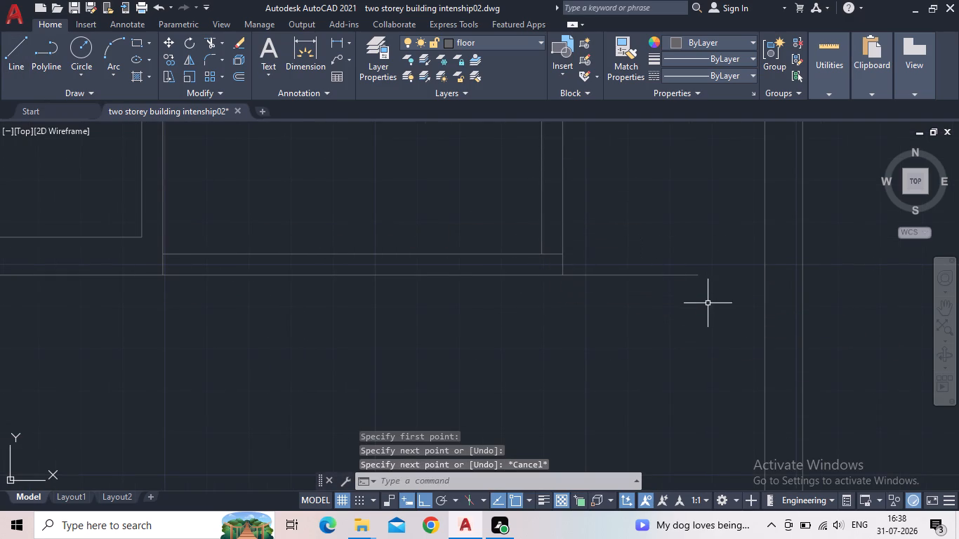
# Trim the outer bottom line's overrun and the inner line's end inside the small room's lower-right wall corner.
pyautogui.press('t')
pyautogui.press('r')
pyautogui.press('space')
pyautogui.moveTo(687, 319); pyautogui.dragTo(655, 295)
pyautogui.click(631, 262)
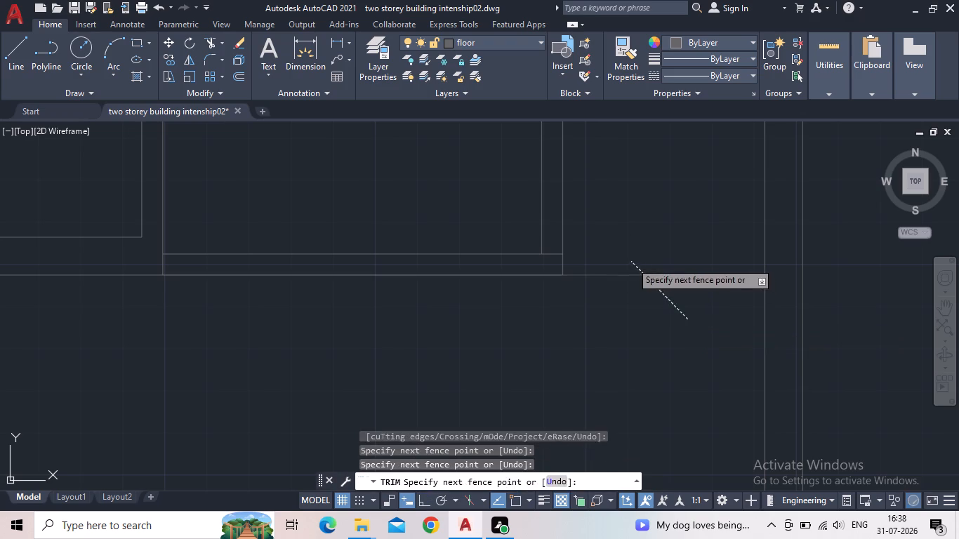
pyautogui.scroll(1, 548, 260)
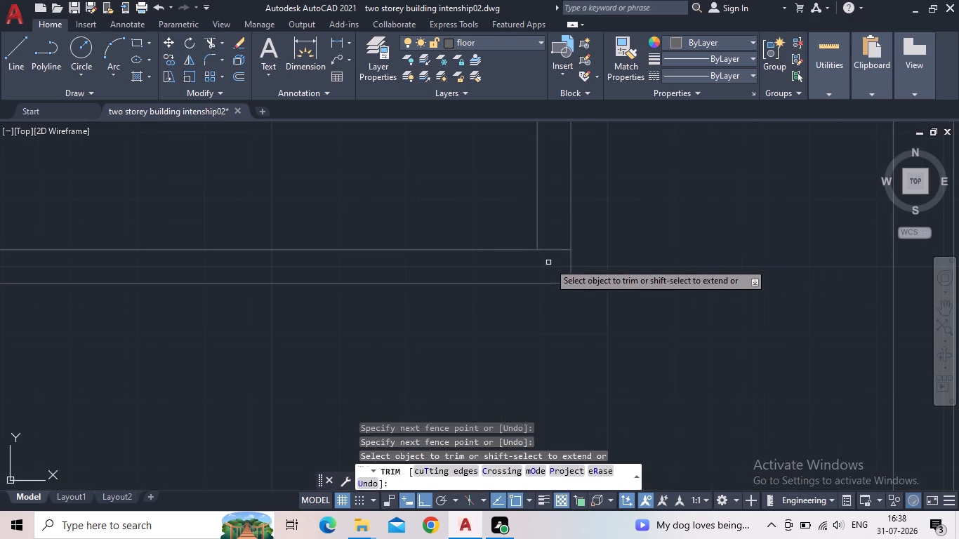
pyautogui.moveTo(555, 261); pyautogui.dragTo(556, 254)
pyautogui.click(557, 237)
pyautogui.scroll(-2, 550, 246)
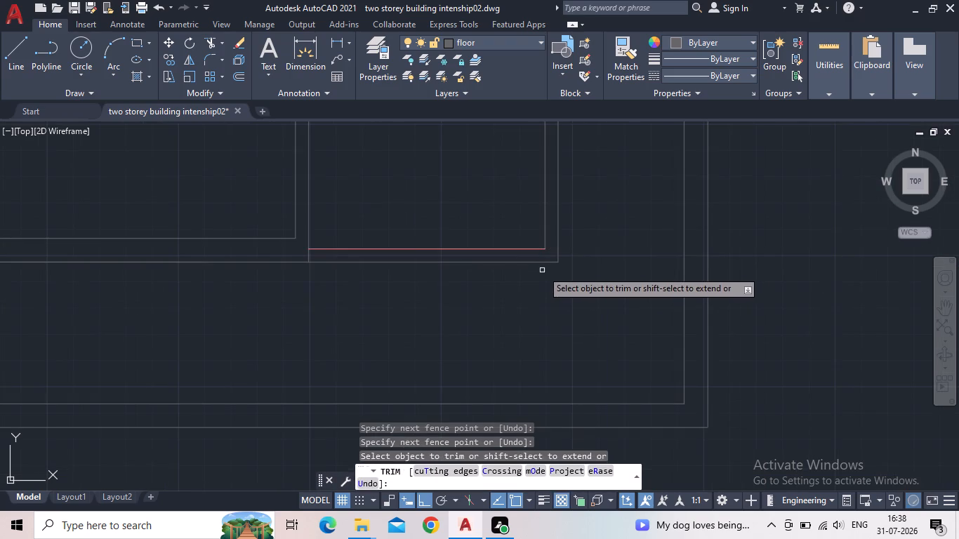
pyautogui.press('Escape')
# Move the small room's red inner bottom line to the floor layer.
pyautogui.click(486, 259)
pyautogui.click(476, 244)
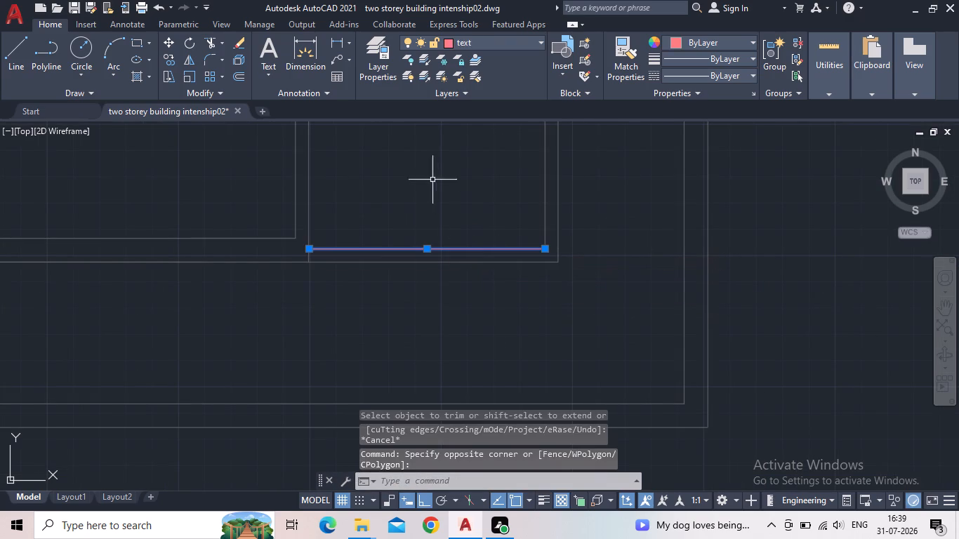
pyautogui.click(465, 41)
pyautogui.click(465, 148)
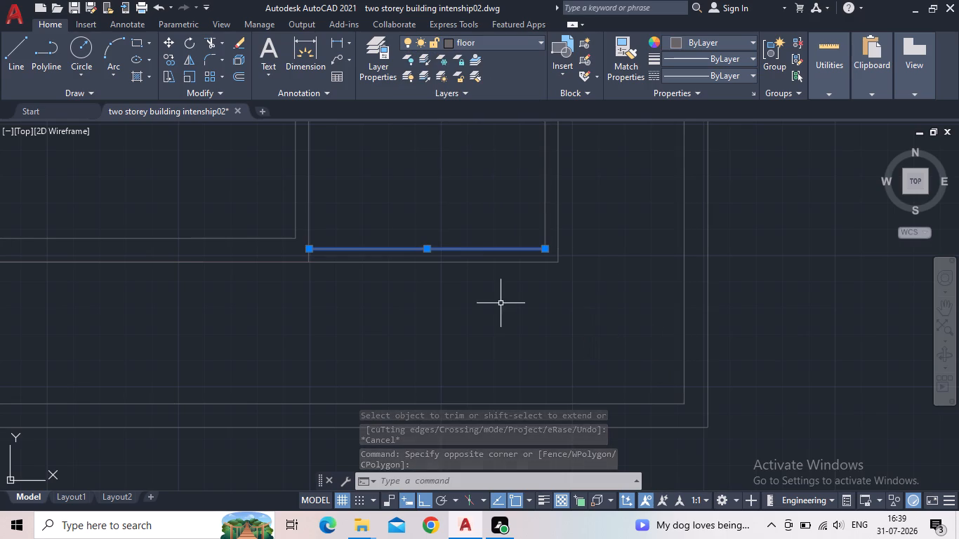
pyautogui.press('Escape')
# Trim the red wall lines above the stair hall where they overrun the right outer wall, and open that wall's inner line between them.
pyautogui.scroll(-3, 536, 314)
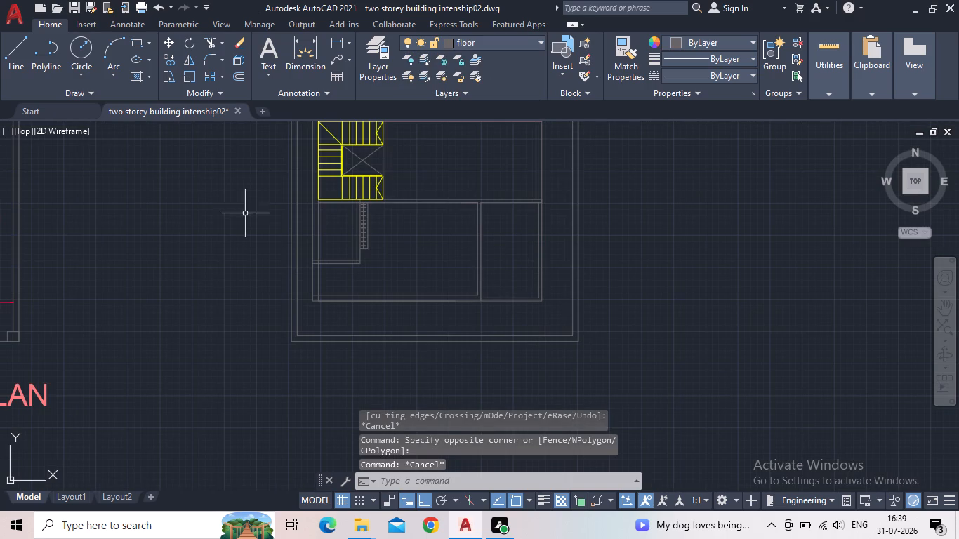
pyautogui.moveTo(510, 228); pyautogui.dragTo(503, 249, button='middle')
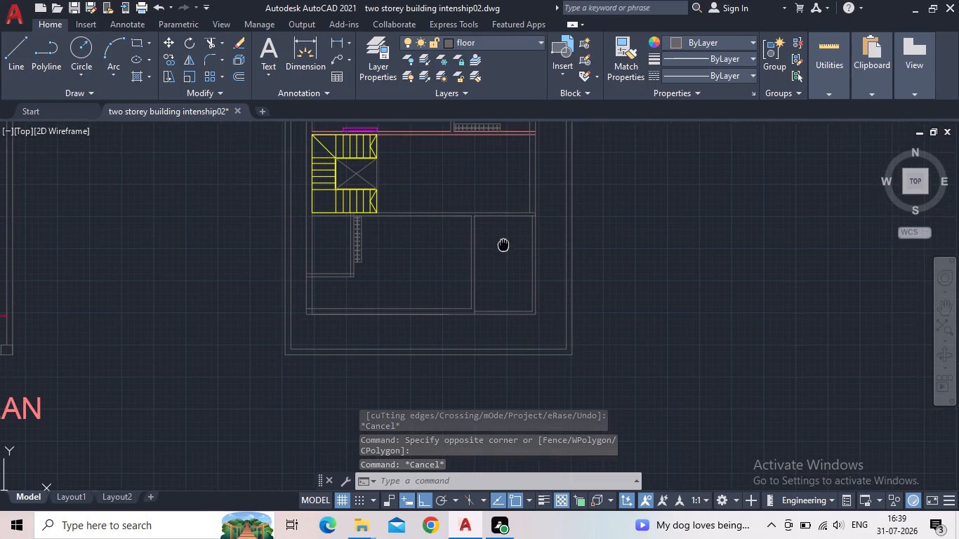
pyautogui.moveTo(503, 249); pyautogui.dragTo(503, 252, button='middle')
pyautogui.scroll(3, 526, 229)
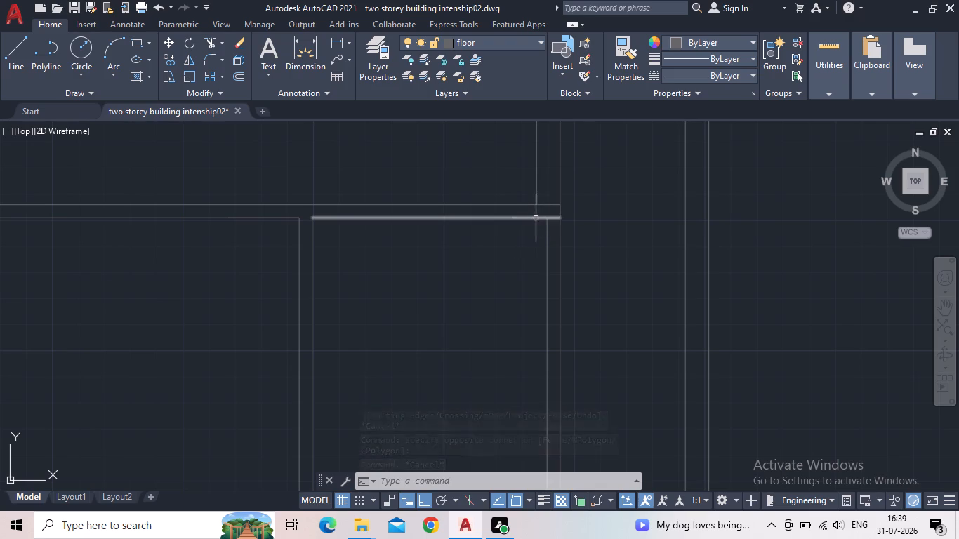
pyautogui.scroll(-1, 520, 260)
pyautogui.moveTo(516, 258); pyautogui.dragTo(515, 138, button='middle')
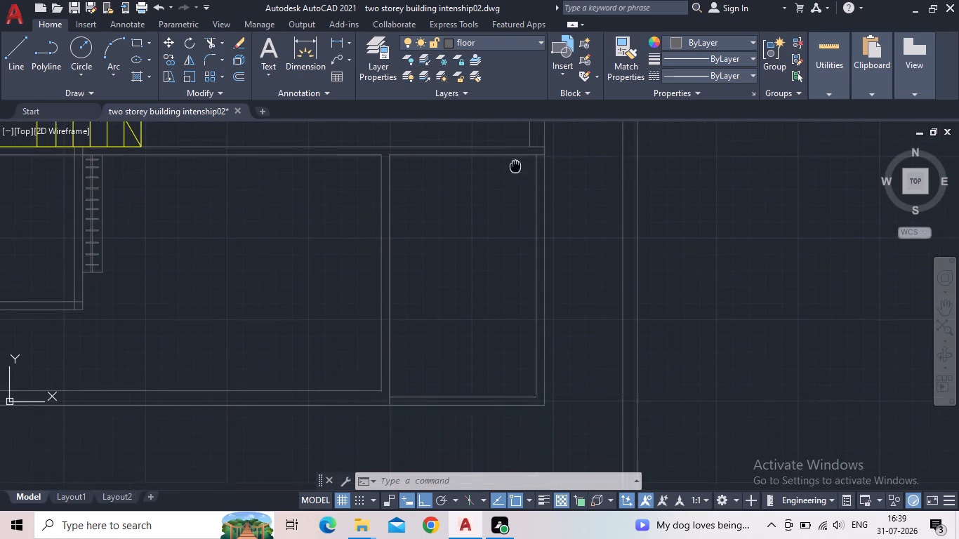
pyautogui.moveTo(515, 138); pyautogui.dragTo(496, 348, button='middle')
pyautogui.scroll(-2, 469, 252)
pyautogui.moveTo(451, 204); pyautogui.dragTo(456, 237, button='middle')
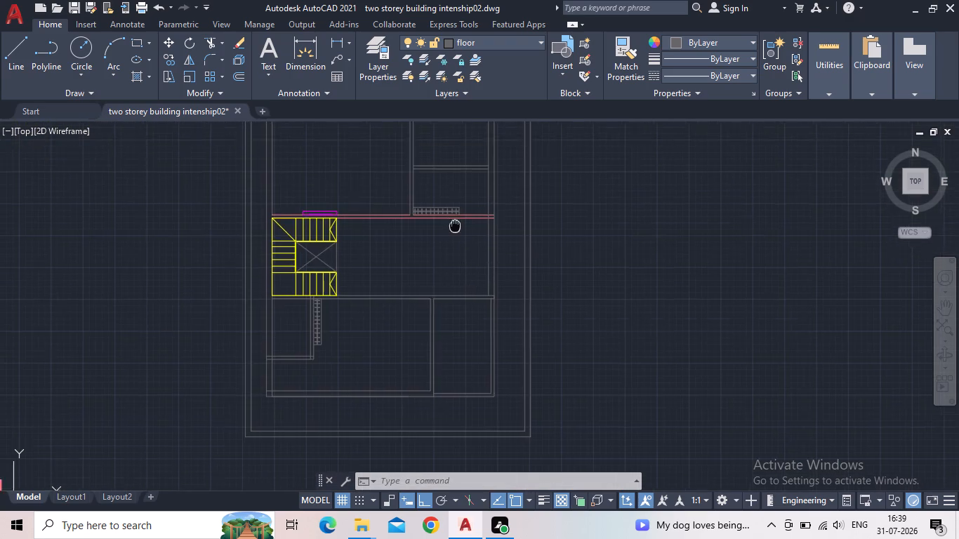
pyautogui.moveTo(456, 237); pyautogui.dragTo(459, 277, button='middle')
pyautogui.scroll(3, 456, 267)
pyautogui.press('t')
pyautogui.press('r')
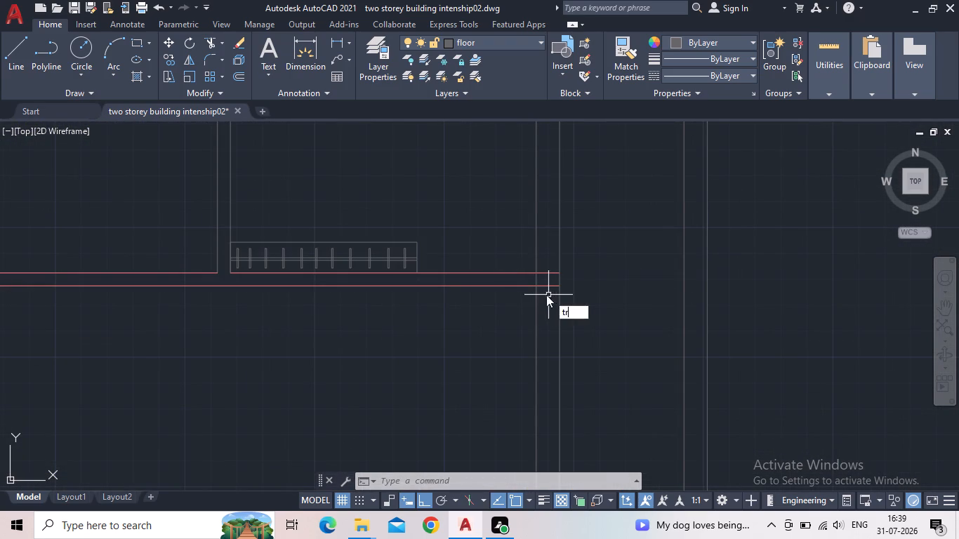
pyautogui.press('space')
pyautogui.click(548, 290)
pyautogui.click(548, 265)
pyautogui.scroll(2, 536, 288)
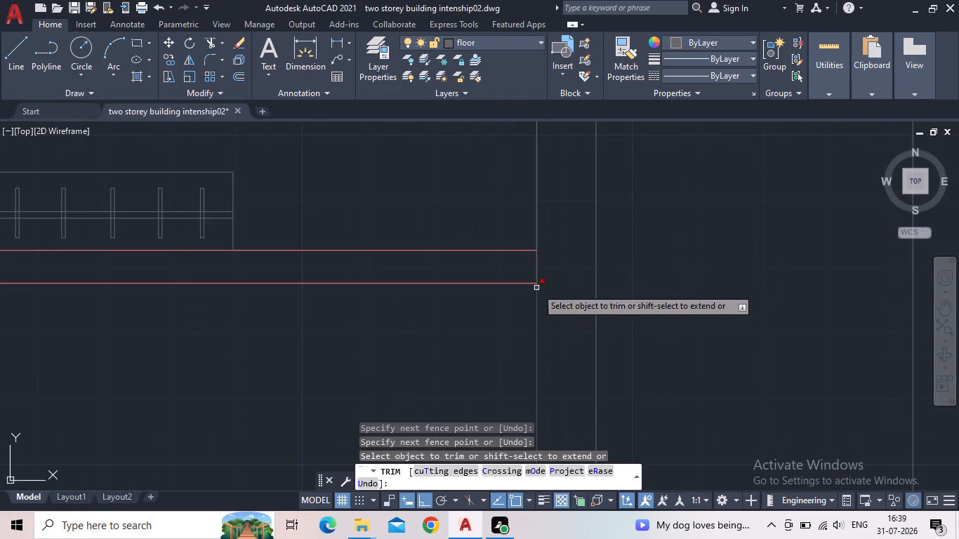
pyautogui.moveTo(545, 269); pyautogui.dragTo(536, 269)
pyautogui.click(518, 265)
pyautogui.scroll(-2, 462, 264)
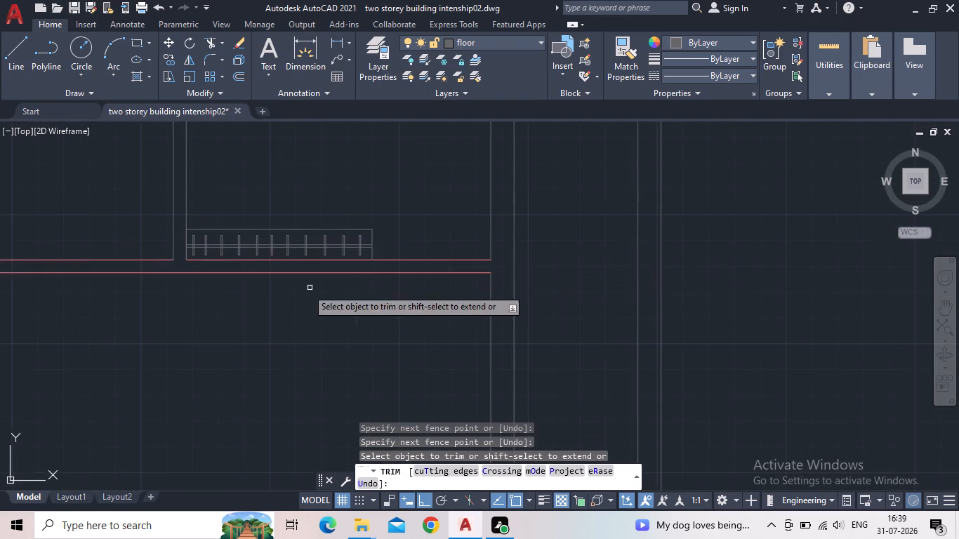
pyautogui.moveTo(295, 310); pyautogui.dragTo(617, 372, button='middle')
pyautogui.scroll(-2, 619, 372)
pyautogui.moveTo(499, 368); pyautogui.dragTo(472, 348, button='middle')
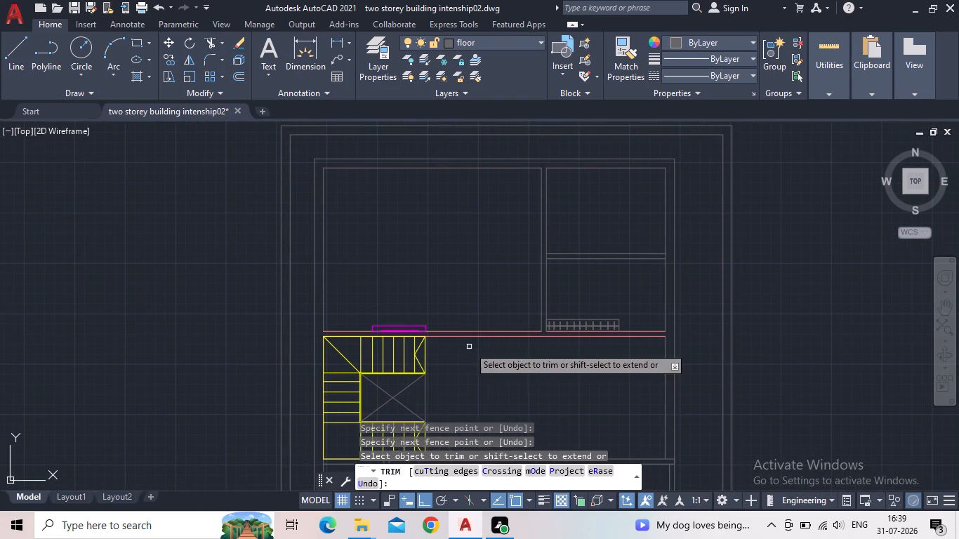
pyautogui.press('Escape')
# Move the three red lines of the wall above the stair hall to the floor layer, keeping the layer's colour 252.
pyautogui.moveTo(477, 342); pyautogui.dragTo(475, 336)
pyautogui.click(470, 312)
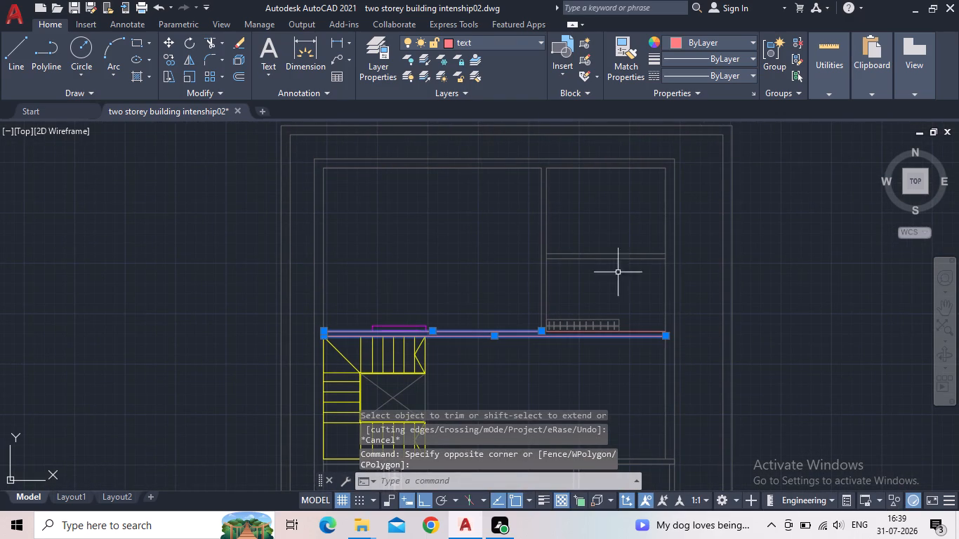
pyautogui.scroll(2, 619, 335)
pyautogui.click(678, 342)
pyautogui.click(673, 318)
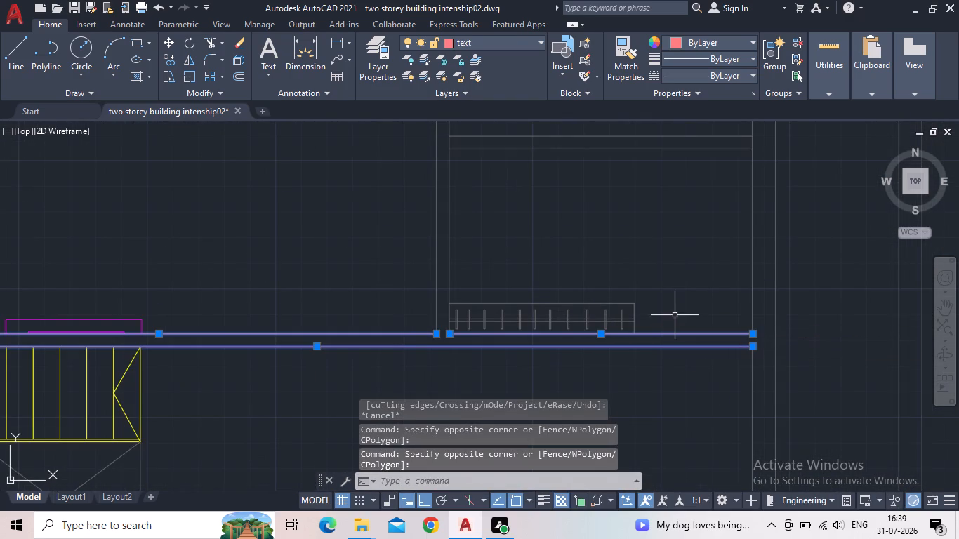
pyautogui.click(521, 47)
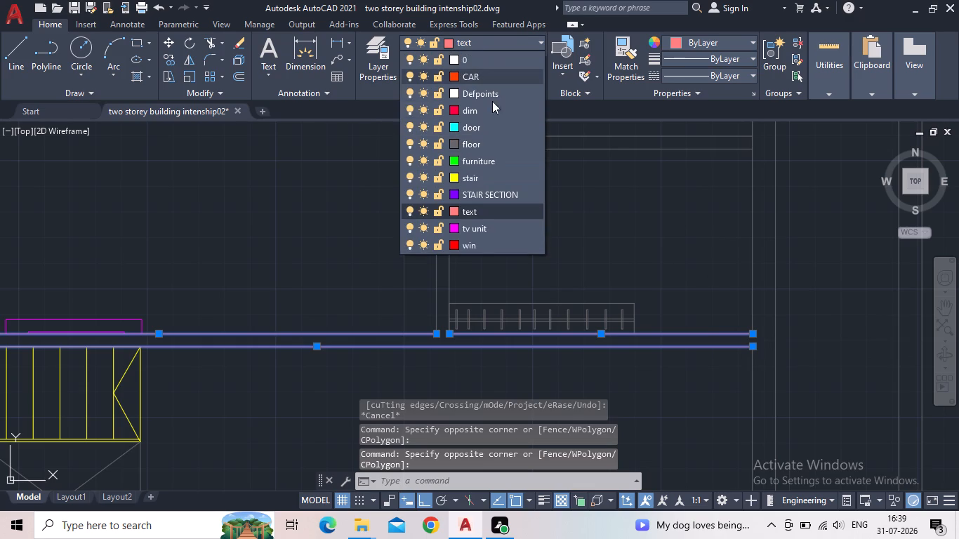
pyautogui.click(453, 148)
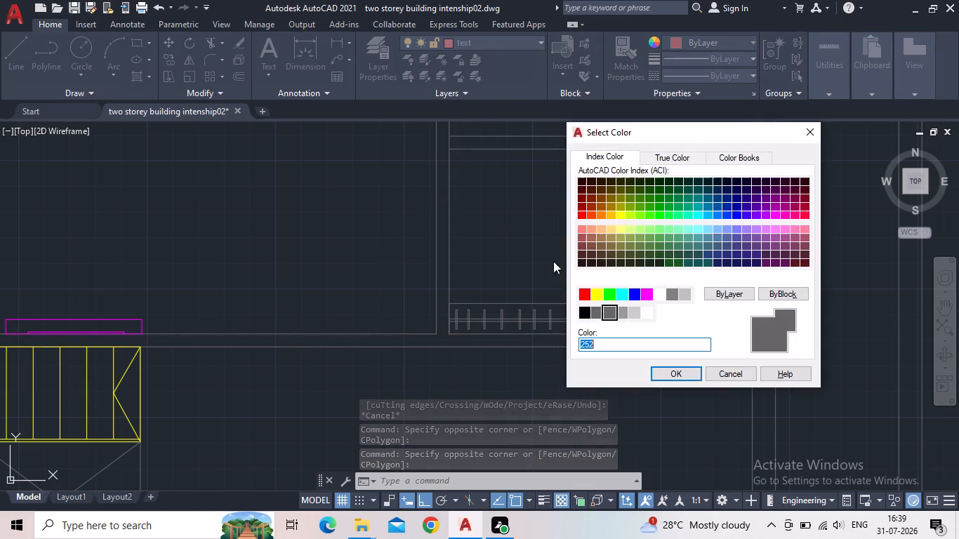
pyautogui.click(651, 375)
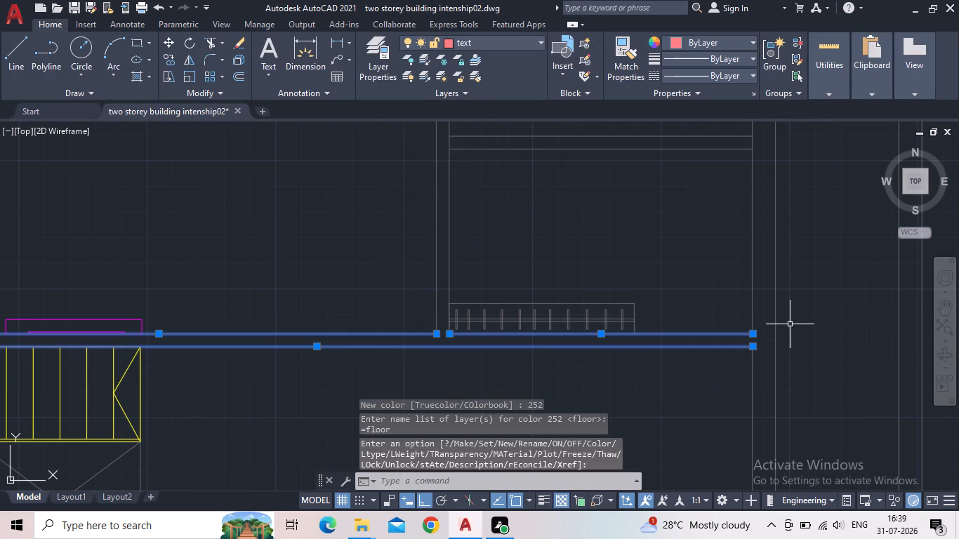
pyautogui.press('Escape')
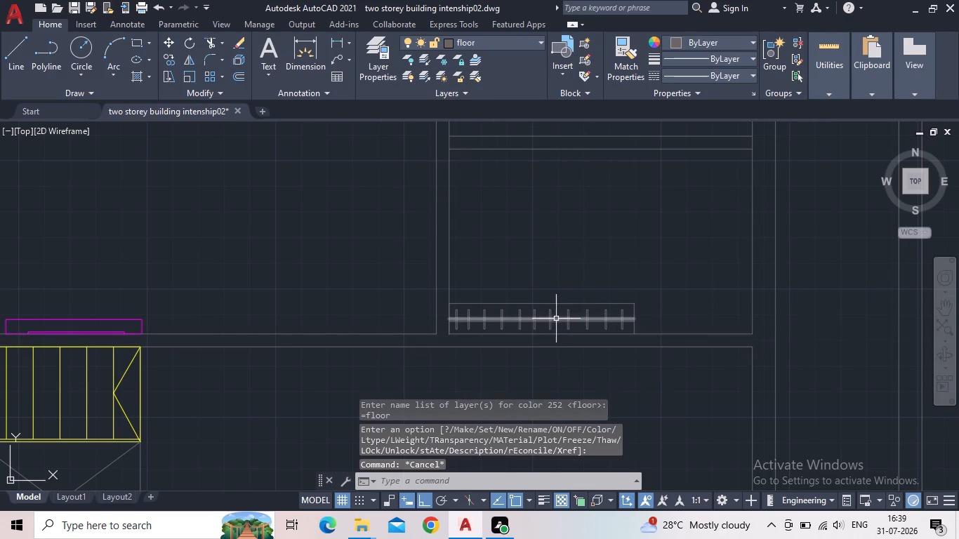
# Trim the side wall lines between the two partition lines at both ends of the partition separating the upper right-hand rooms.
pyautogui.scroll(-1, 554, 319)
pyautogui.moveTo(475, 350); pyautogui.dragTo(408, 383, button='middle')
pyautogui.scroll(1, 432, 224)
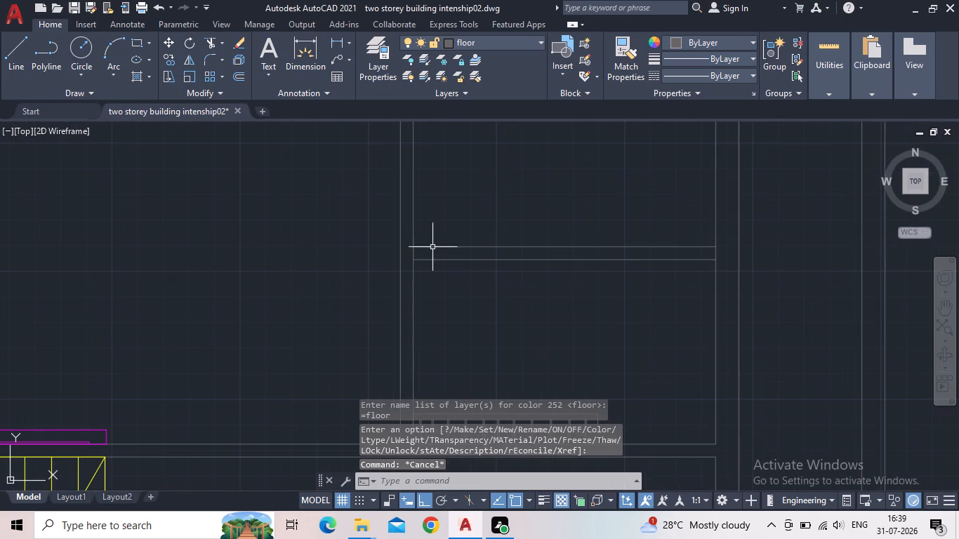
pyautogui.press('t')
pyautogui.press('r')
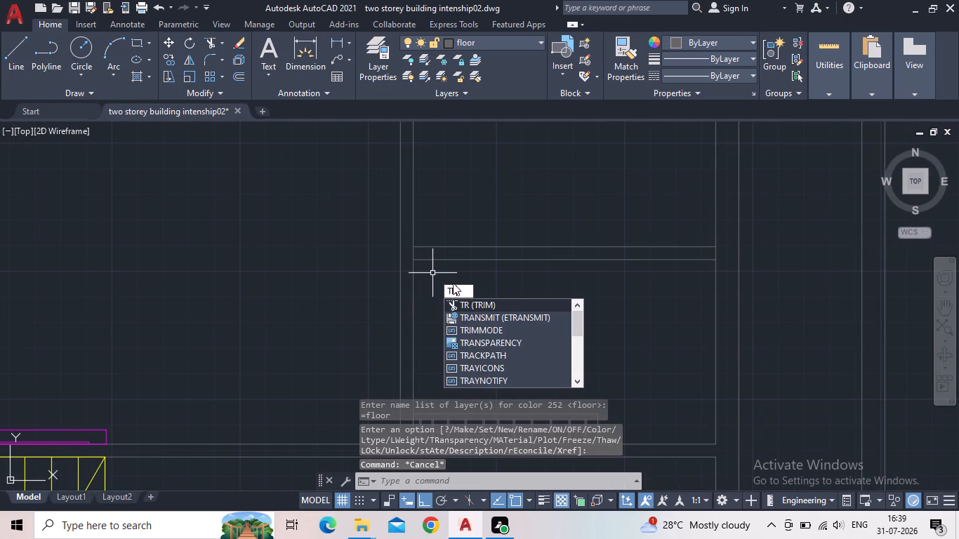
pyautogui.press('space')
pyautogui.scroll(2, 420, 259)
pyautogui.click(415, 251)
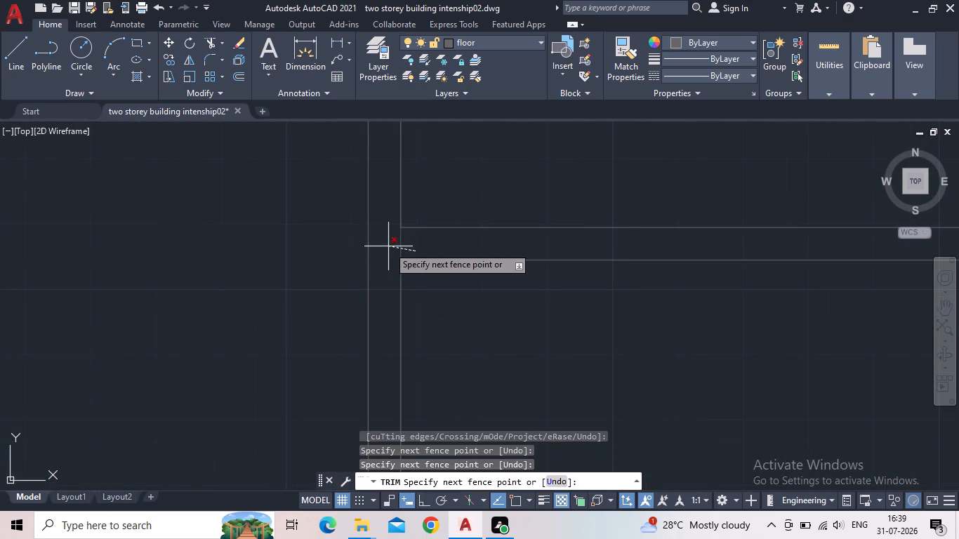
pyautogui.click(386, 246)
pyautogui.scroll(-2, 459, 262)
pyautogui.moveTo(561, 289); pyautogui.dragTo(425, 326, button='middle')
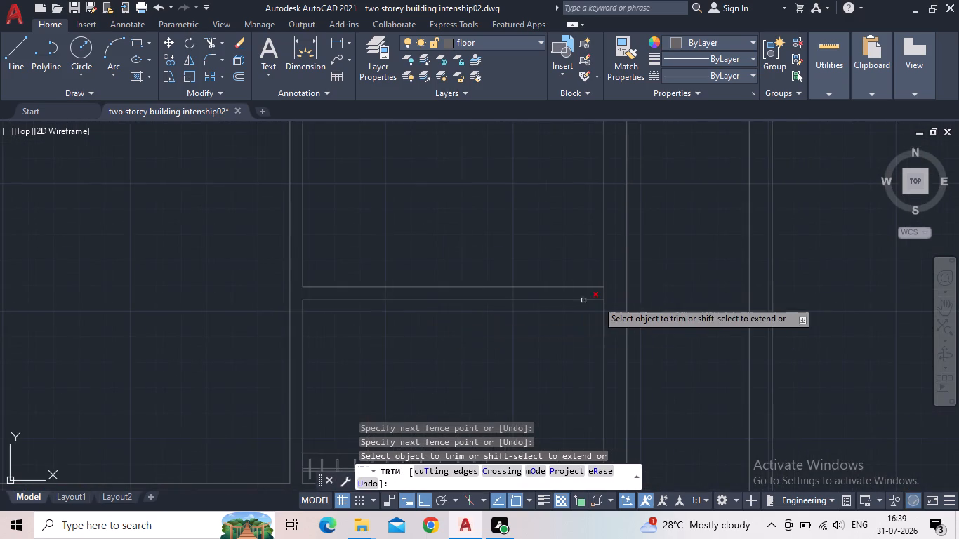
pyautogui.scroll(2, 614, 299)
pyautogui.moveTo(610, 284); pyautogui.dragTo(593, 286)
pyautogui.click(586, 286)
pyautogui.scroll(-3, 598, 288)
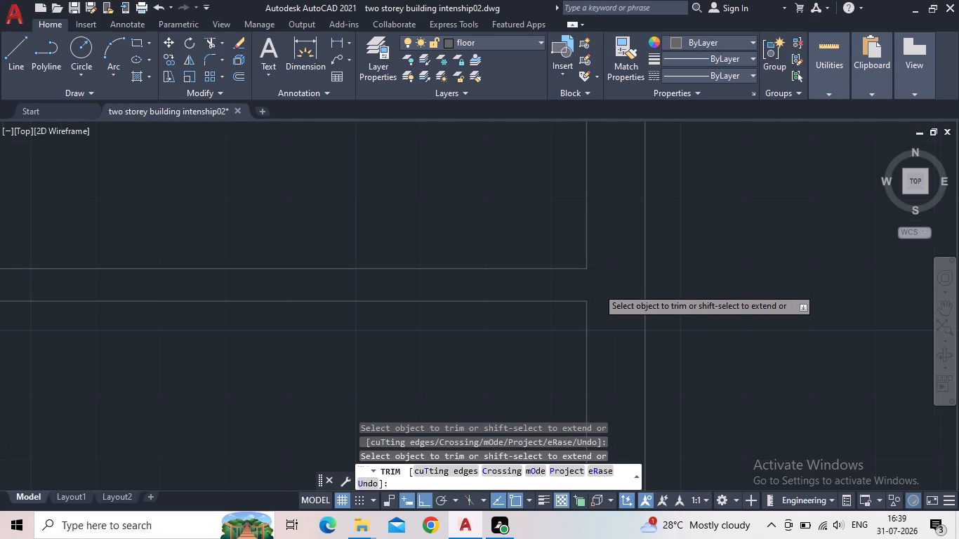
pyautogui.scroll(-1, 587, 297)
pyautogui.scroll(1, 555, 311)
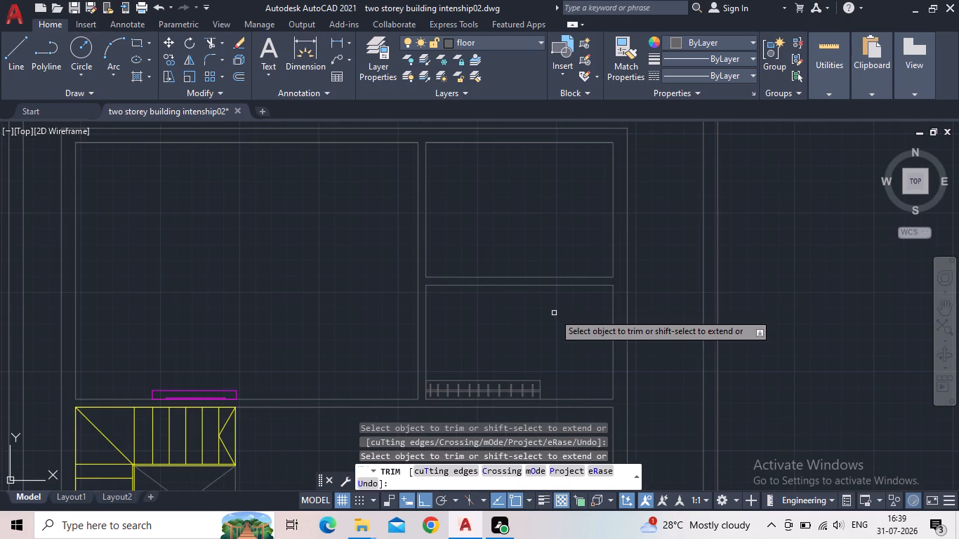
pyautogui.press('Escape')
# Trim the two bottom wall lines of the small room below the stairs where they overrun the left outer wall's inner line.
pyautogui.scroll(-2, 517, 328)
pyautogui.moveTo(524, 340); pyautogui.dragTo(528, 227, button='middle')
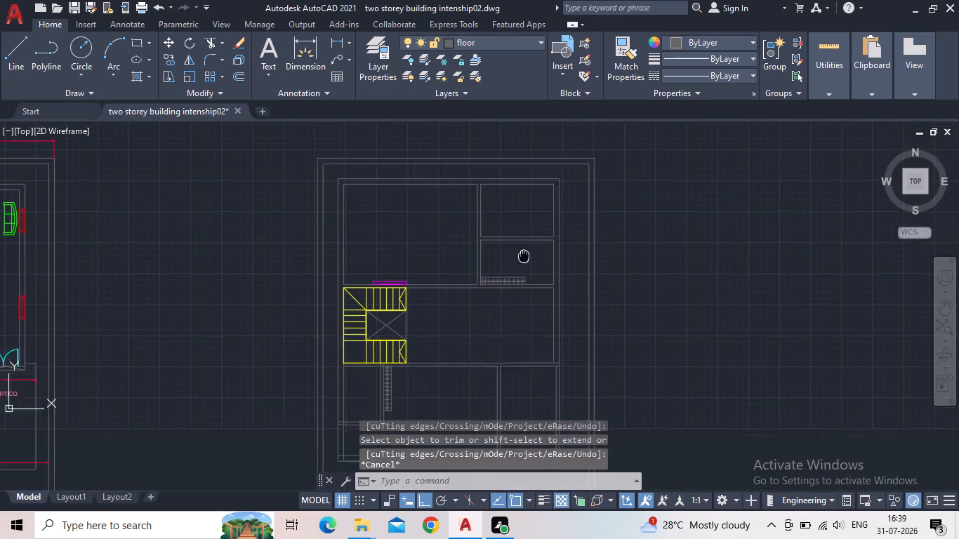
pyautogui.moveTo(528, 227); pyautogui.dragTo(531, 218, button='middle')
pyautogui.moveTo(515, 308); pyautogui.dragTo(513, 248, button='middle')
pyautogui.scroll(1, 353, 324)
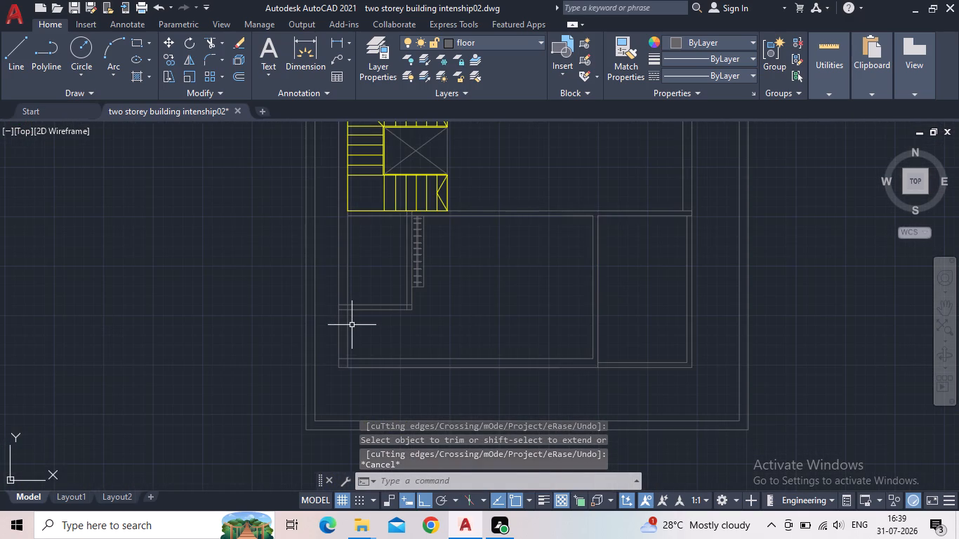
pyautogui.press('t')
pyautogui.press('r')
pyautogui.press('space')
pyautogui.scroll(3, 343, 319)
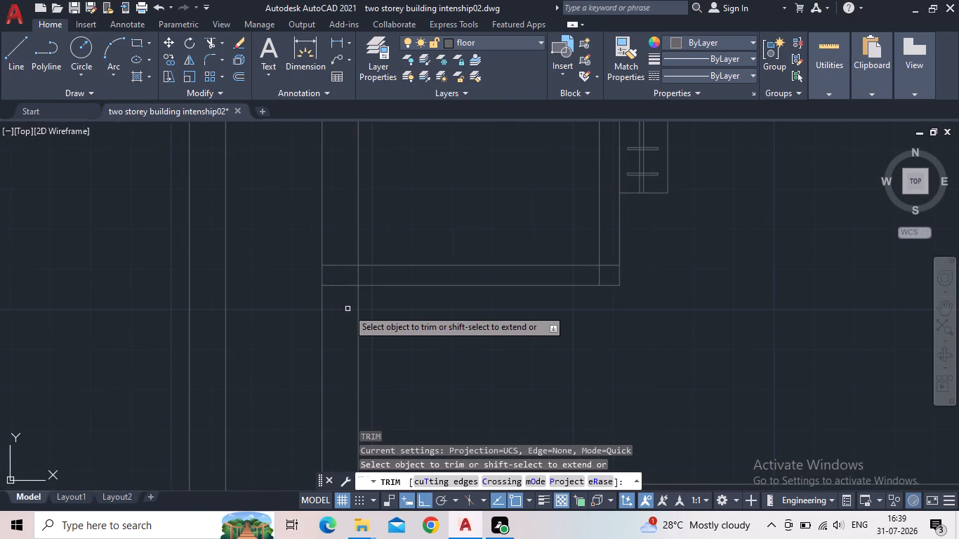
pyautogui.moveTo(342, 302); pyautogui.dragTo(341, 286)
pyautogui.click(341, 257)
pyautogui.scroll(-2, 343, 305)
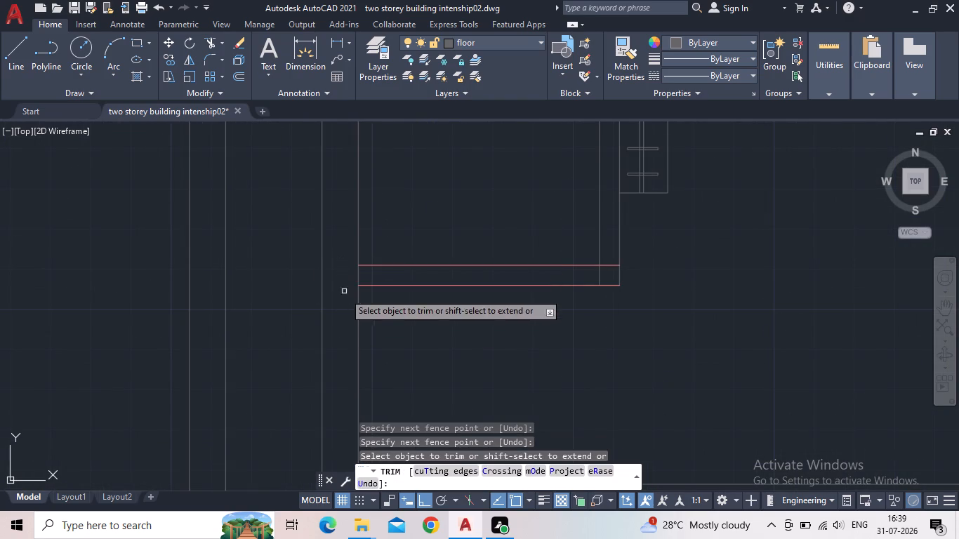
pyautogui.scroll(2, 461, 300)
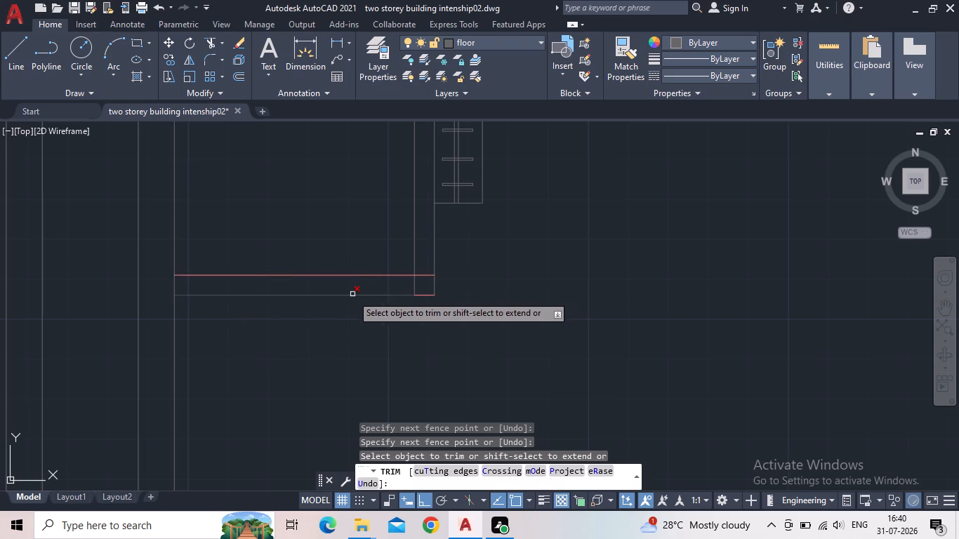
pyautogui.scroll(-2, 362, 340)
pyautogui.moveTo(355, 350); pyautogui.dragTo(408, 353, button='middle')
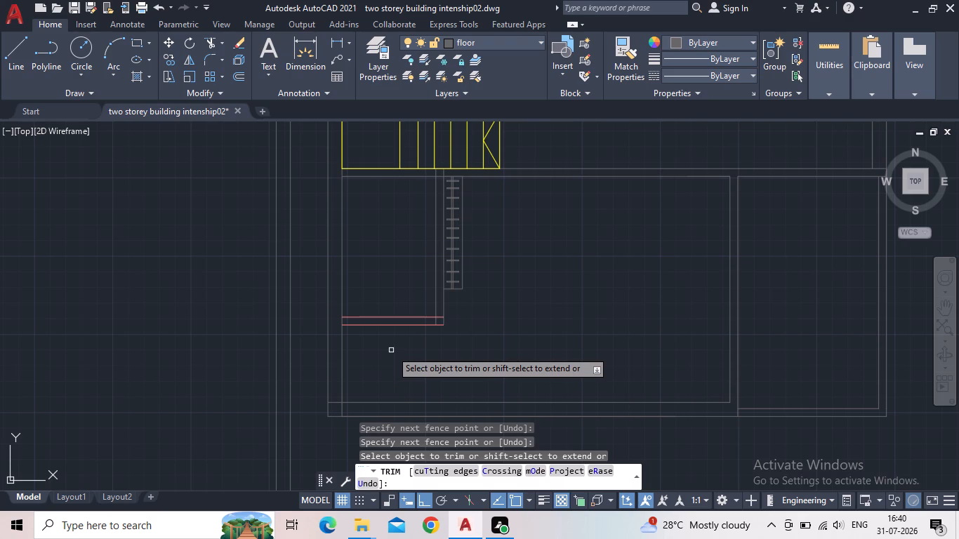
pyautogui.press('Escape')
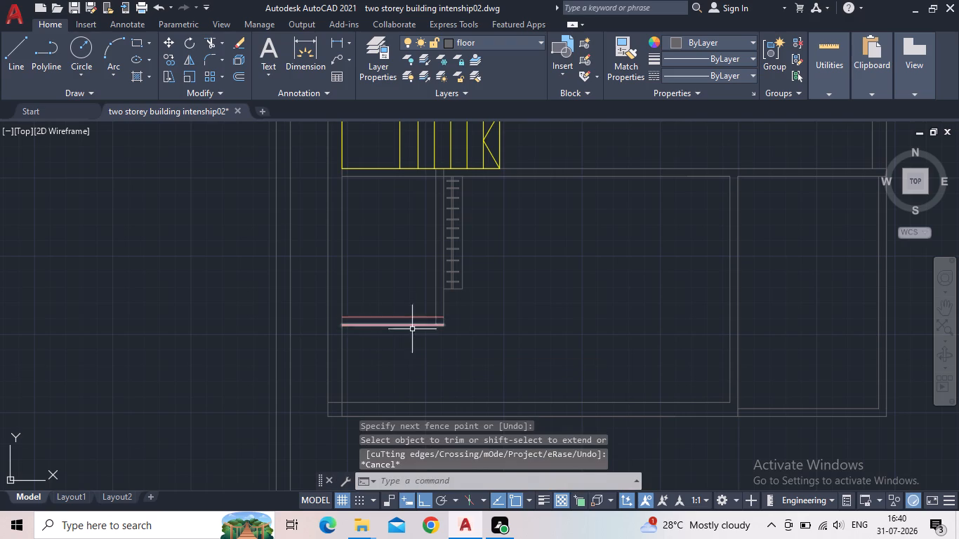
# Move the two red bottom wall lines of the small room below the stairs to the floor layer.
pyautogui.moveTo(415, 342); pyautogui.dragTo(408, 386, button='middle')
pyautogui.scroll(1, 393, 356)
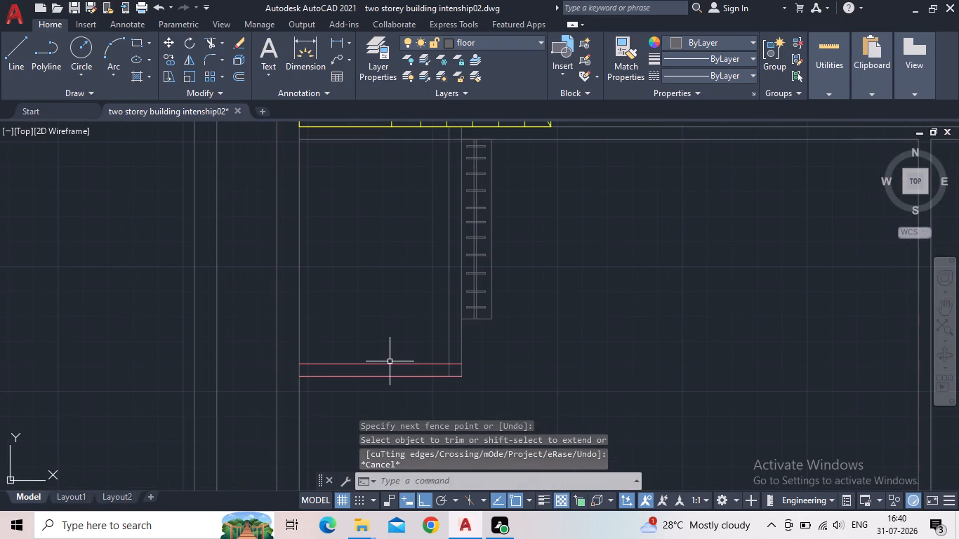
pyautogui.moveTo(391, 373); pyautogui.dragTo(411, 345, button='middle')
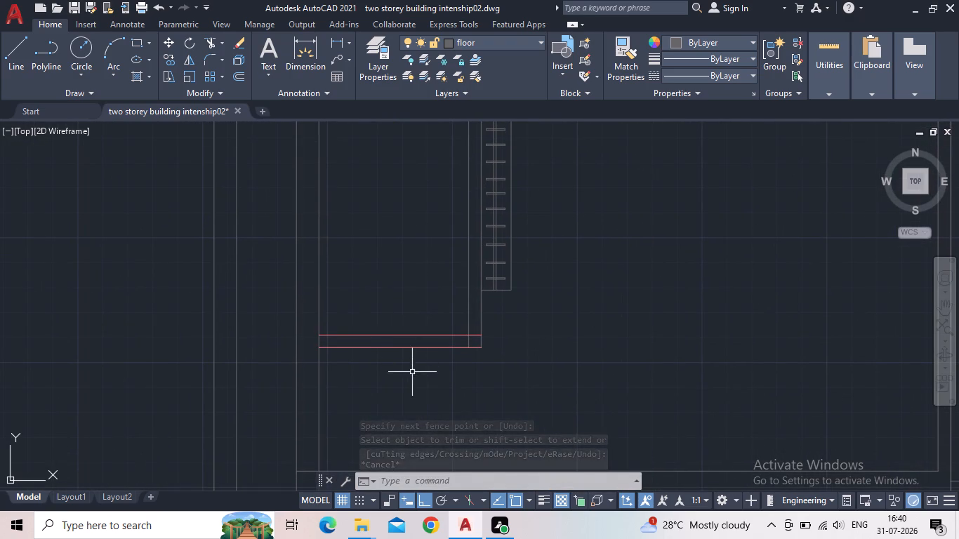
pyautogui.moveTo(412, 372); pyautogui.dragTo(407, 359)
pyautogui.click(397, 321)
pyautogui.click(470, 44)
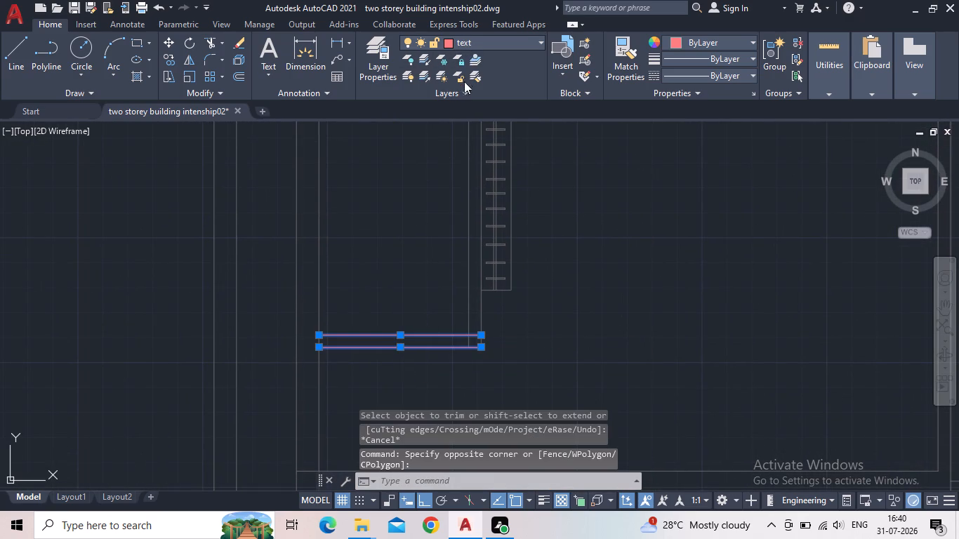
pyautogui.click(460, 142)
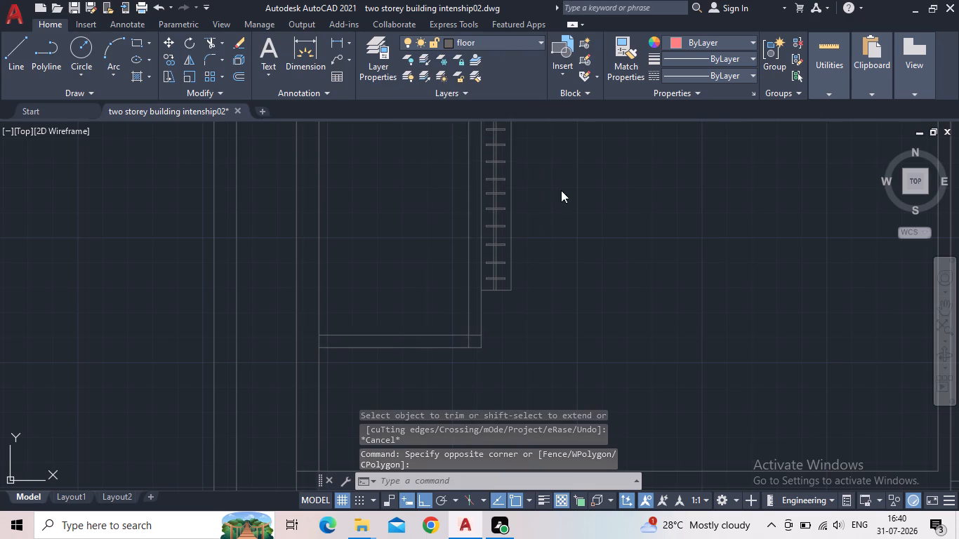
pyautogui.press('Escape')
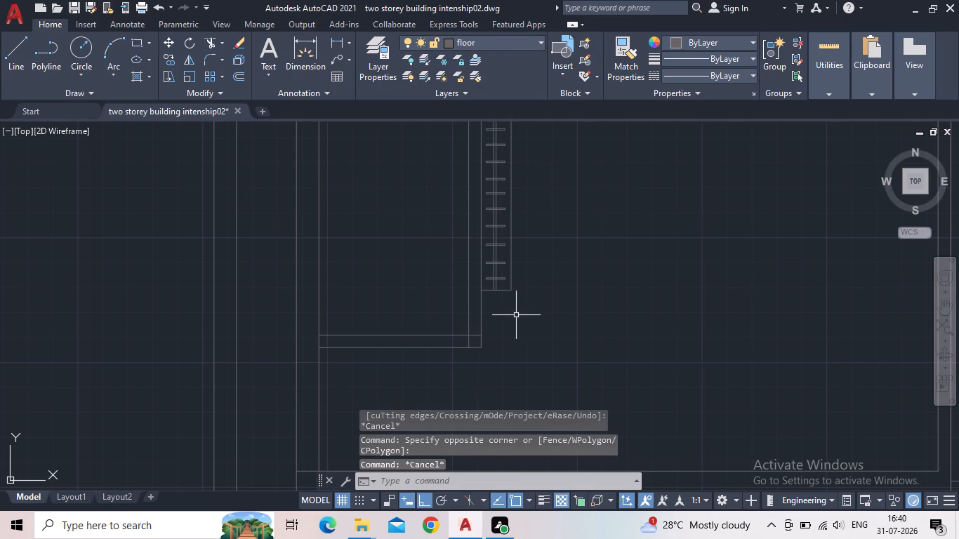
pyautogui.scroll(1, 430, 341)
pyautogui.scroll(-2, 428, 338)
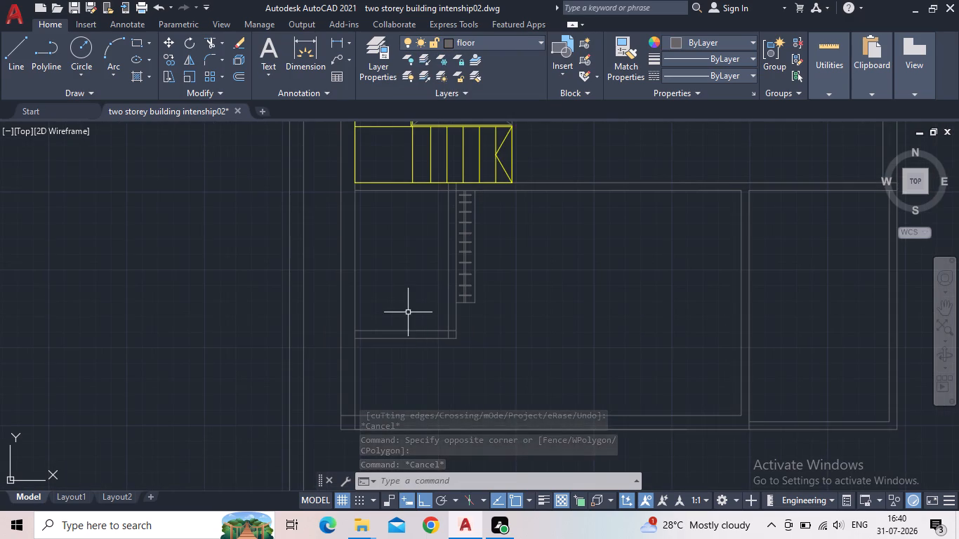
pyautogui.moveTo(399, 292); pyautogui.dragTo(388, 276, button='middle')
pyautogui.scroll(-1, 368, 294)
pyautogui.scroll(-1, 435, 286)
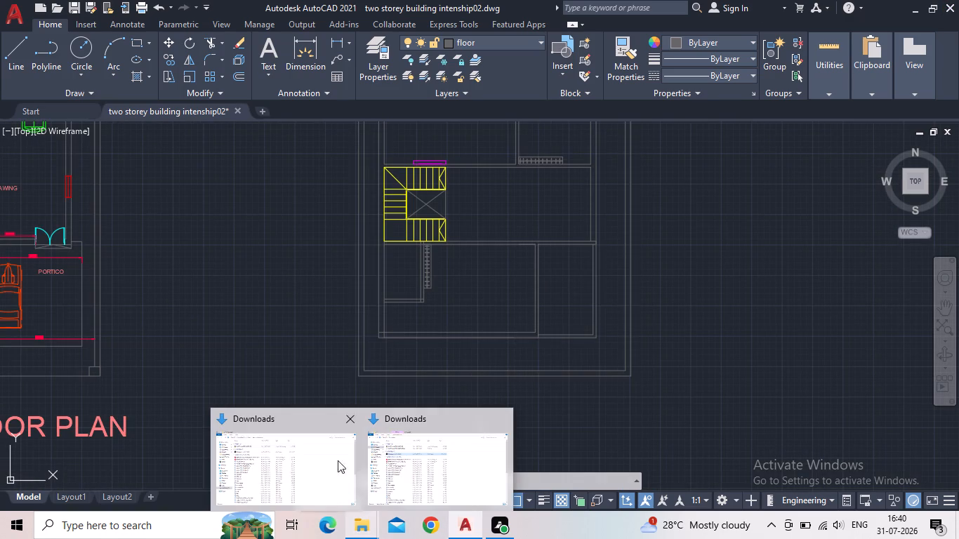
# Examine the upper floor plan's walls, corners, stair area and small room below the stairs alongside the ground floor plan.
pyautogui.moveTo(264, 337); pyautogui.dragTo(239, 413, button='middle')
pyautogui.scroll(-2, 234, 419)
pyautogui.scroll(1, 337, 406)
pyautogui.moveTo(493, 347); pyautogui.dragTo(501, 326, button='middle')
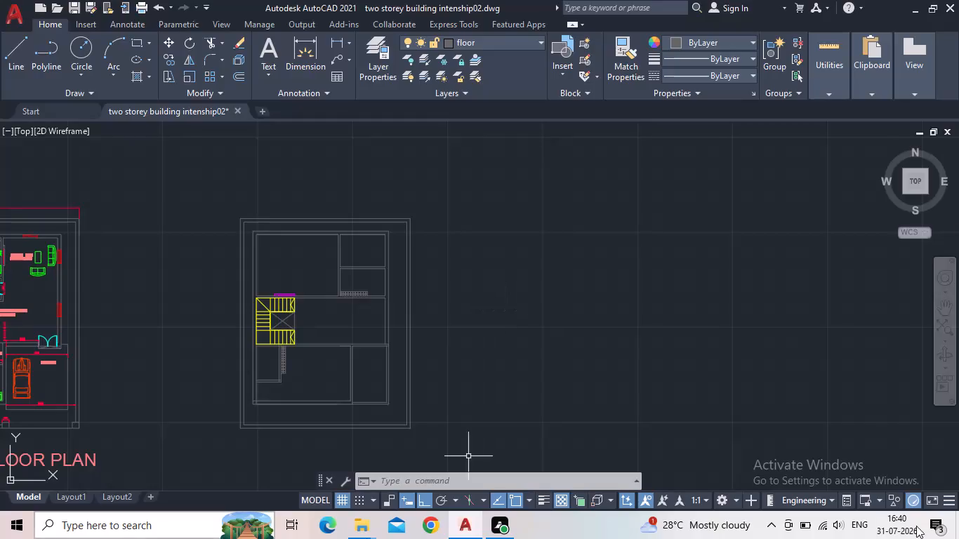
pyautogui.moveTo(565, 387); pyautogui.dragTo(525, 327, button='middle')
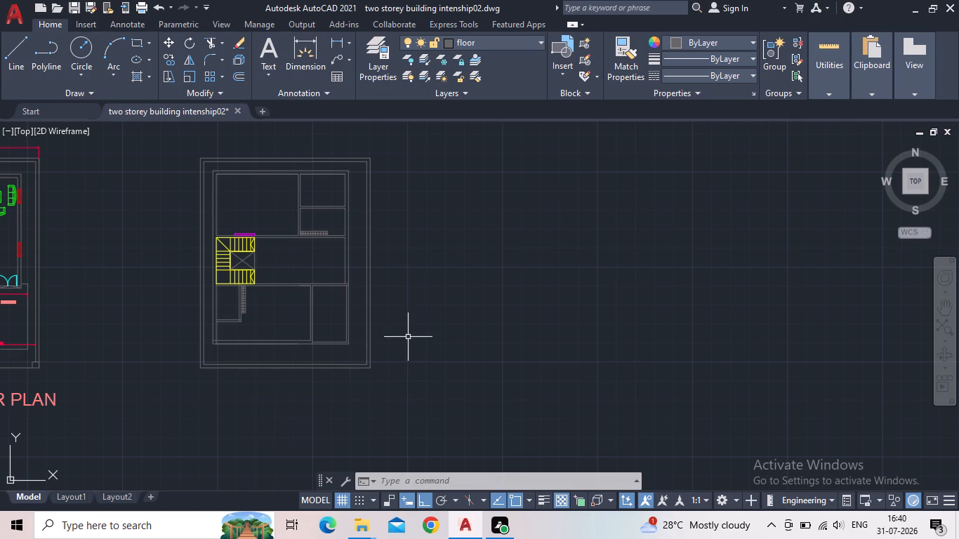
pyautogui.scroll(3, 242, 297)
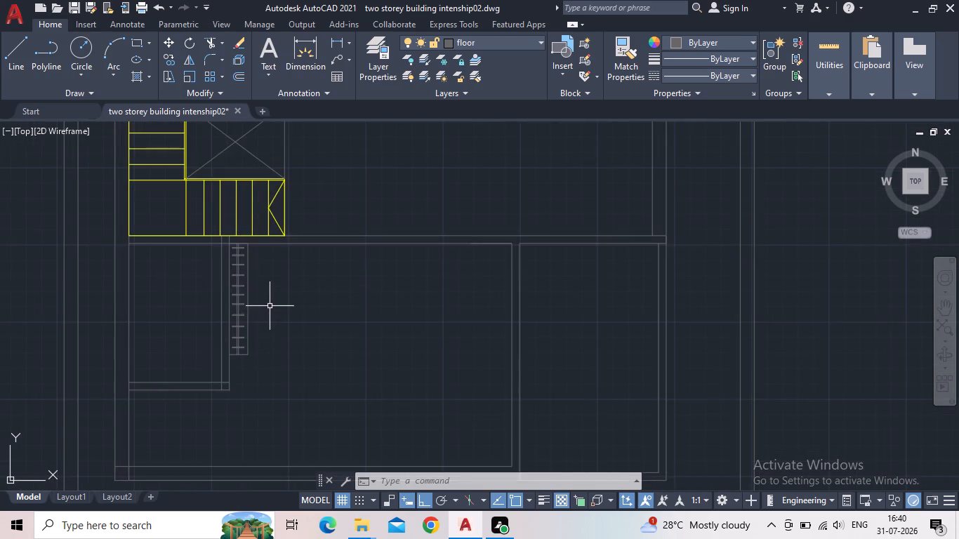
pyautogui.moveTo(273, 310); pyautogui.dragTo(395, 398, button='middle')
pyautogui.scroll(1, 393, 427)
pyautogui.moveTo(393, 427); pyautogui.dragTo(397, 329, button='middle')
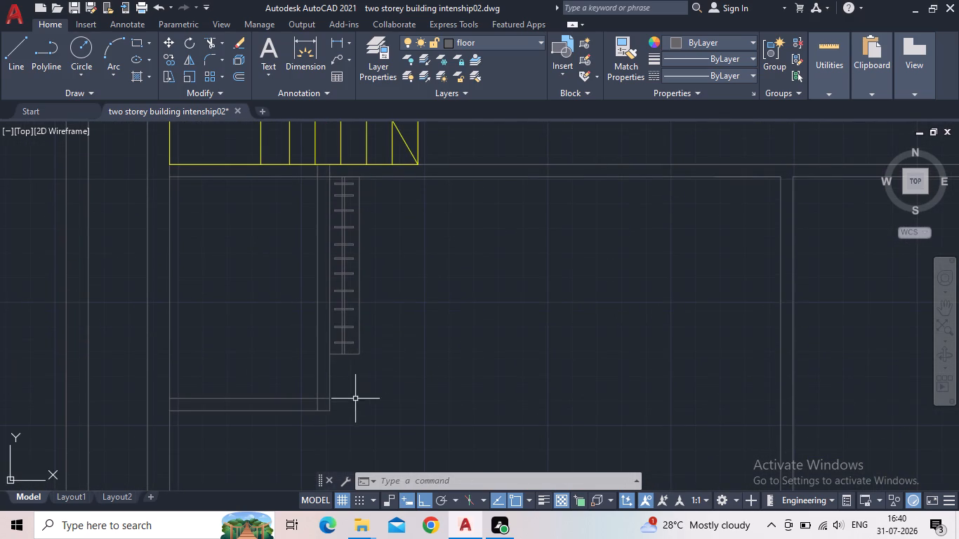
pyautogui.scroll(2, 323, 425)
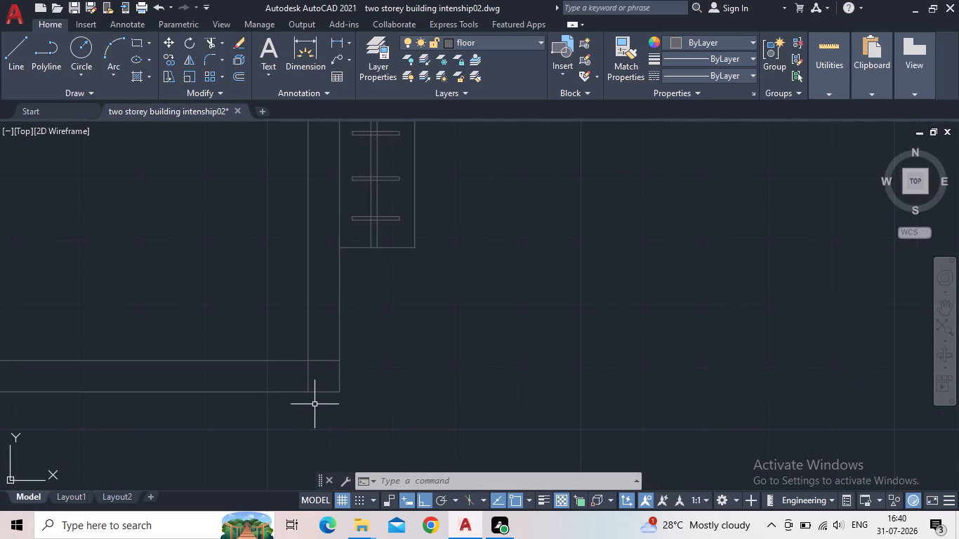
pyautogui.scroll(1, 324, 399)
pyautogui.scroll(-5, 479, 393)
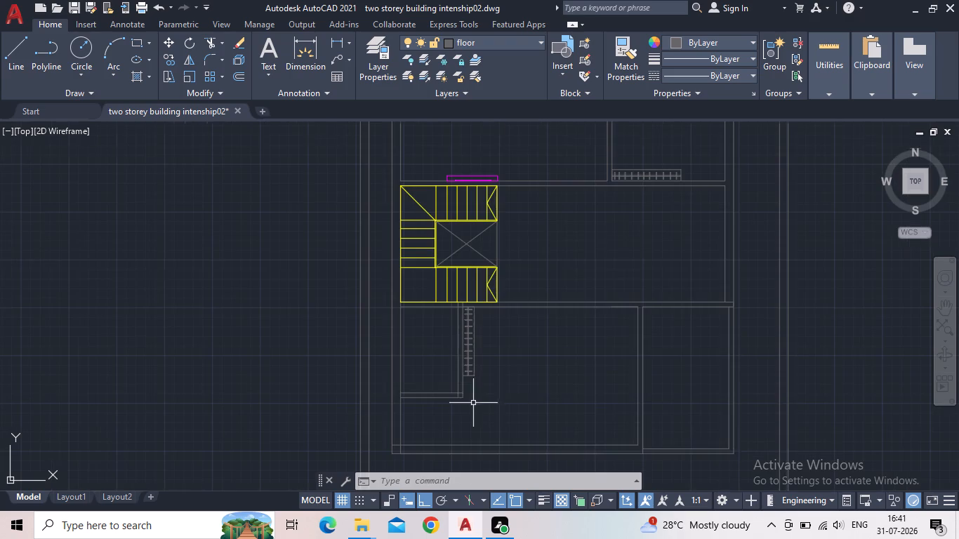
pyautogui.moveTo(612, 415); pyautogui.dragTo(573, 408, button='middle')
pyautogui.scroll(-2, 550, 417)
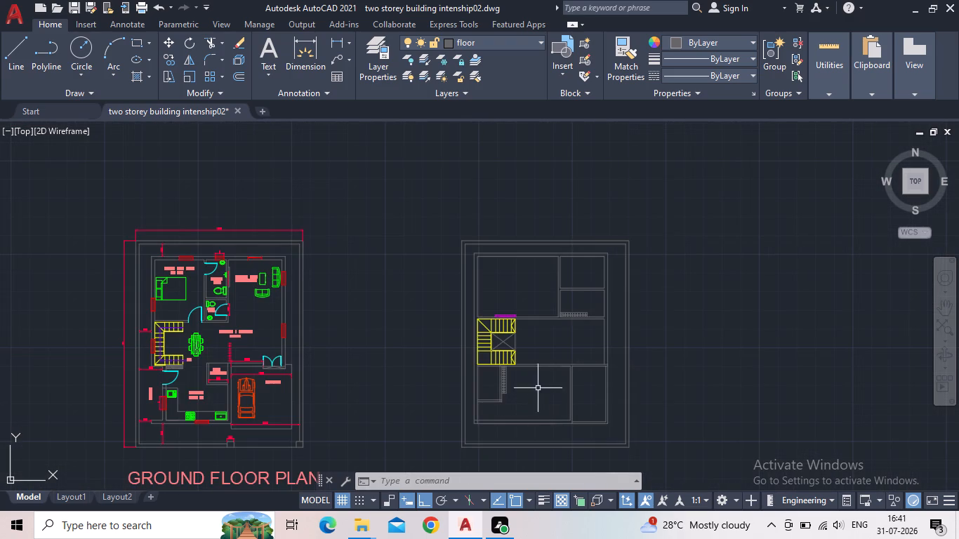
pyautogui.moveTo(537, 397); pyautogui.dragTo(502, 375, button='middle')
pyautogui.scroll(2, 501, 373)
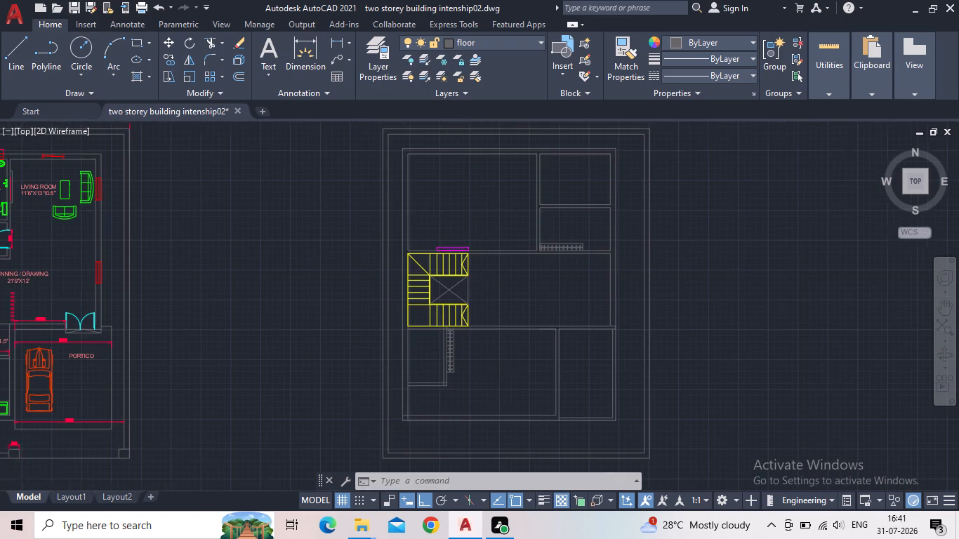
pyautogui.scroll(1, 501, 373)
pyautogui.moveTo(503, 378); pyautogui.dragTo(503, 292, button='middle')
pyautogui.scroll(-2, 494, 303)
pyautogui.moveTo(508, 312); pyautogui.dragTo(494, 326, button='middle')
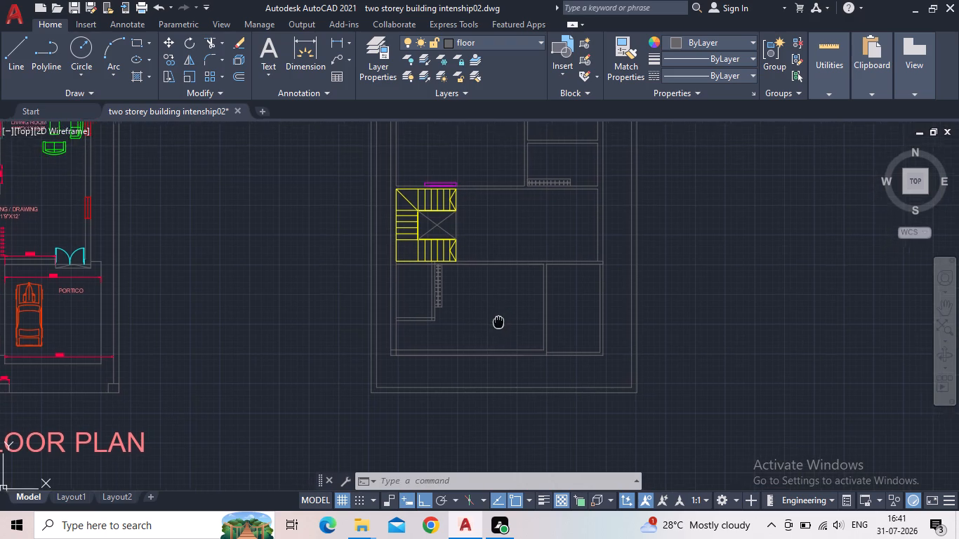
pyautogui.moveTo(494, 326); pyautogui.dragTo(465, 331, button='middle')
pyautogui.middleClick(469, 315)
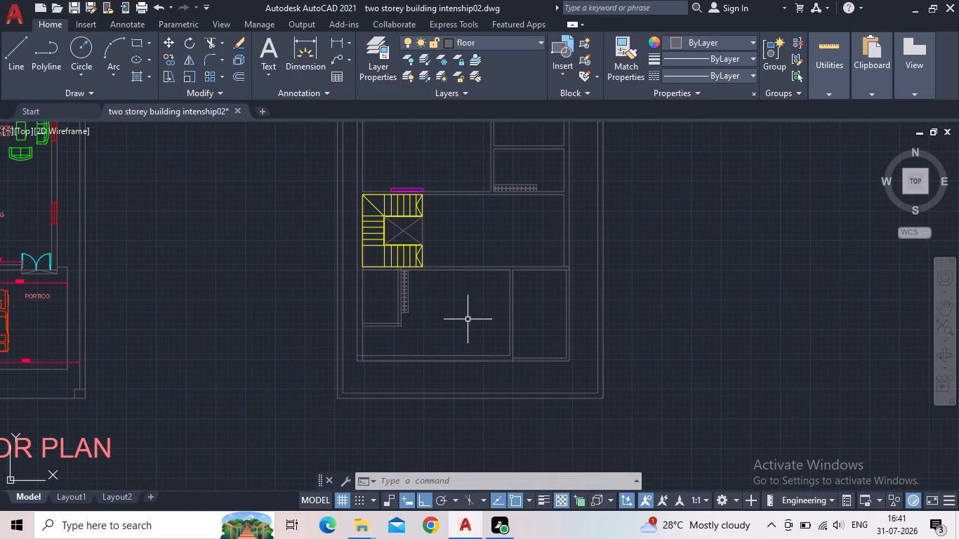
pyautogui.scroll(1, 468, 324)
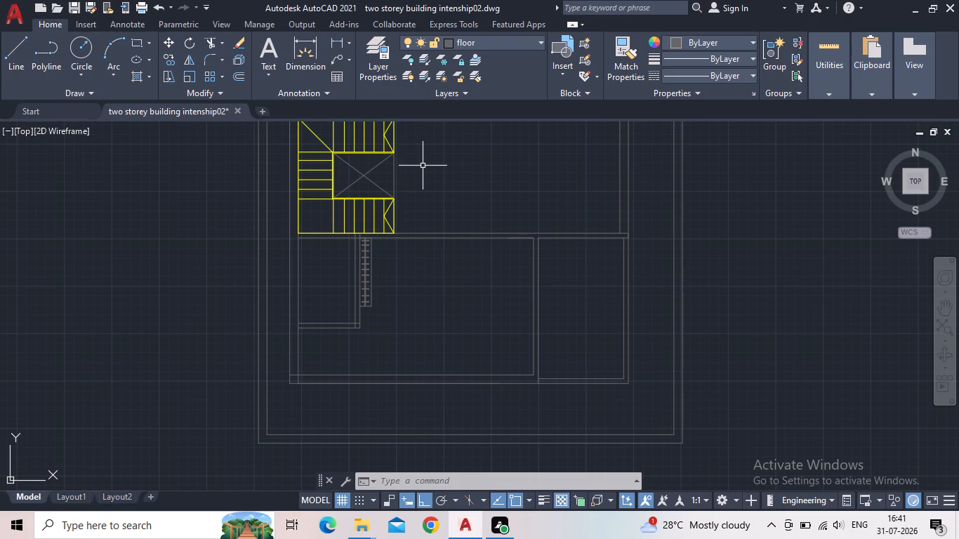
pyautogui.scroll(-2, 451, 217)
pyautogui.moveTo(448, 290); pyautogui.dragTo(434, 299, button='middle')
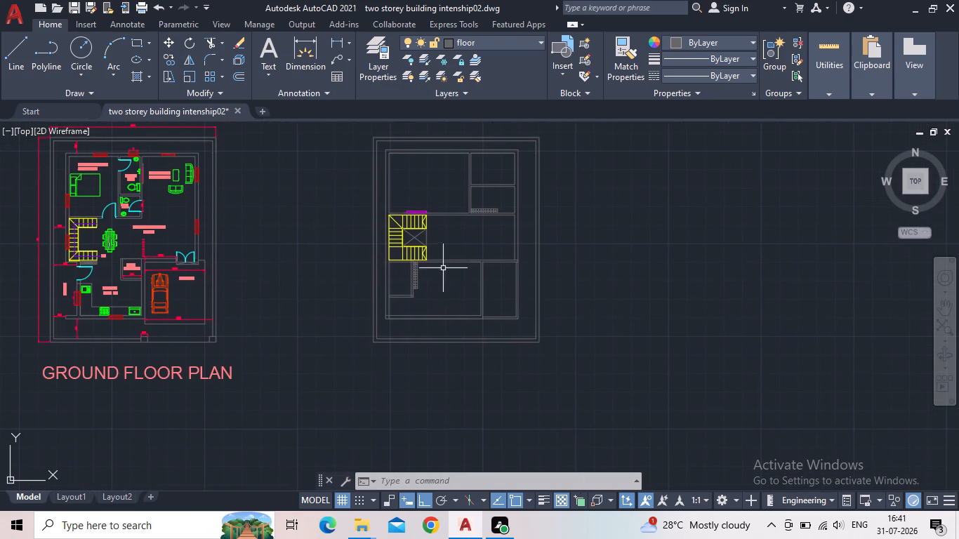
pyautogui.scroll(1, 441, 270)
pyautogui.moveTo(395, 258); pyautogui.dragTo(231, 322, button='middle')
pyautogui.scroll(1, 391, 267)
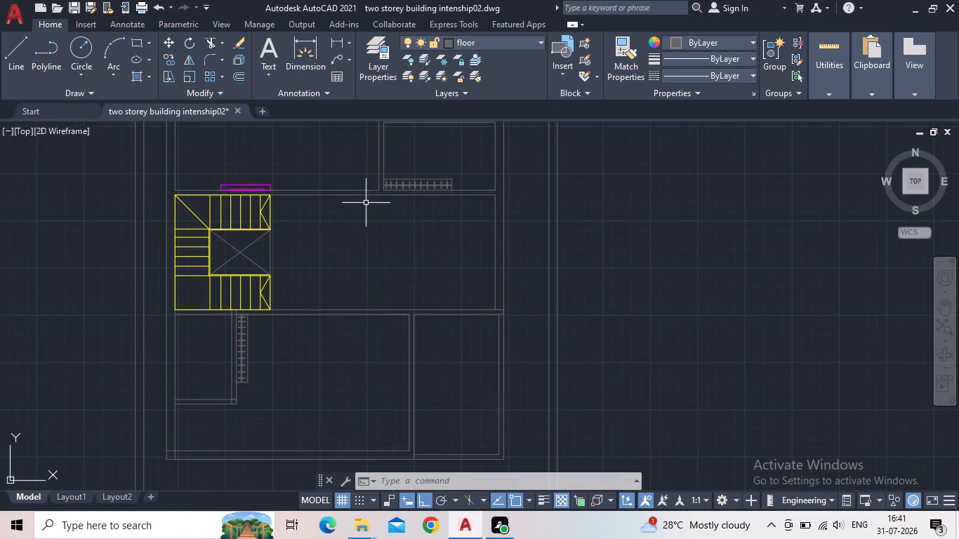
pyautogui.moveTo(369, 233); pyautogui.dragTo(363, 368, button='middle')
pyautogui.scroll(-1, 370, 384)
pyautogui.moveTo(407, 372); pyautogui.dragTo(416, 319, button='middle')
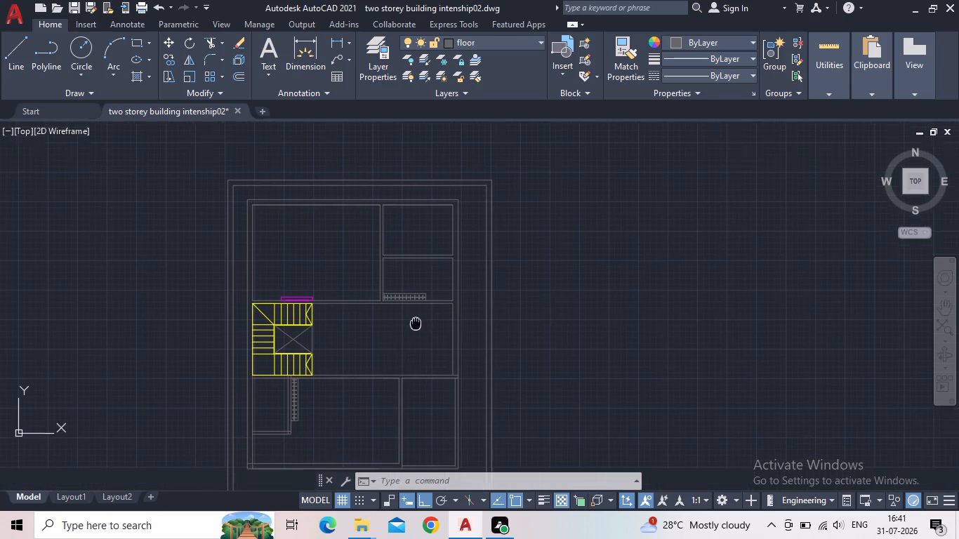
pyautogui.moveTo(416, 319); pyautogui.dragTo(416, 318, button='middle')
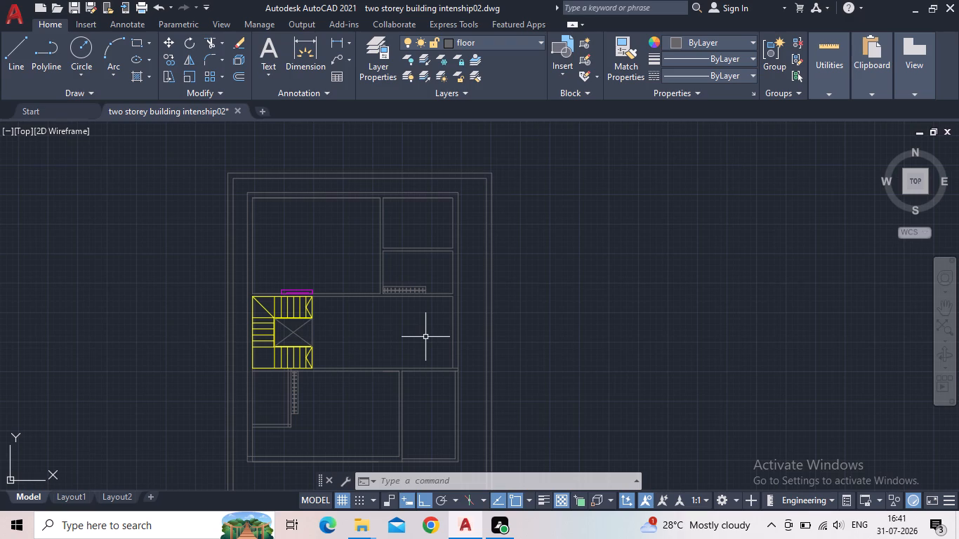
pyautogui.moveTo(517, 321); pyautogui.dragTo(556, 206, button='middle')
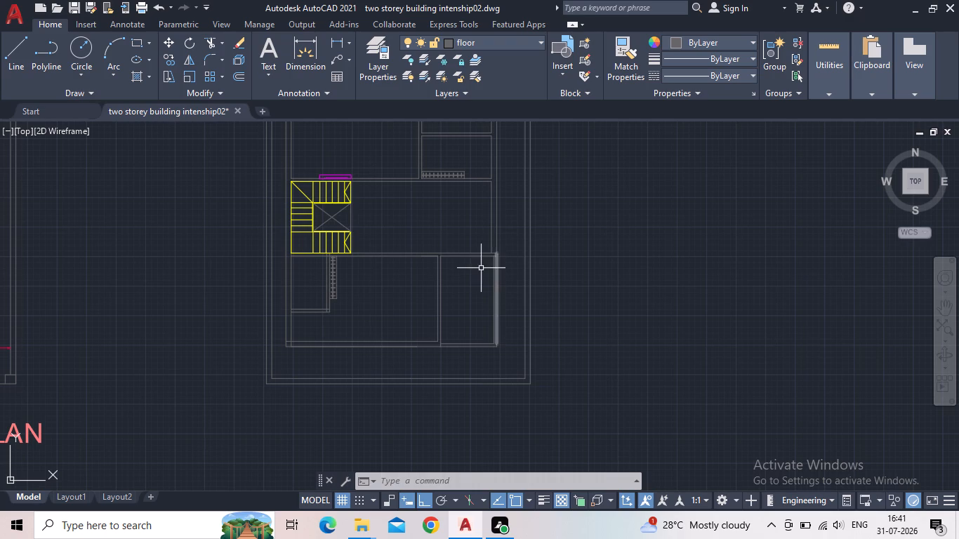
# Make the furniture layer current, keeping its colour green.
pyautogui.click(355, 53)
pyautogui.click(370, 55)
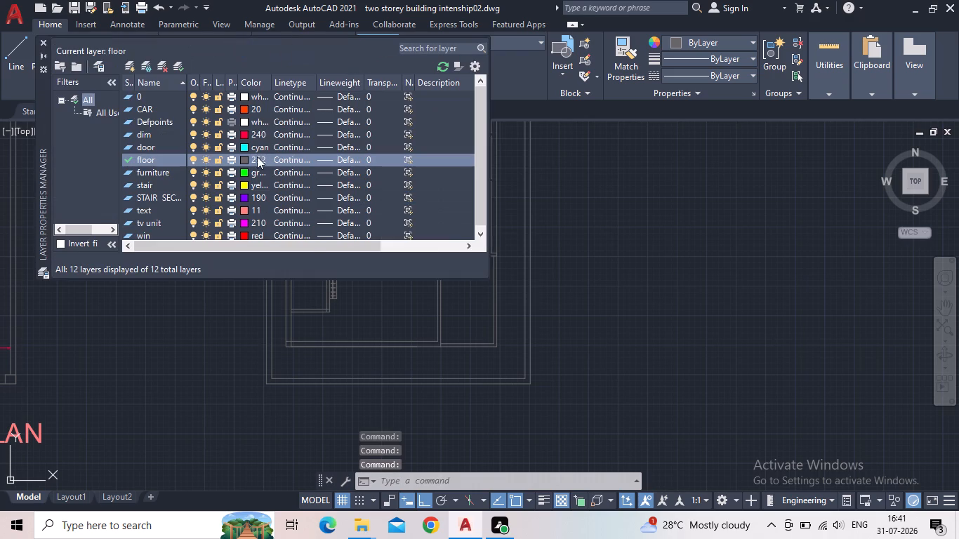
pyautogui.click(245, 175)
pyautogui.click(245, 175)
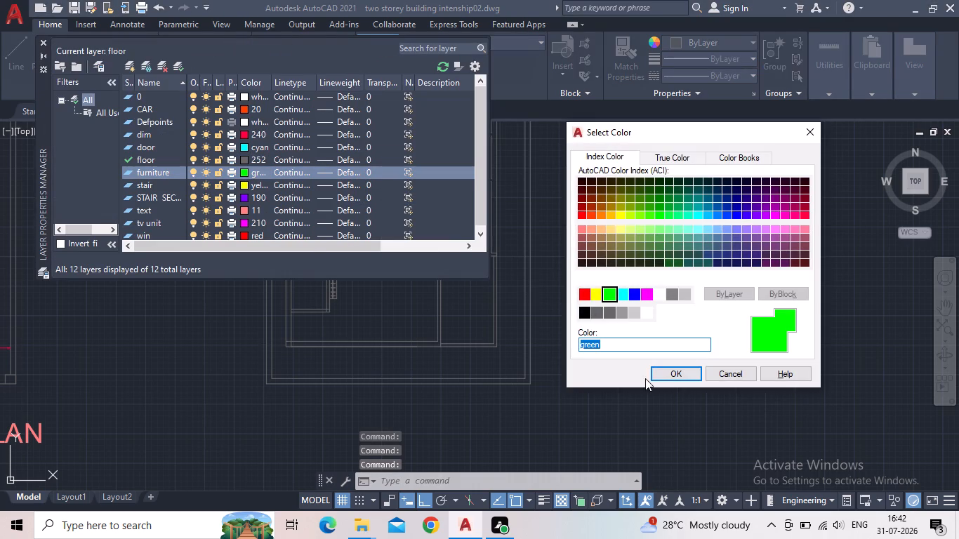
pyautogui.click(665, 373)
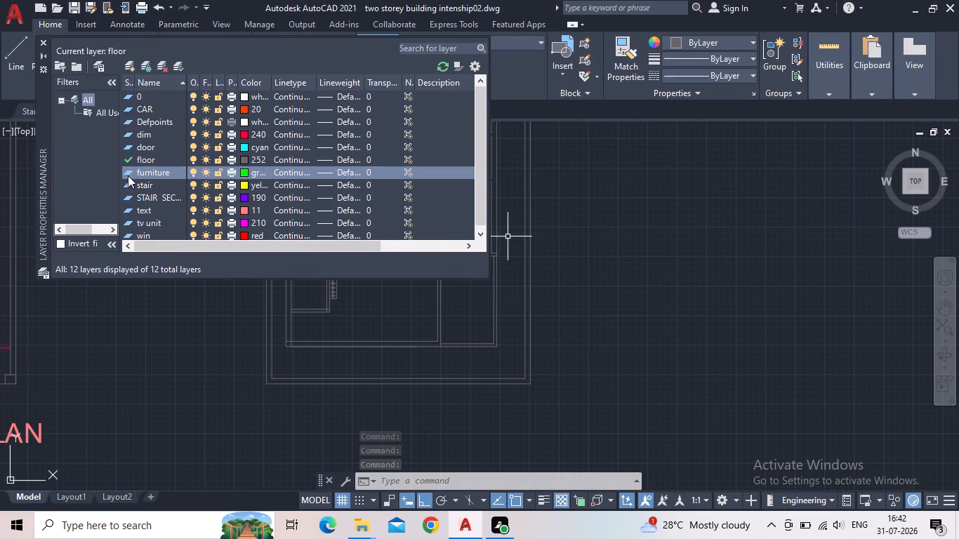
pyautogui.click(129, 174)
pyautogui.click(129, 174)
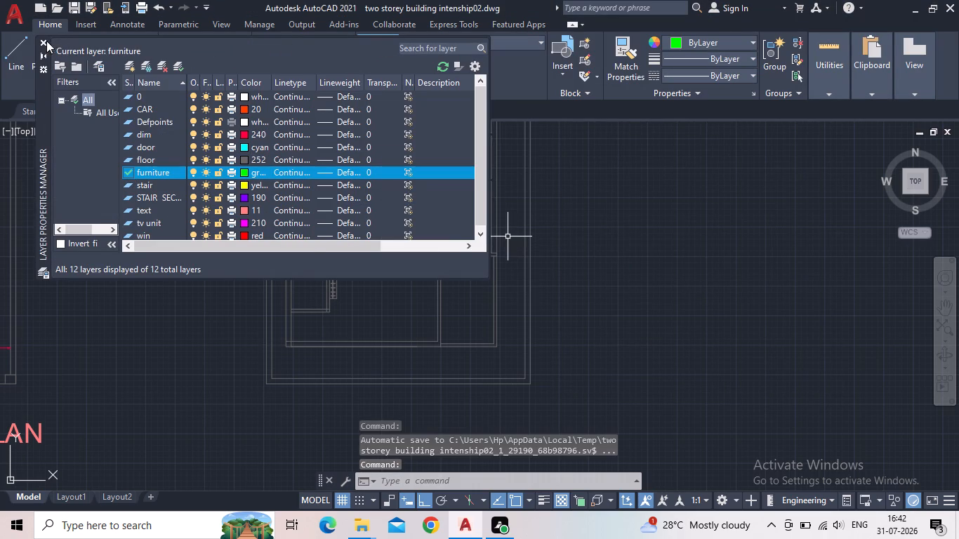
pyautogui.click(43, 41)
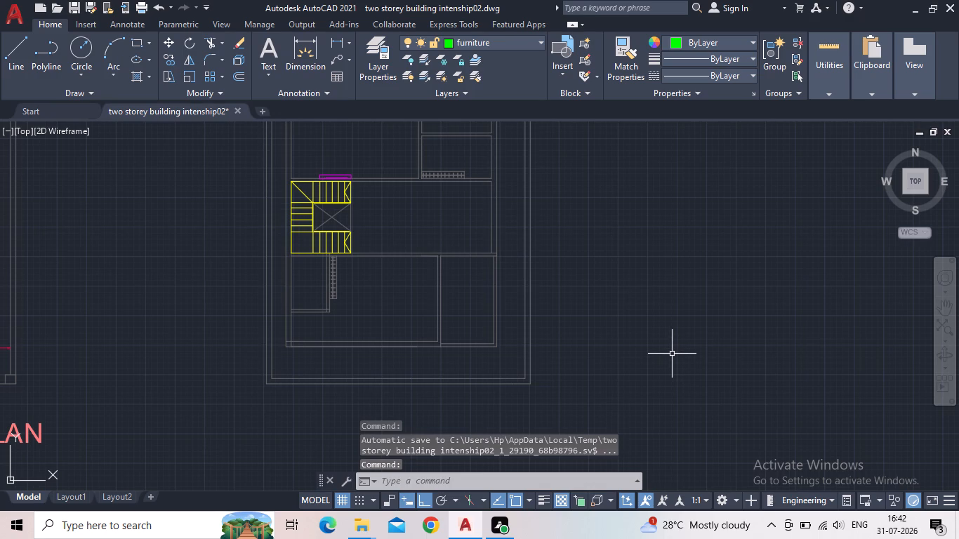
# Insert the Toilet - top block from DesignCenter's House Designer.dwg sample in the empty space beside the upper floor plan.
pyautogui.write('dc')
pyautogui.press('Return')
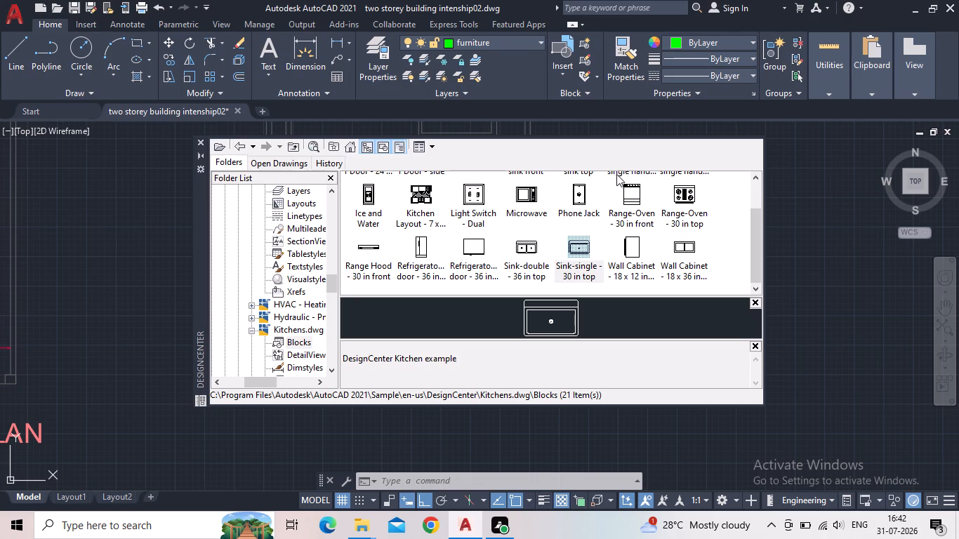
pyautogui.scroll(1, 565, 197)
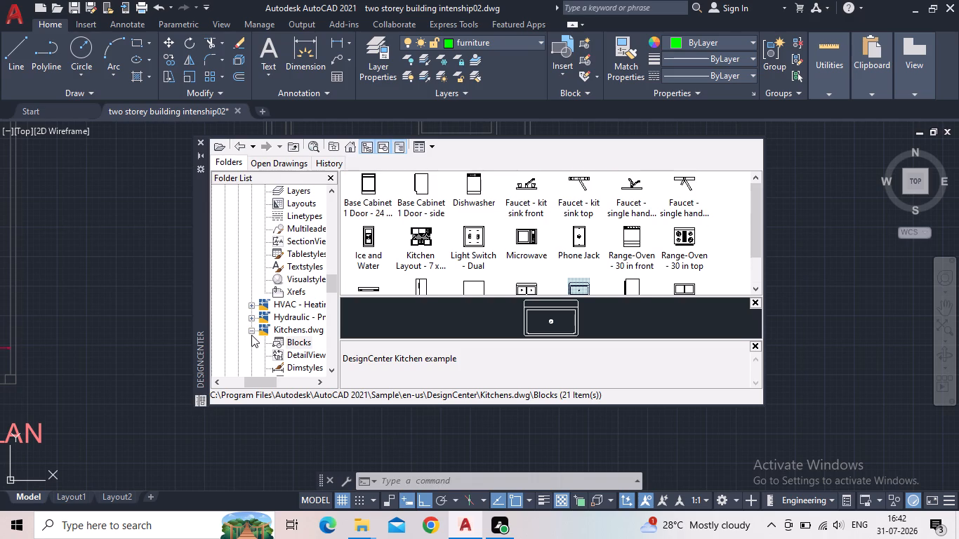
pyautogui.moveTo(330, 286); pyautogui.dragTo(331, 273)
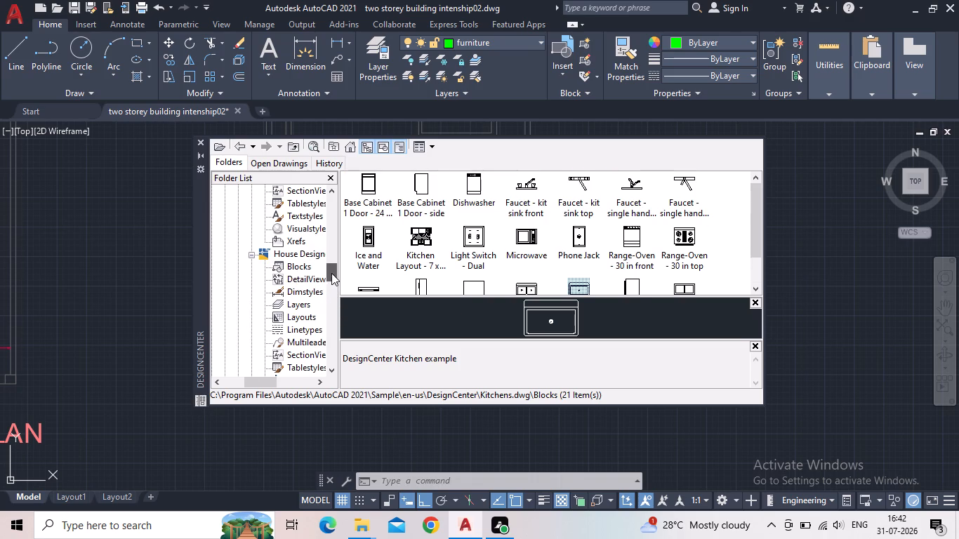
pyautogui.moveTo(331, 273); pyautogui.dragTo(333, 275)
pyautogui.doubleClick(296, 265)
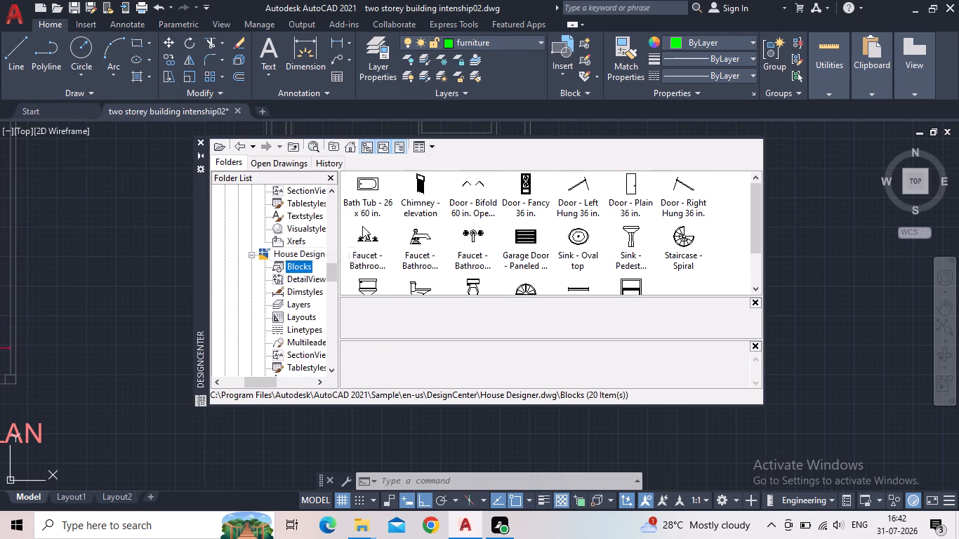
pyautogui.scroll(-1, 395, 237)
pyautogui.moveTo(476, 237); pyautogui.dragTo(701, 285)
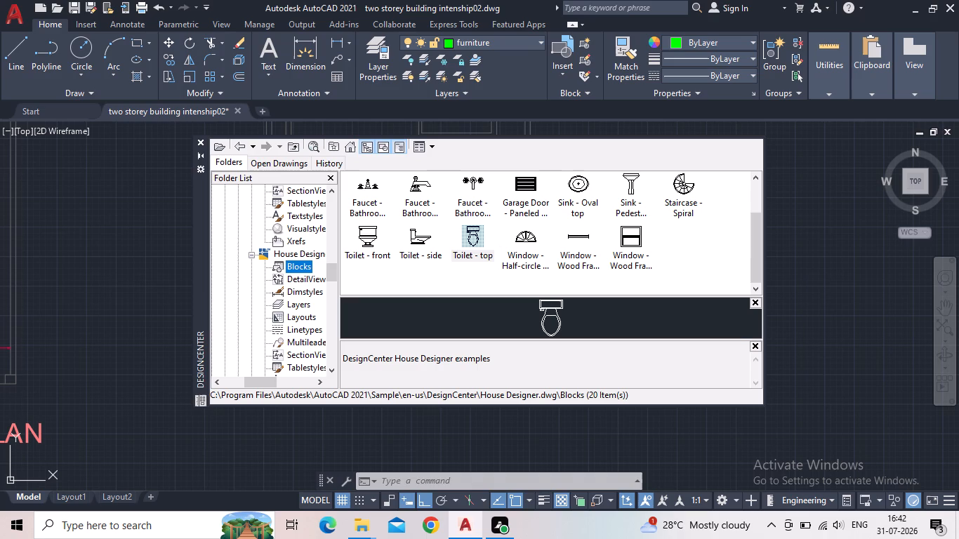
pyautogui.moveTo(701, 285); pyautogui.dragTo(846, 291)
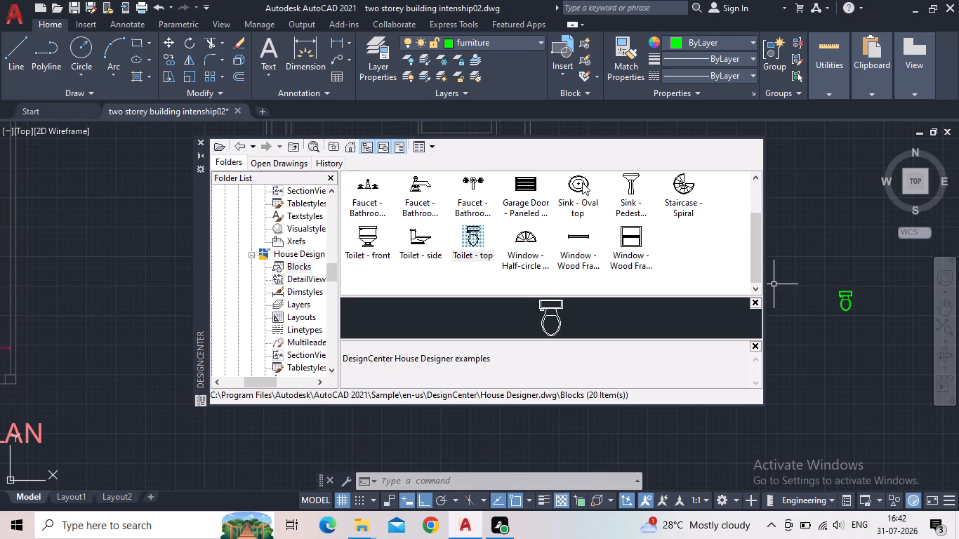
# Insert the Sink - Oval top and Sink - Pedestal elevation blocks near the top-view toilet, outside the upper floor plan.
pyautogui.moveTo(582, 182); pyautogui.dragTo(867, 354)
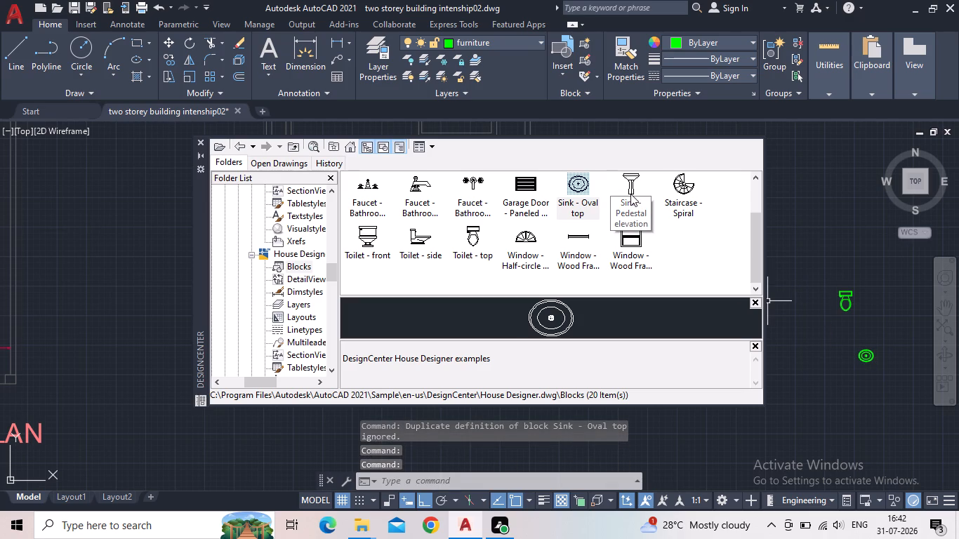
pyautogui.moveTo(626, 188); pyautogui.dragTo(829, 257)
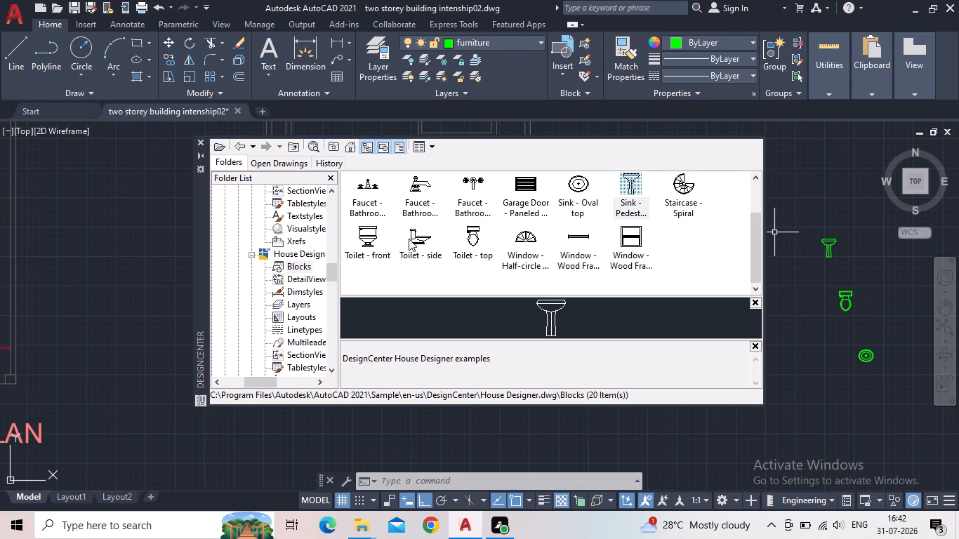
# Insert the Toilet - front and Toilet - side blocks below the oval sink, outside the upper floor plan.
pyautogui.moveTo(365, 239); pyautogui.dragTo(855, 442)
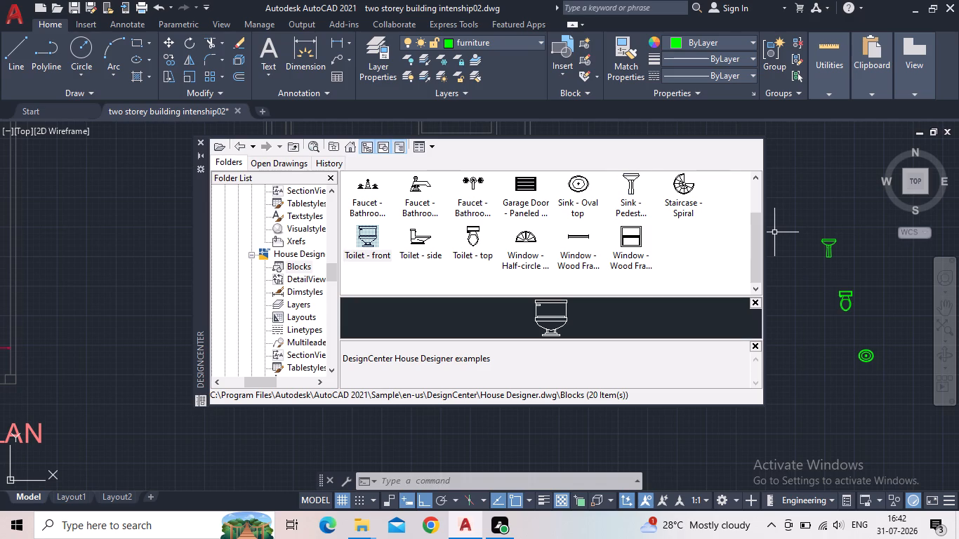
pyautogui.moveTo(855, 442); pyautogui.dragTo(884, 418)
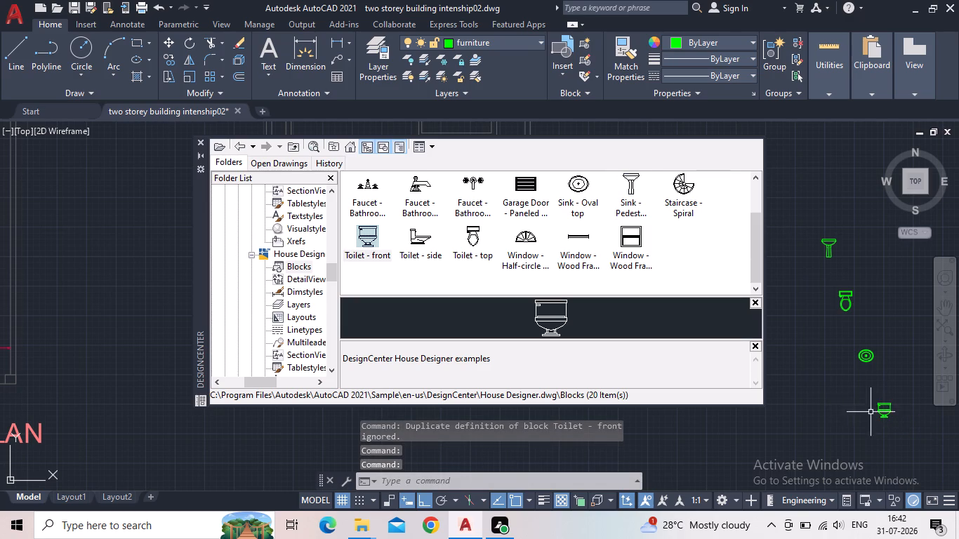
pyautogui.scroll(2, 875, 413)
pyautogui.scroll(-2, 383, 258)
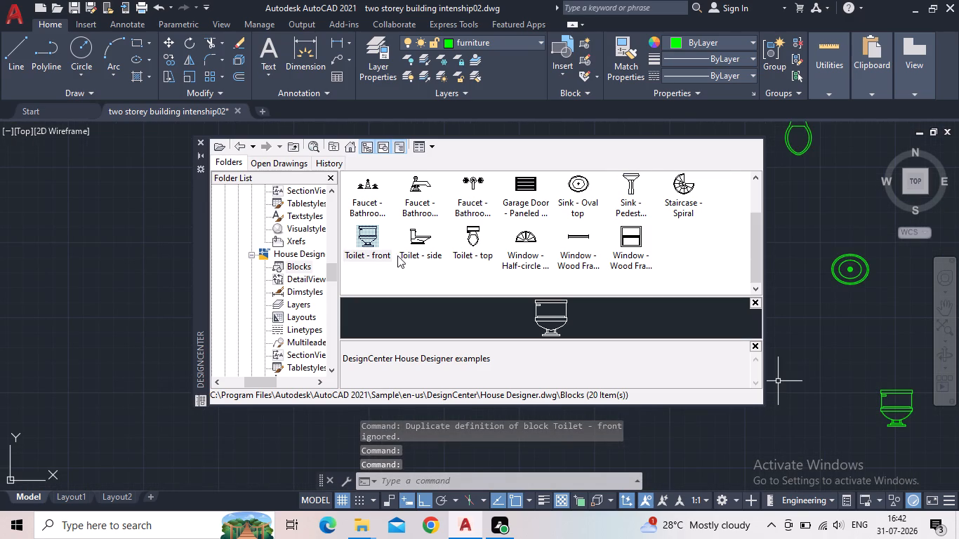
pyautogui.moveTo(418, 240); pyautogui.dragTo(841, 374)
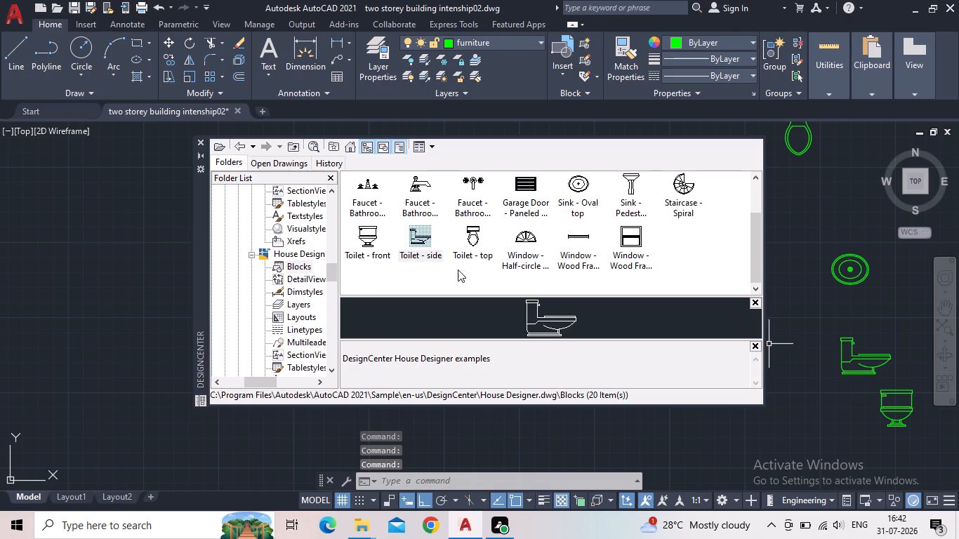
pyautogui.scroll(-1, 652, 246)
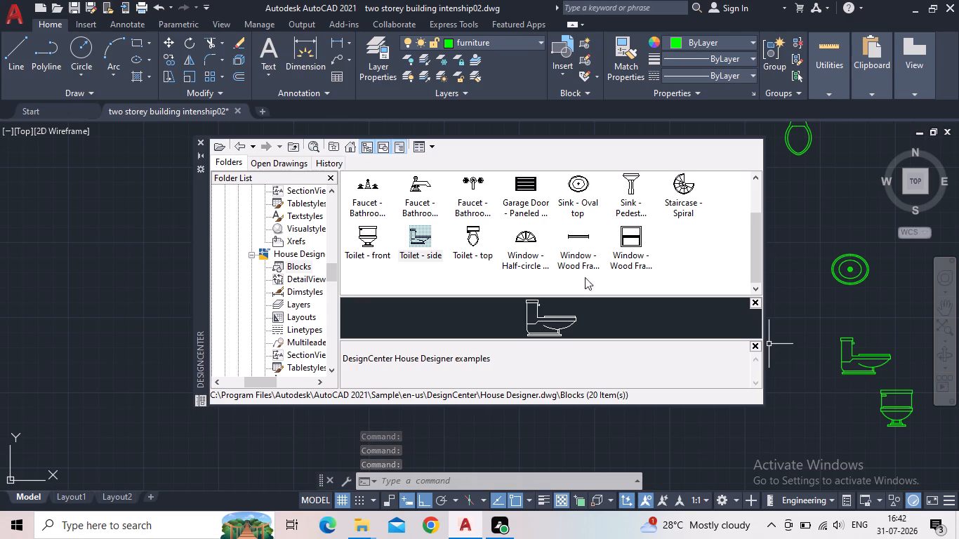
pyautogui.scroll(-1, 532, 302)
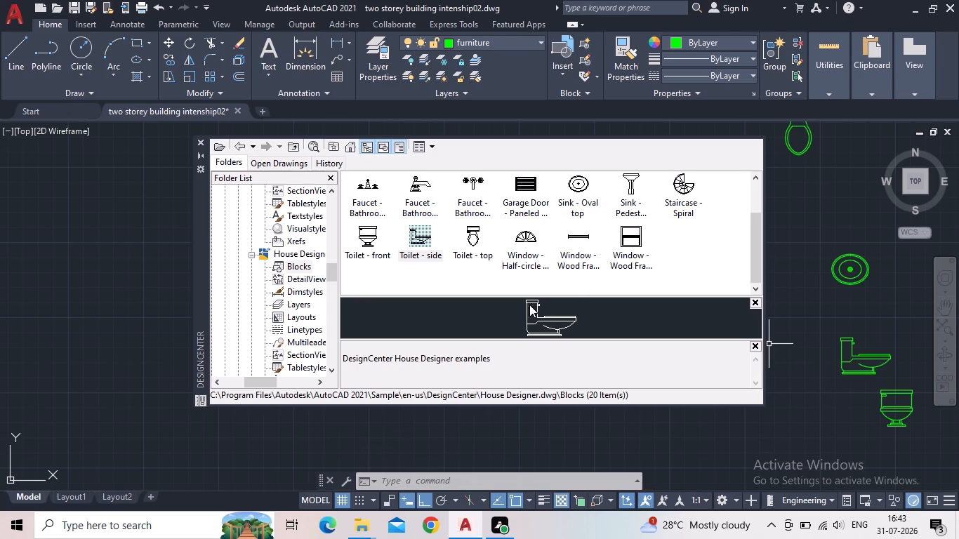
# Insert the Bed - Queen and Dining Set - 36 x 72 in. blocks from DesignCenter's Home - Space Planner.dwg beside the upper floor plan.
pyautogui.click(251, 254)
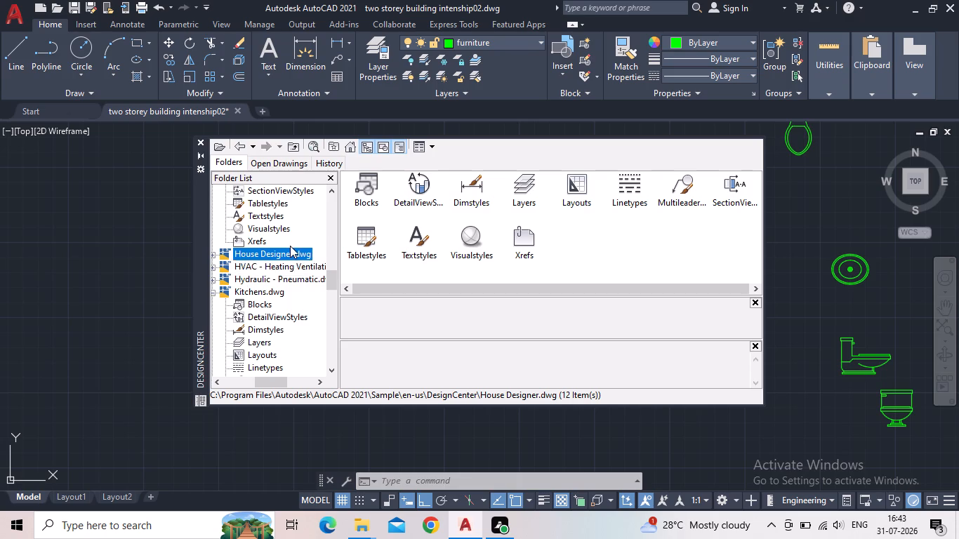
pyautogui.scroll(3, 290, 246)
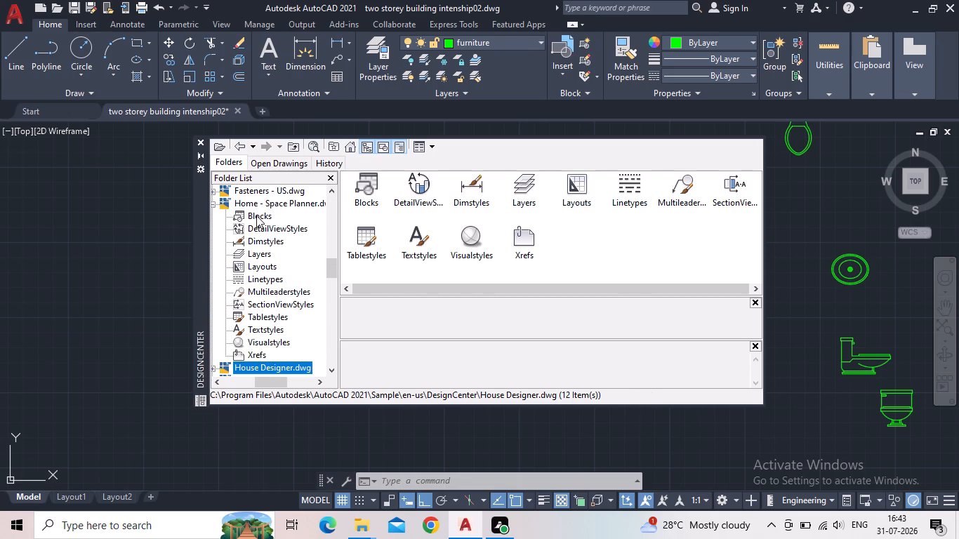
pyautogui.click(256, 215)
pyautogui.moveTo(368, 193); pyautogui.dragTo(95, 246)
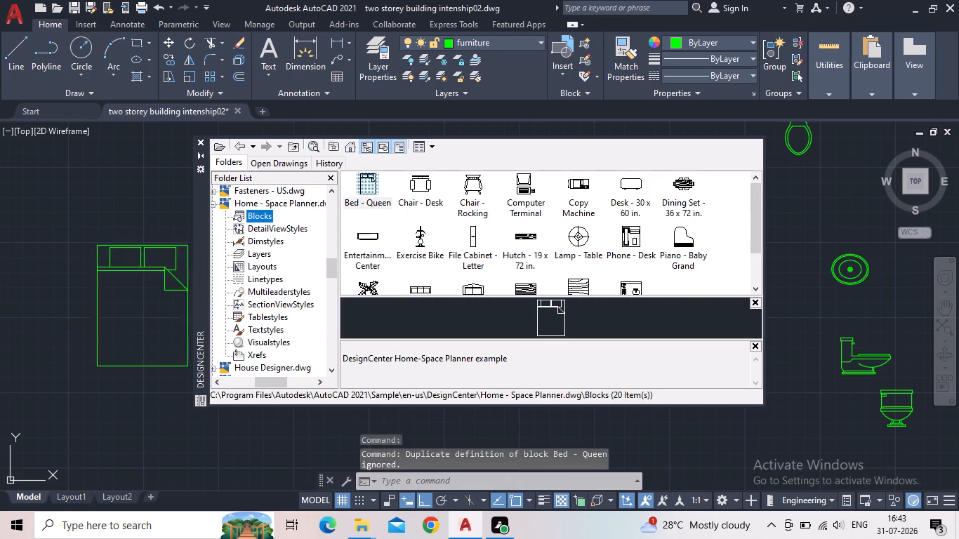
pyautogui.moveTo(95, 246); pyautogui.dragTo(58, 246)
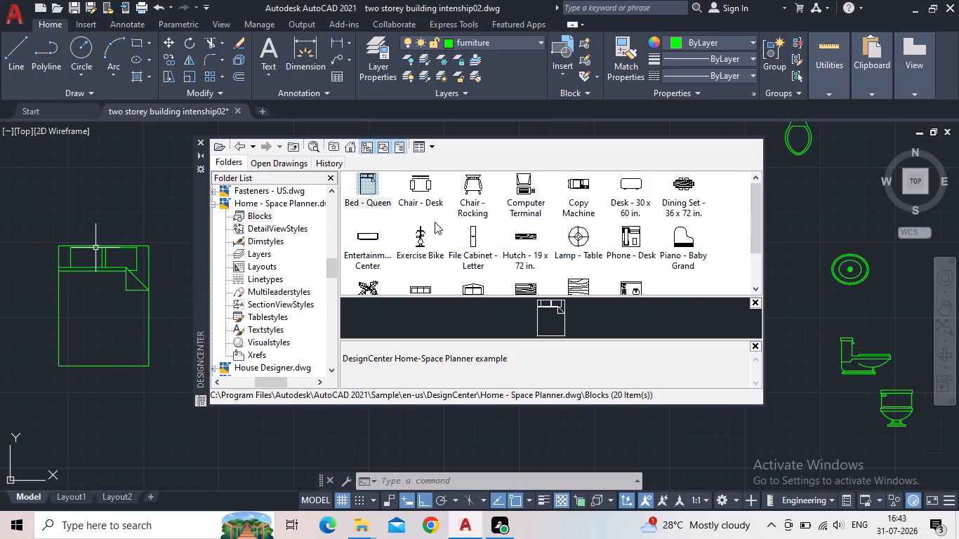
pyautogui.scroll(-1, 484, 229)
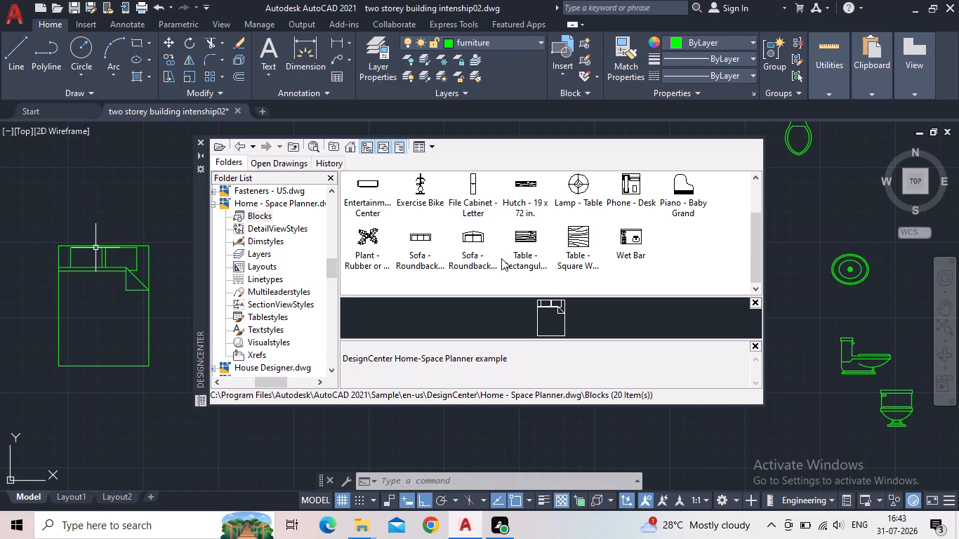
pyautogui.scroll(1, 581, 248)
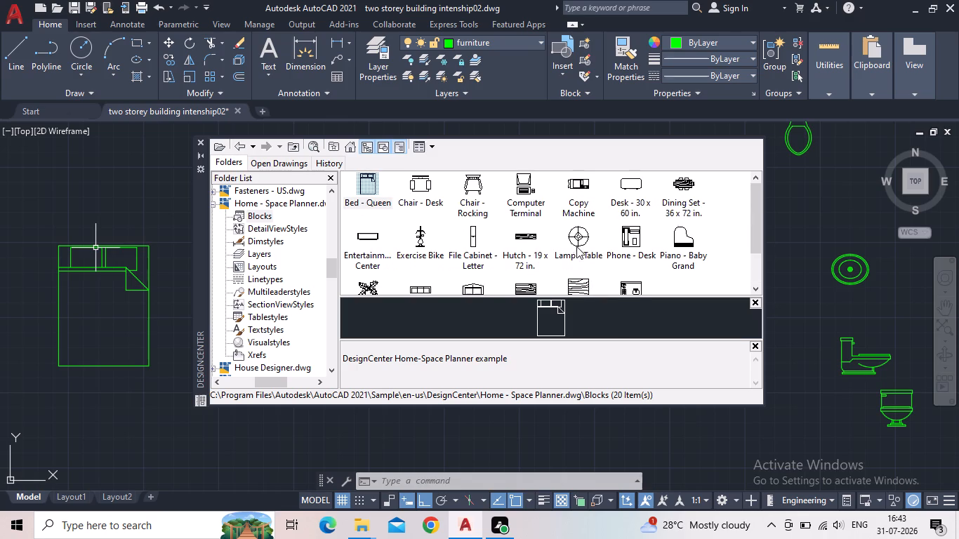
pyautogui.moveTo(682, 187); pyautogui.dragTo(107, 434)
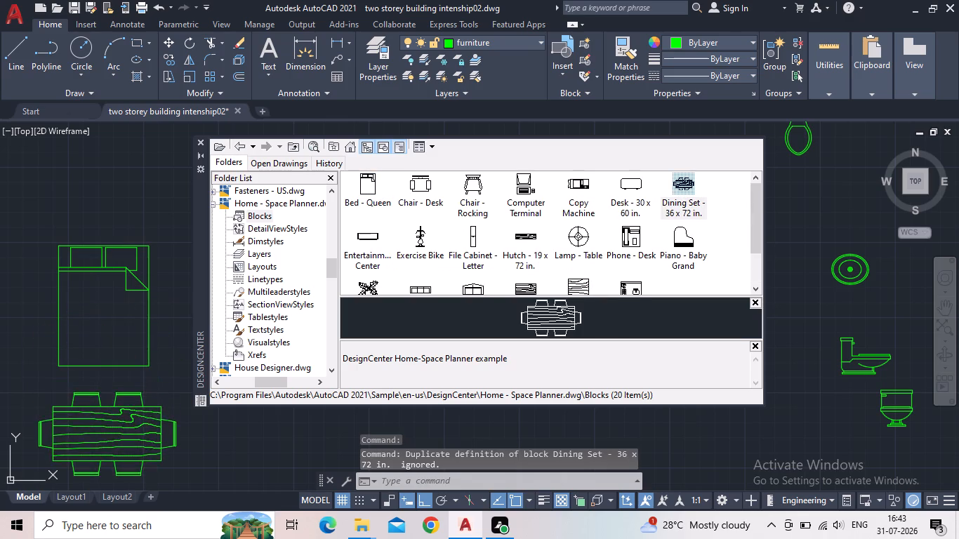
pyautogui.moveTo(107, 434); pyautogui.dragTo(107, 433)
# Insert the Piano - Baby Grand block above the queen bed, outside the upper floor plan.
pyautogui.scroll(-1, 176, 421)
pyautogui.moveTo(176, 418); pyautogui.dragTo(171, 338, button='middle')
pyautogui.scroll(-1, 170, 337)
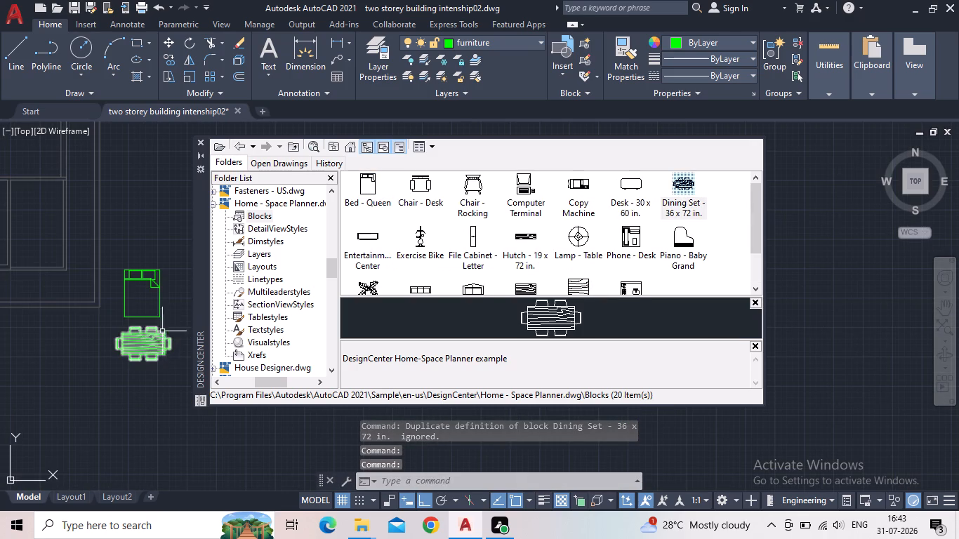
pyautogui.moveTo(171, 314); pyautogui.dragTo(108, 359, button='middle')
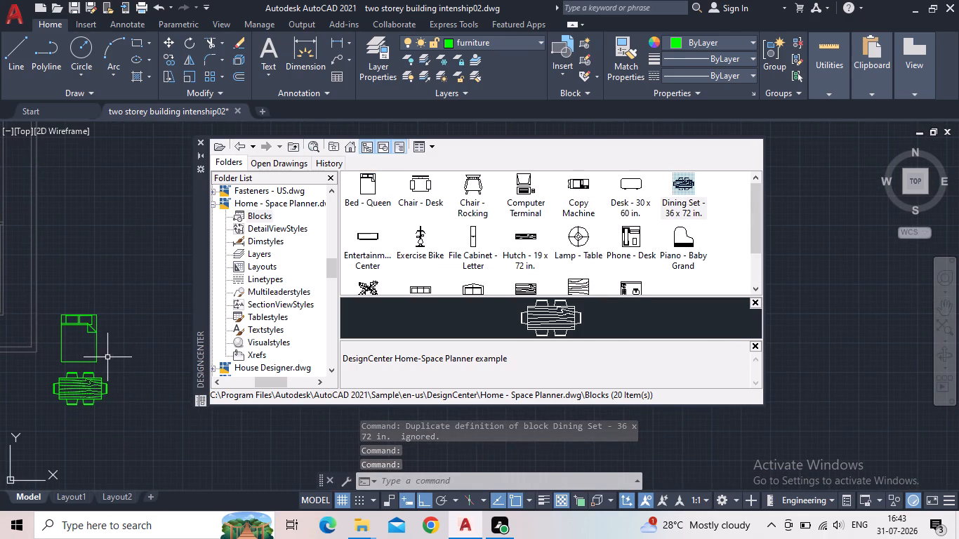
pyautogui.scroll(-1, 611, 253)
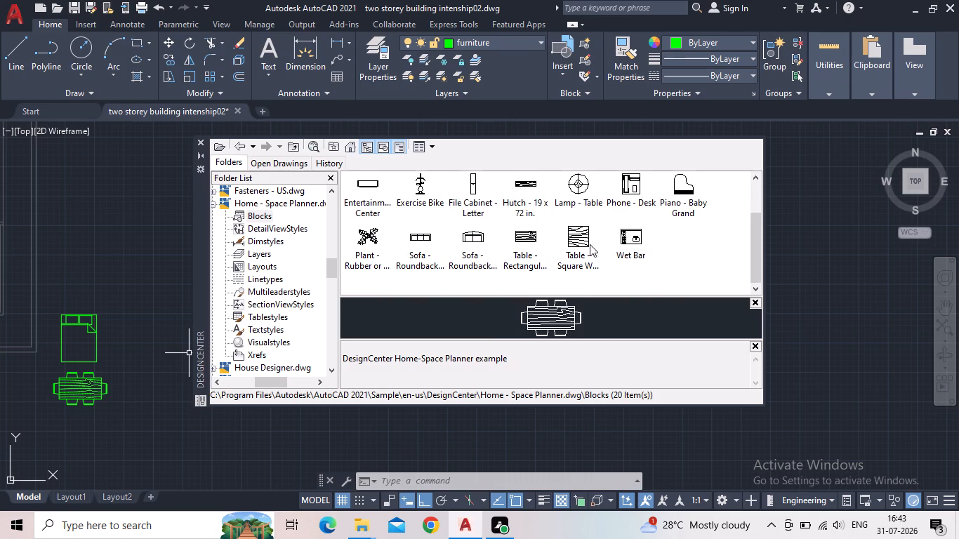
pyautogui.scroll(1, 573, 244)
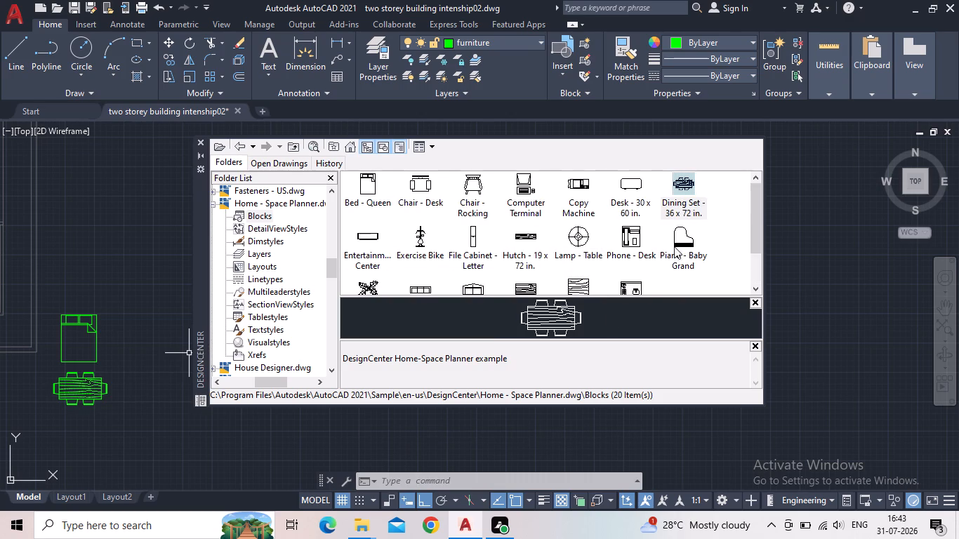
pyautogui.moveTo(683, 246); pyautogui.dragTo(113, 258)
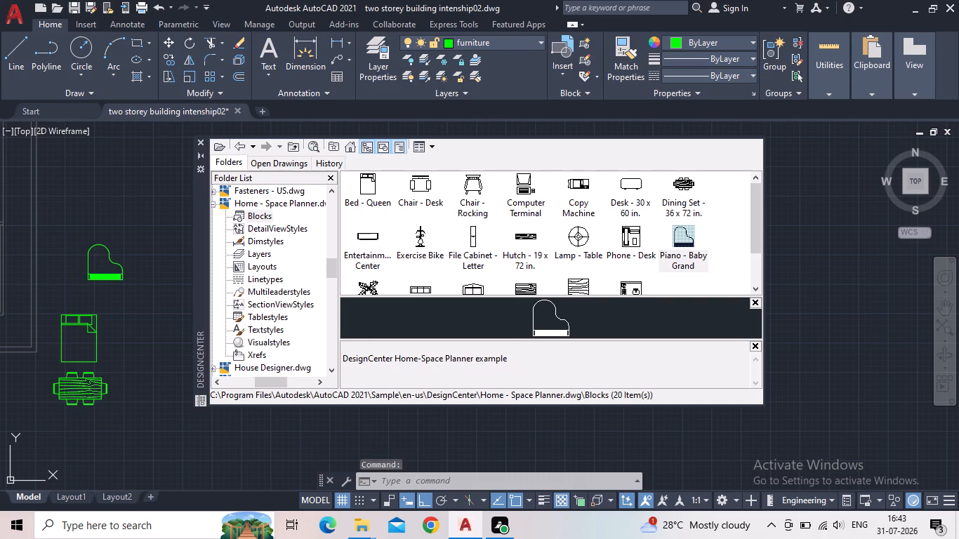
pyautogui.moveTo(113, 258); pyautogui.dragTo(115, 258)
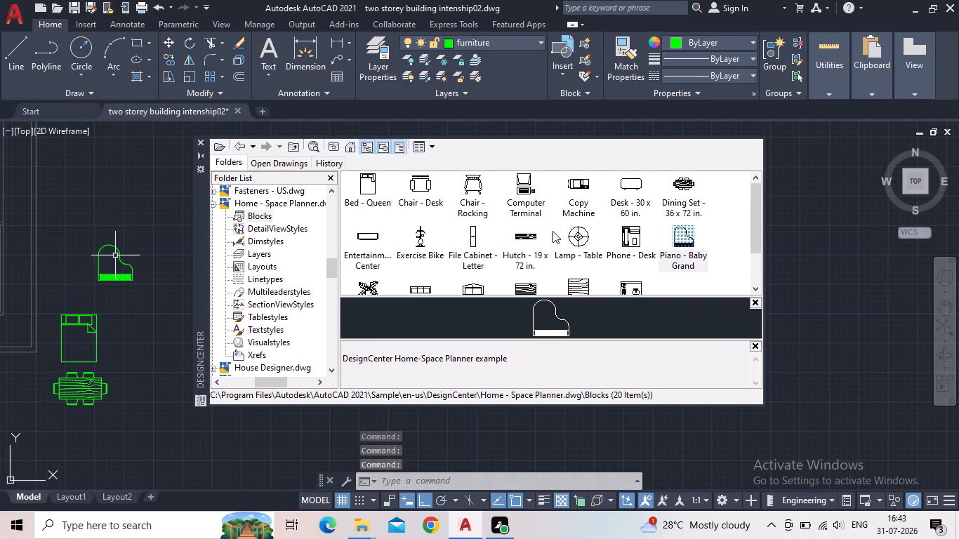
# Insert the Lamp - Table block beside the queen bed and the Plant - Rubber or Philodendron block above the piano.
pyautogui.scroll(-1, 553, 237)
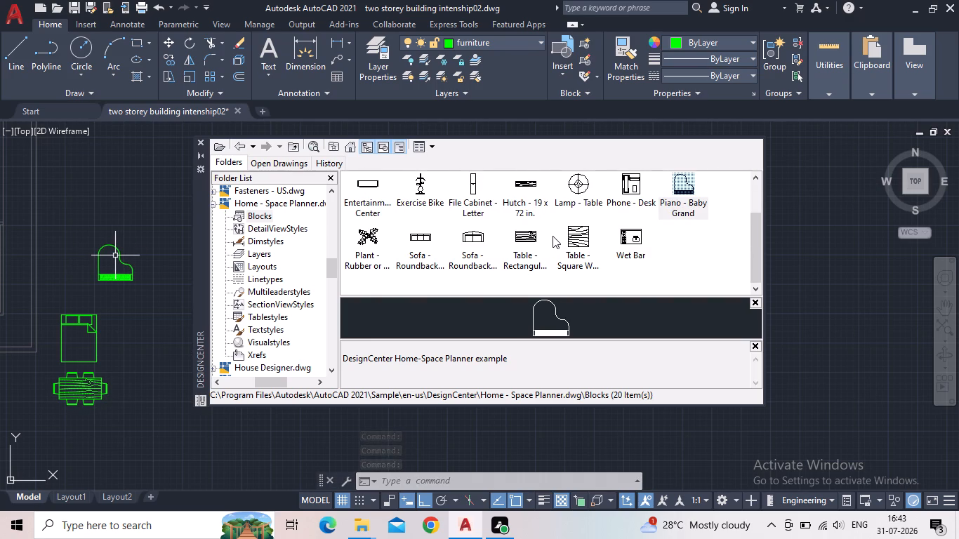
pyautogui.moveTo(581, 190); pyautogui.dragTo(143, 354)
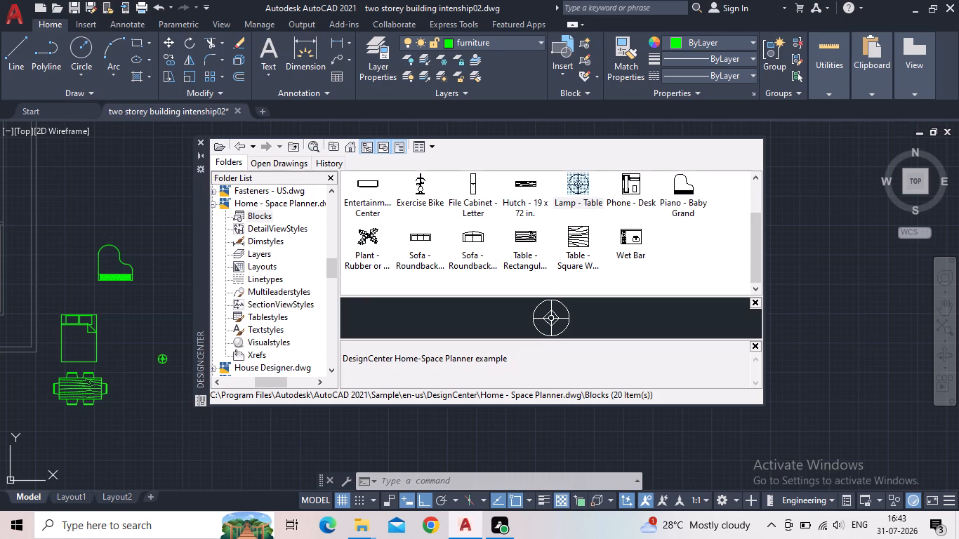
pyautogui.moveTo(143, 354); pyautogui.dragTo(134, 343)
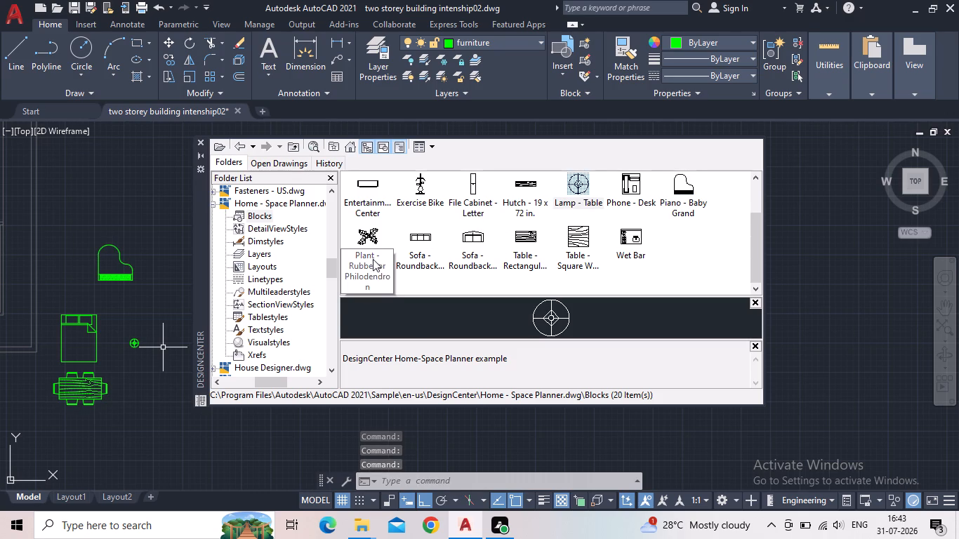
pyautogui.moveTo(373, 235); pyautogui.dragTo(148, 209)
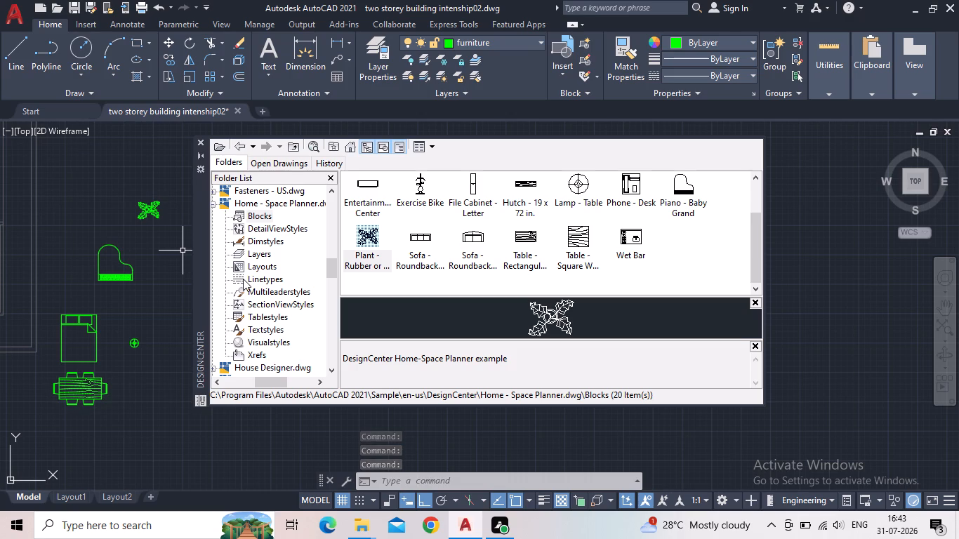
# Insert the Chair - Rocking block in the empty space far from the plans, with the Sofa - Roundback Loveseat 5 ft. block below it.
pyautogui.scroll(2, 458, 226)
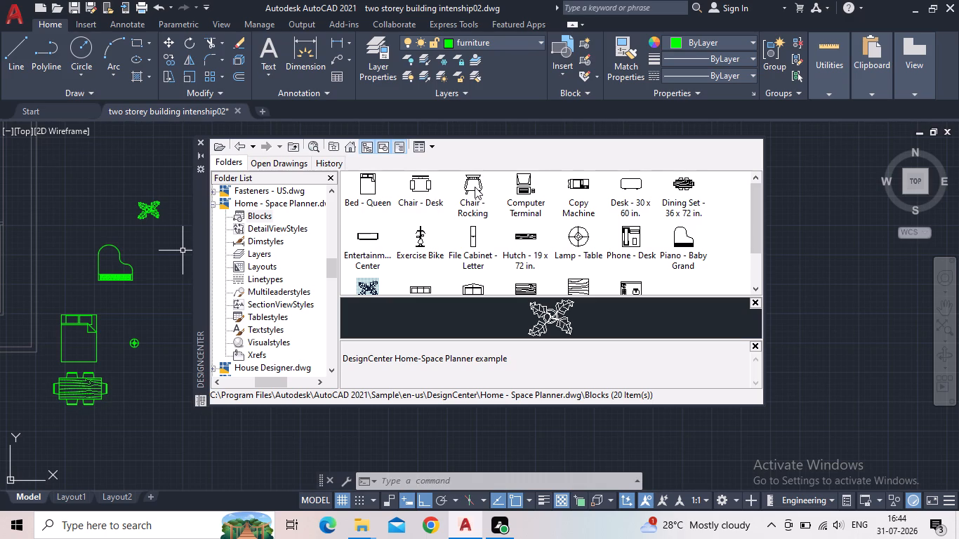
pyautogui.moveTo(474, 187); pyautogui.dragTo(875, 270)
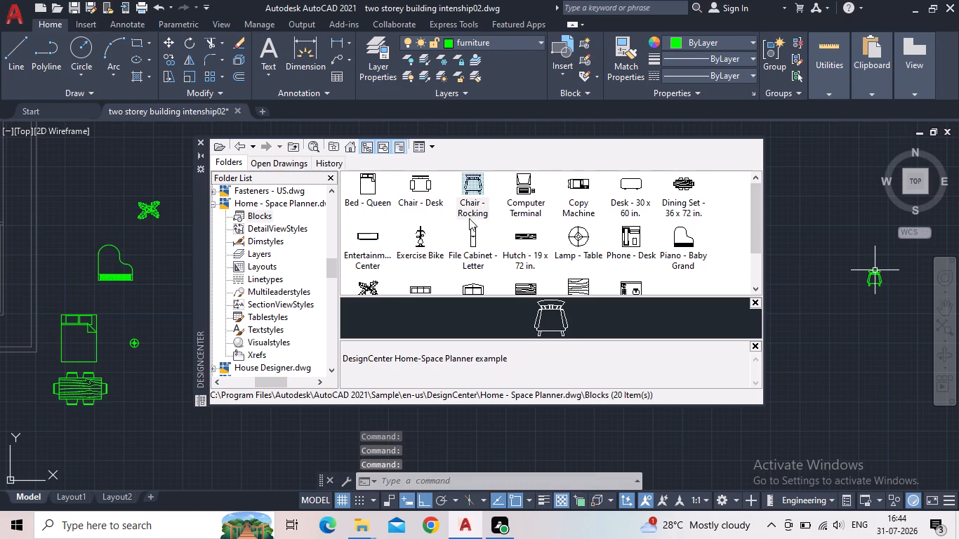
pyautogui.scroll(4, 873, 279)
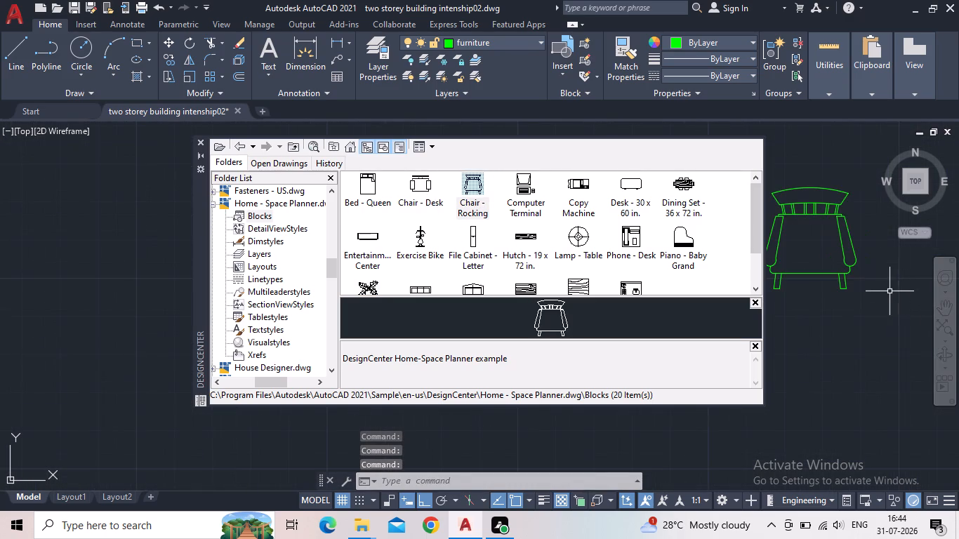
pyautogui.scroll(-1, 857, 292)
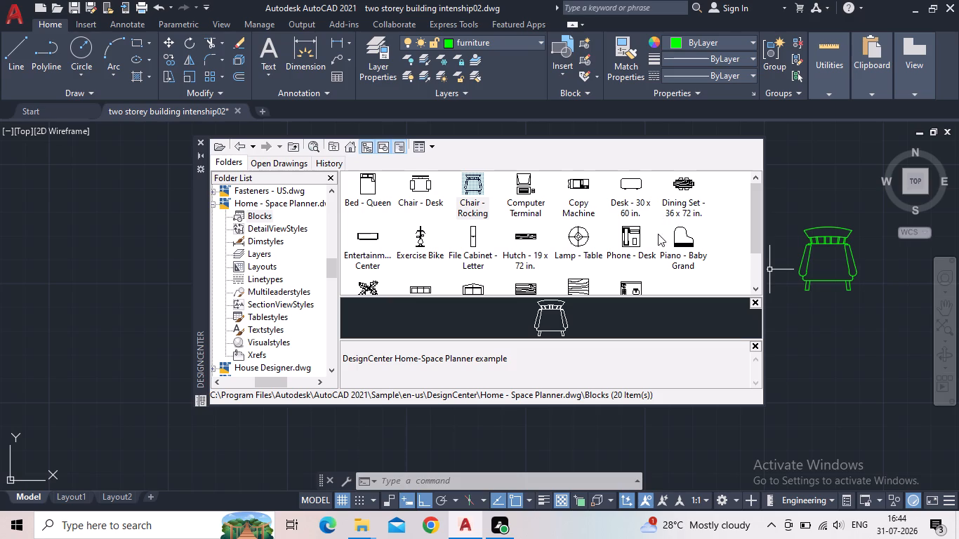
pyautogui.scroll(-1, 612, 217)
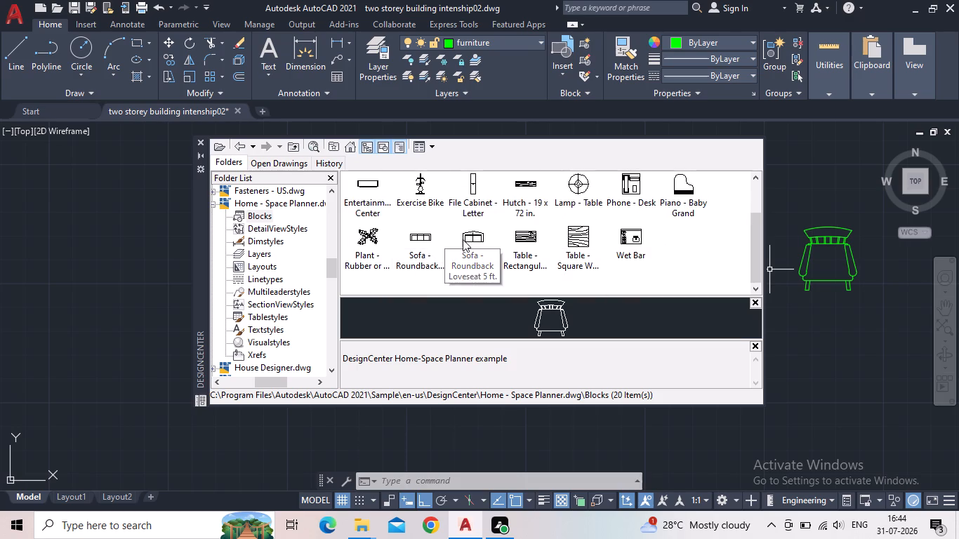
pyautogui.moveTo(463, 239); pyautogui.dragTo(863, 318)
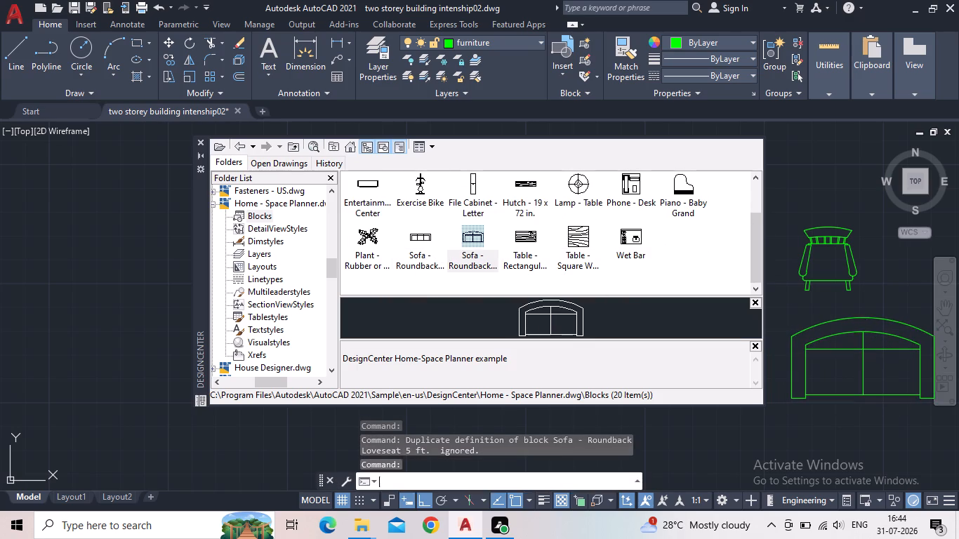
# Insert the Hutch - 19 x 72 in. block below the loveseat and the Wet Bar block beside the hutch, closing DesignCenter when done.
pyautogui.scroll(-1, 415, 246)
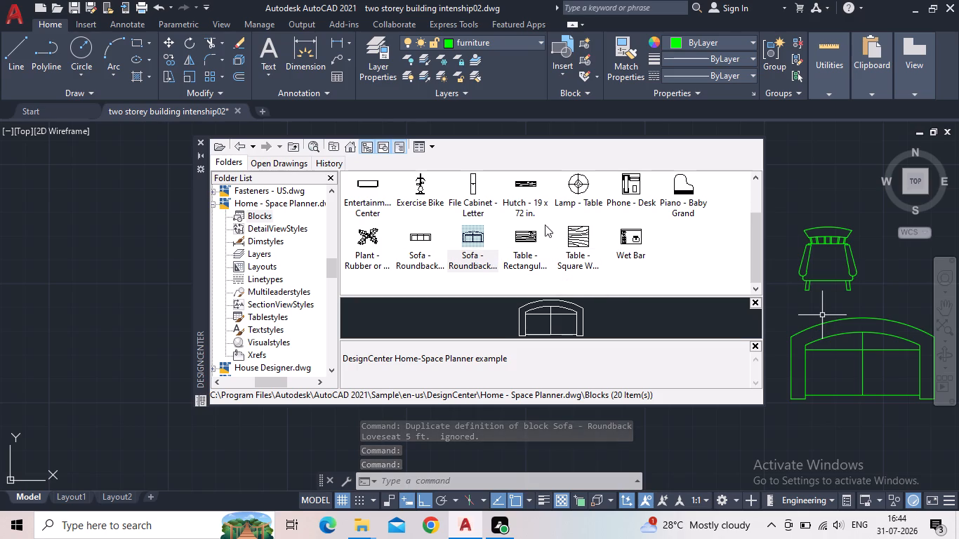
pyautogui.moveTo(522, 189); pyautogui.dragTo(765, 422)
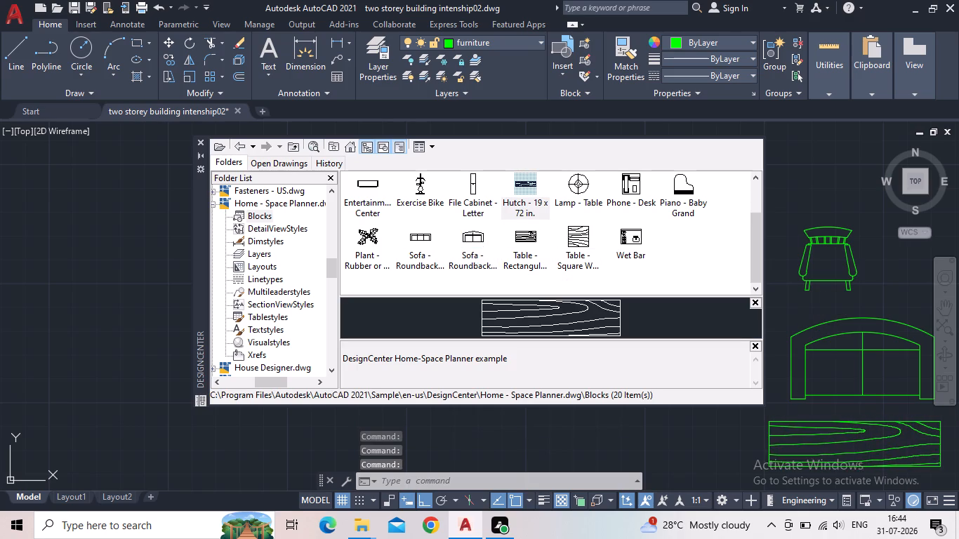
pyautogui.moveTo(765, 422); pyautogui.dragTo(764, 418)
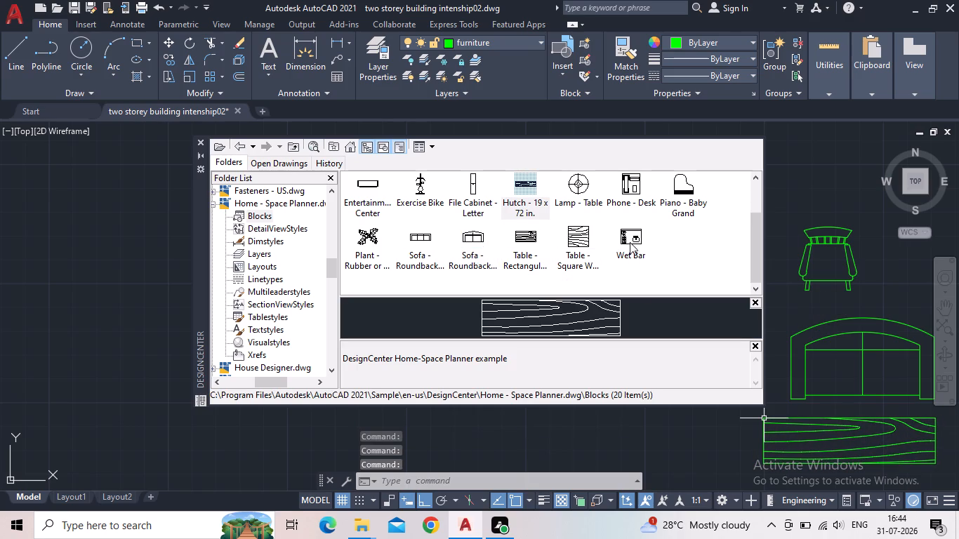
pyautogui.moveTo(623, 236); pyautogui.dragTo(651, 420)
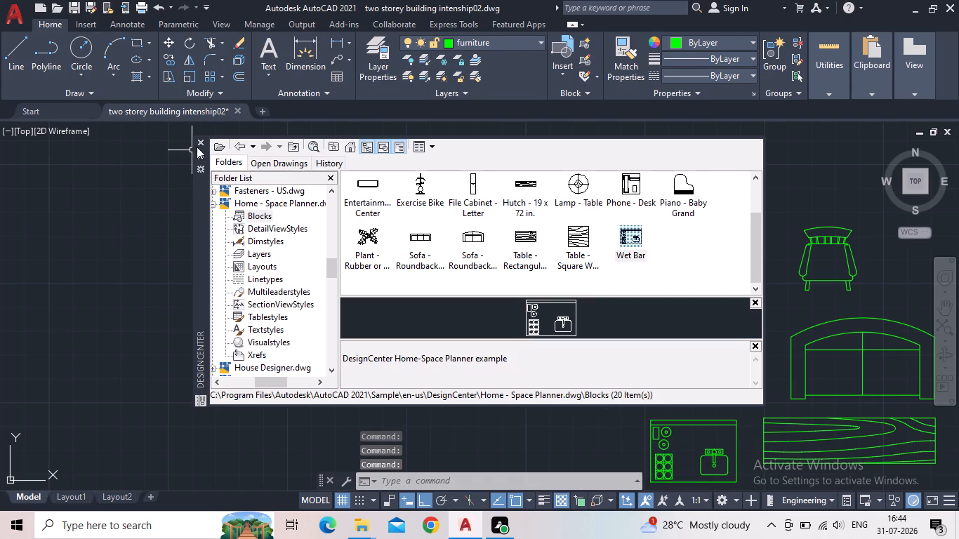
pyautogui.click(201, 142)
# Move the rocking chair, loveseat, hutch and wet bar together into the space between the queen bed and the bathroom fixture blocks.
pyautogui.scroll(-3, 448, 319)
pyautogui.scroll(-1, 536, 348)
pyautogui.moveTo(289, 361); pyautogui.dragTo(287, 361, button='middle')
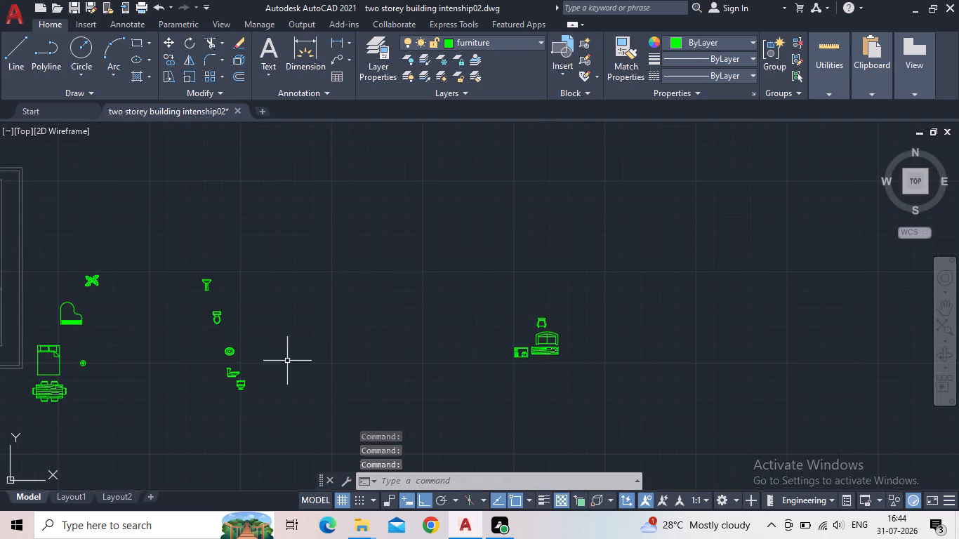
pyautogui.moveTo(287, 361); pyautogui.dragTo(608, 298, button='middle')
pyautogui.scroll(-1, 423, 347)
pyautogui.moveTo(751, 347); pyautogui.dragTo(725, 324)
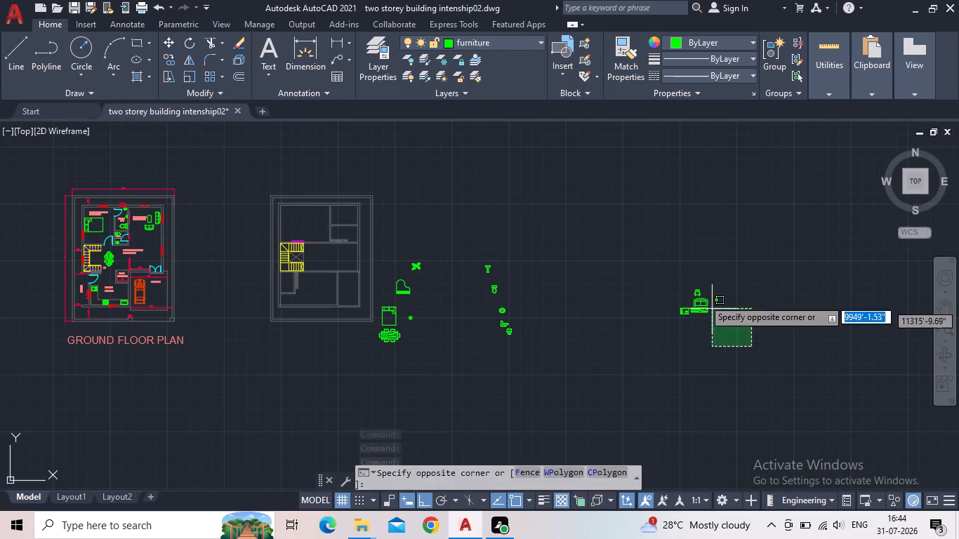
pyautogui.click(663, 272)
pyautogui.scroll(3, 694, 310)
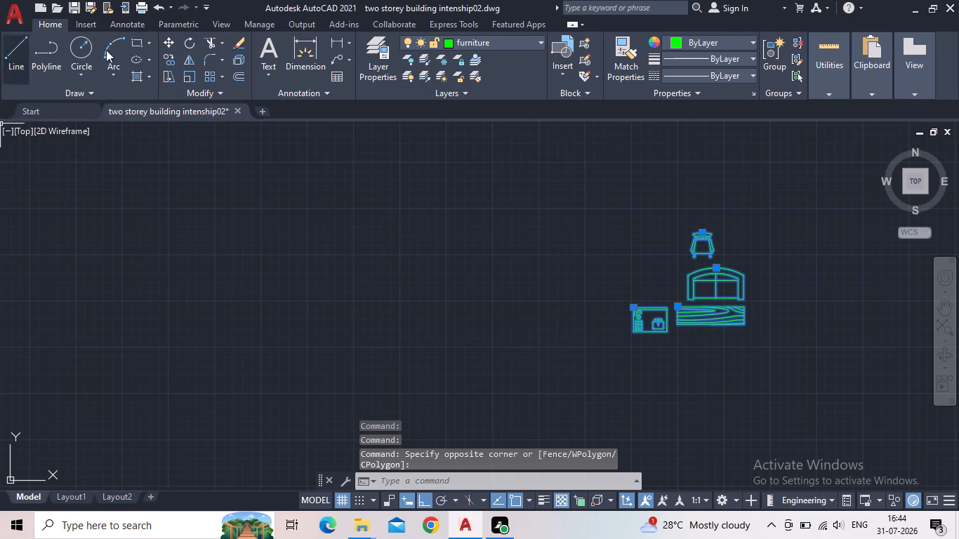
pyautogui.click(170, 46)
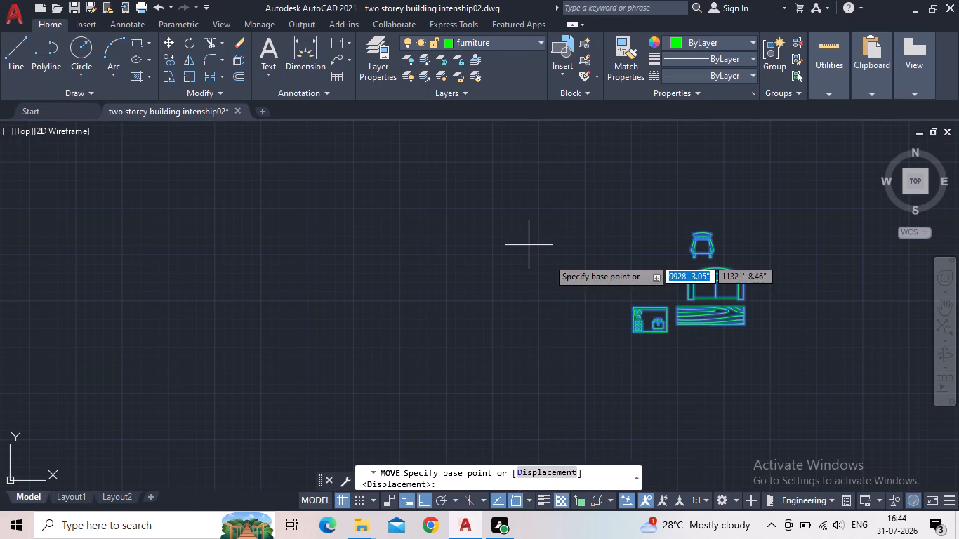
pyautogui.click(640, 313)
pyautogui.moveTo(279, 299); pyautogui.dragTo(576, 286, button='middle')
pyautogui.scroll(-2, 567, 287)
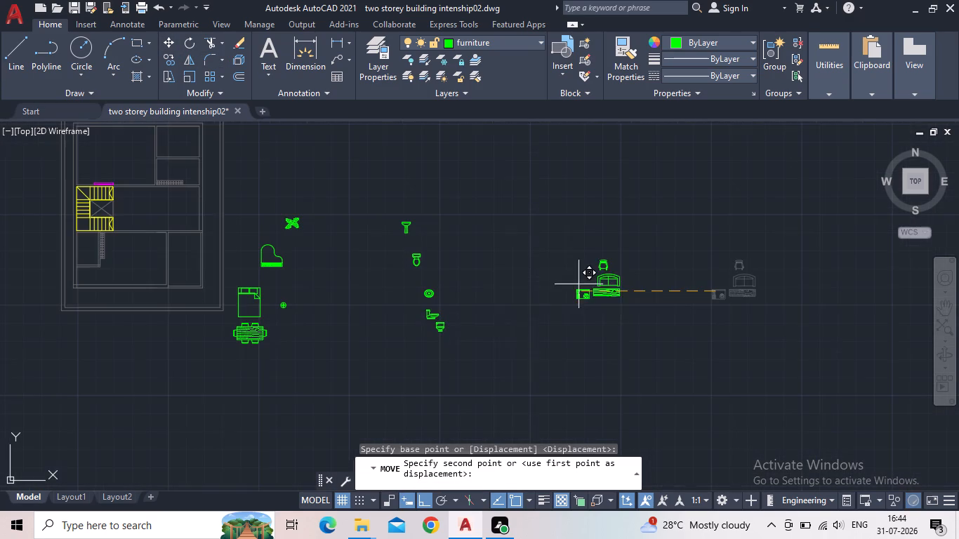
pyautogui.click(328, 305)
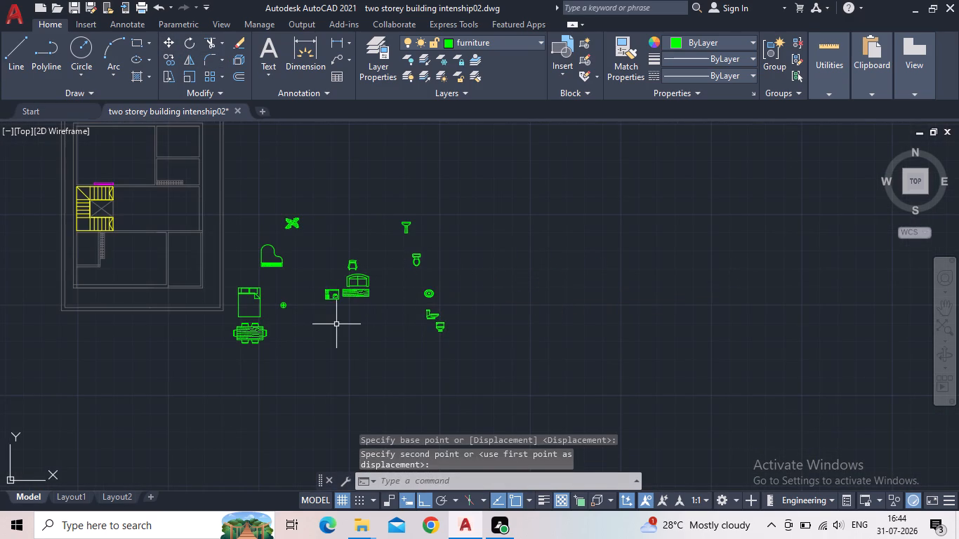
pyautogui.press('Escape')
# Copy the queen bed into the large bedroom above the stairs, with its headboard near the room's top wall.
pyautogui.scroll(2, 322, 318)
pyautogui.click(199, 317)
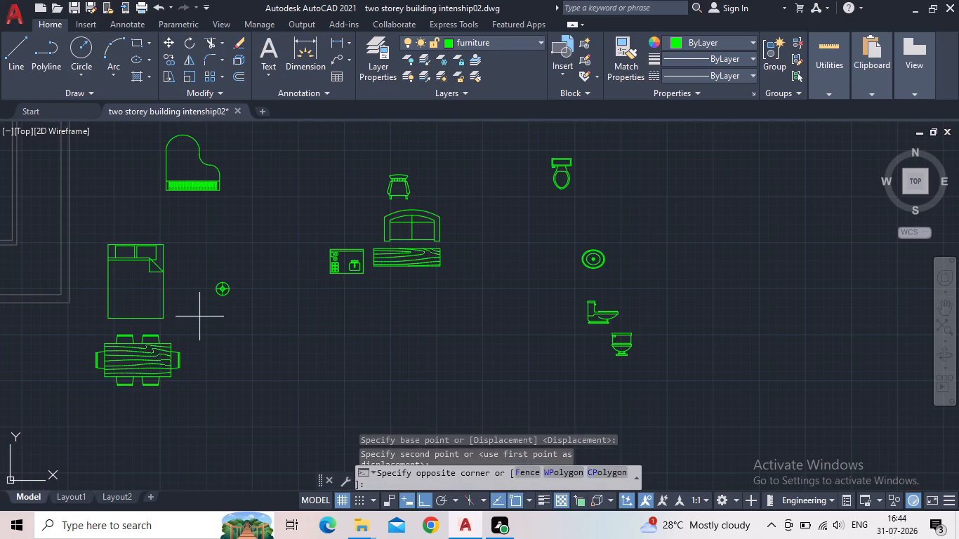
pyautogui.click(140, 291)
pyautogui.moveTo(152, 289); pyautogui.dragTo(272, 318, button='middle')
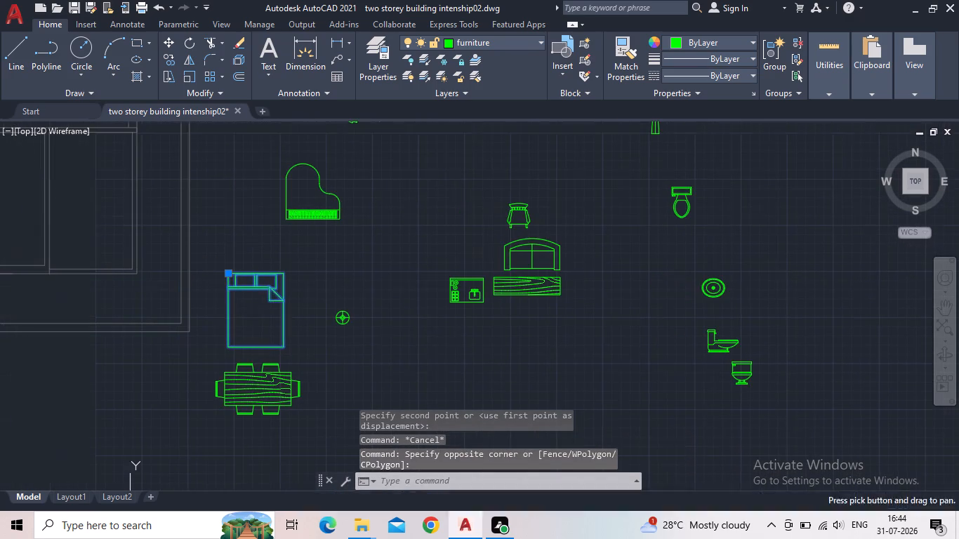
pyautogui.scroll(1, 205, 300)
pyautogui.press('c')
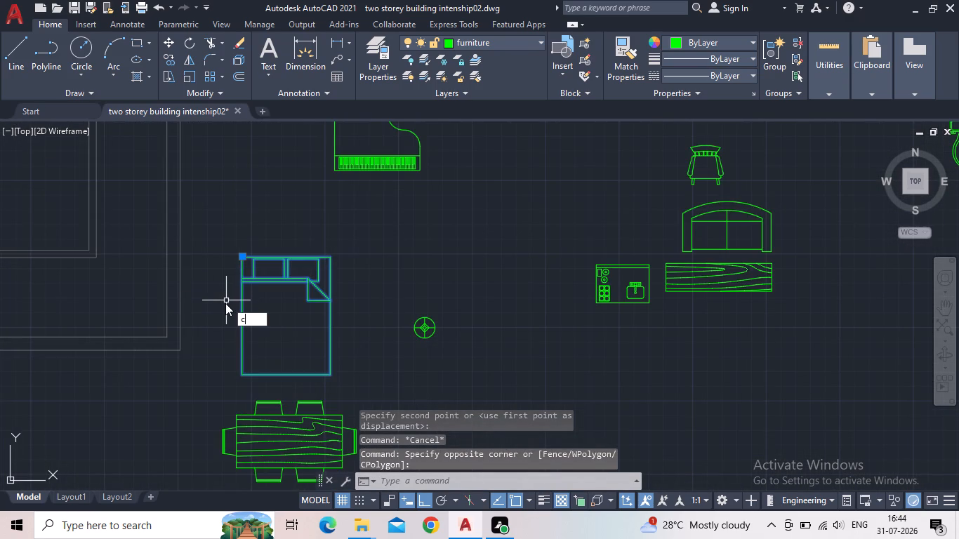
pyautogui.press('o')
pyautogui.press('Return')
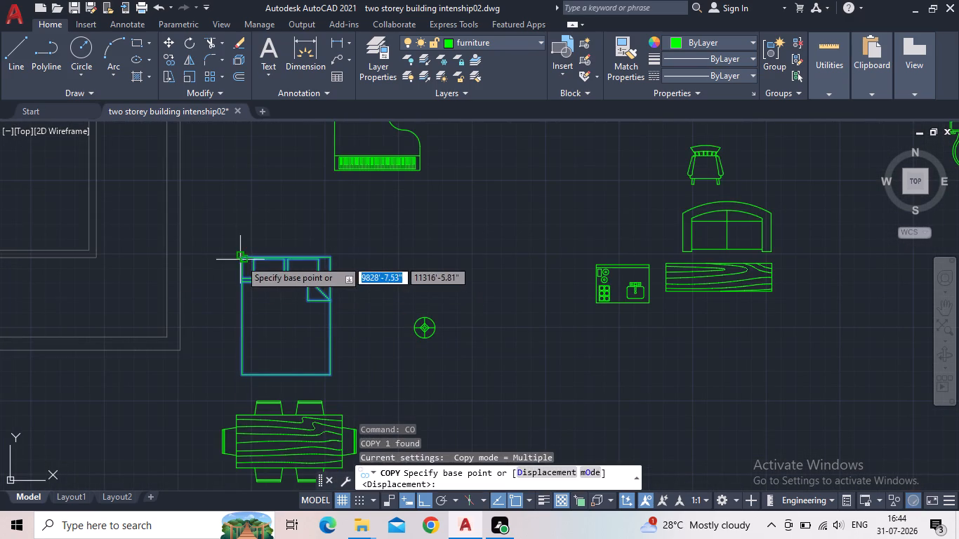
pyautogui.click(241, 260)
pyautogui.moveTo(125, 206); pyautogui.dragTo(245, 312, button='middle')
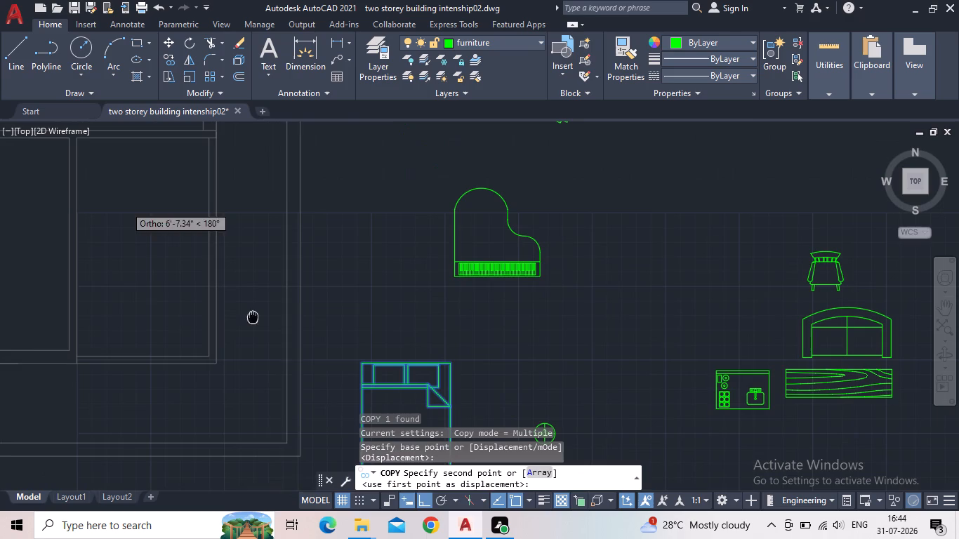
pyautogui.click(427, 499)
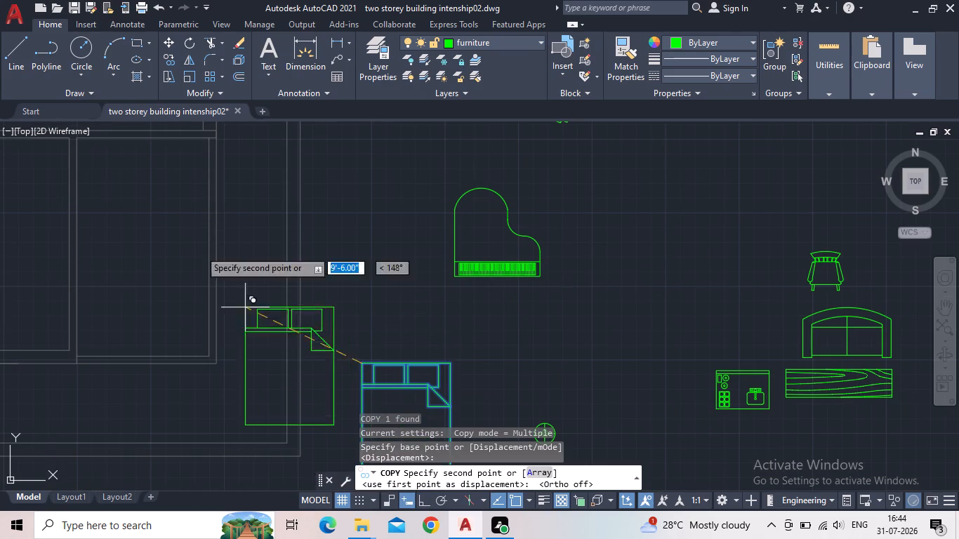
pyautogui.moveTo(163, 216); pyautogui.dragTo(329, 331, button='middle')
pyautogui.scroll(-2, 340, 338)
pyautogui.moveTo(199, 152); pyautogui.dragTo(204, 162, button='middle')
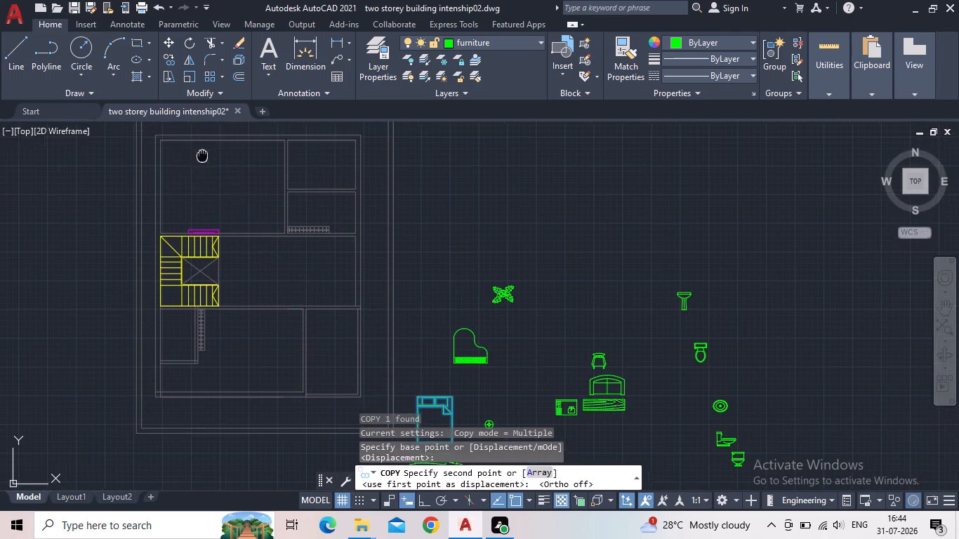
pyautogui.moveTo(204, 162); pyautogui.dragTo(222, 197, button='middle')
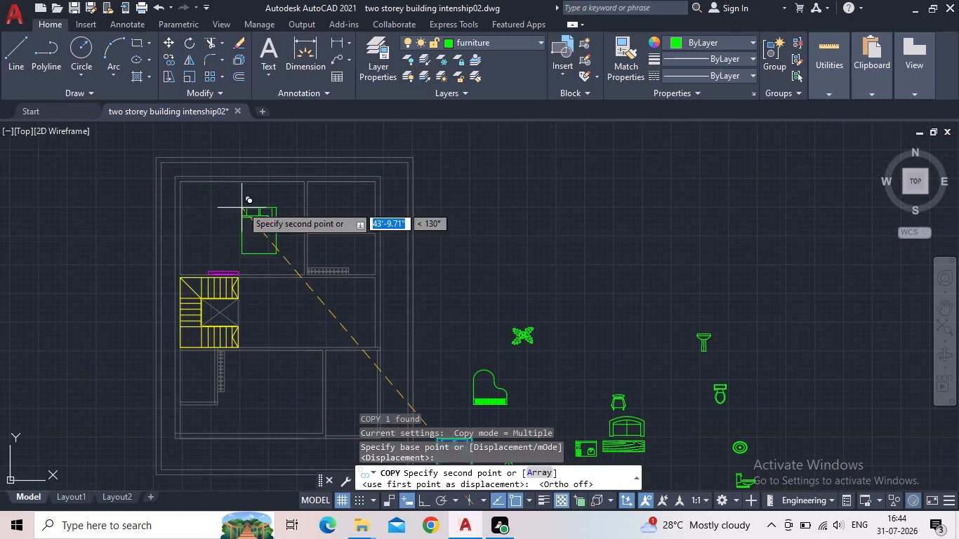
pyautogui.scroll(1, 217, 178)
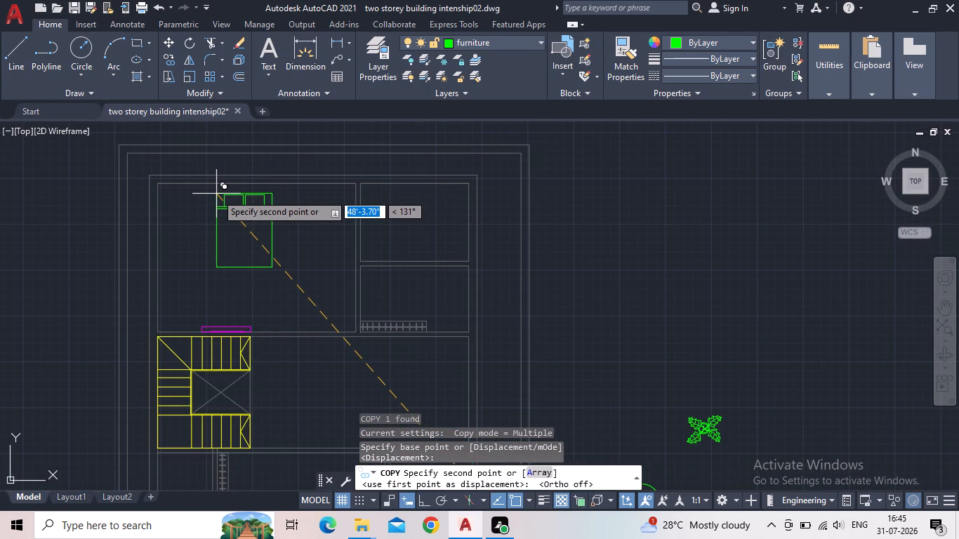
pyautogui.scroll(1, 209, 190)
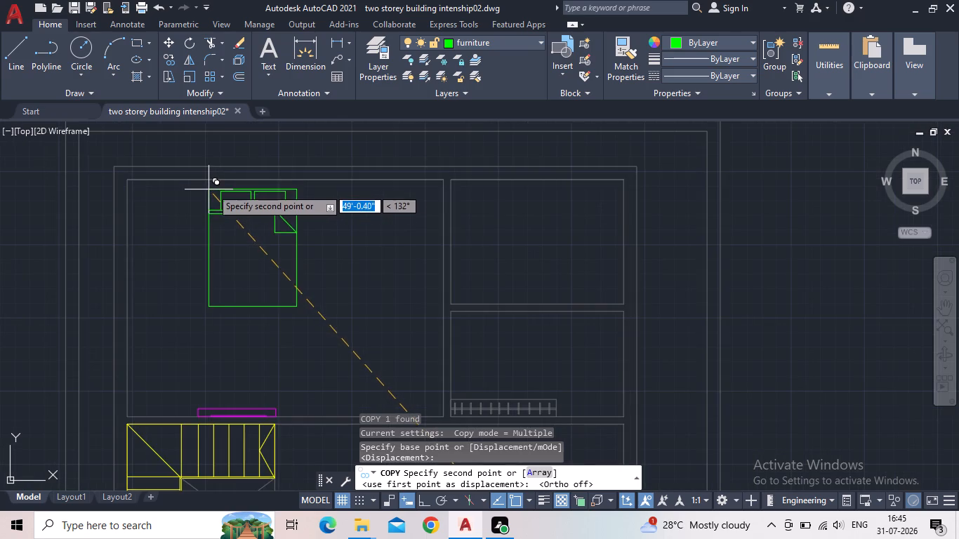
pyautogui.scroll(1, 214, 185)
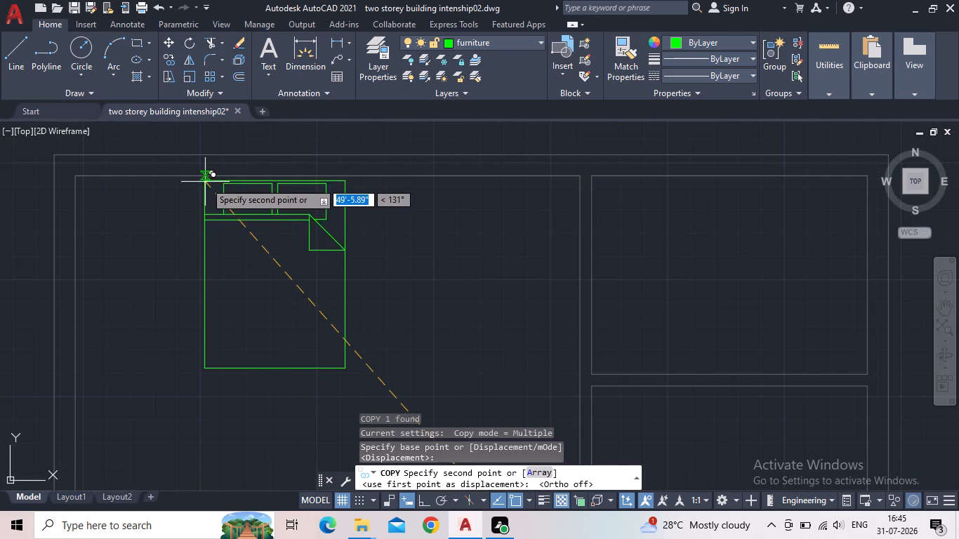
pyautogui.click(207, 186)
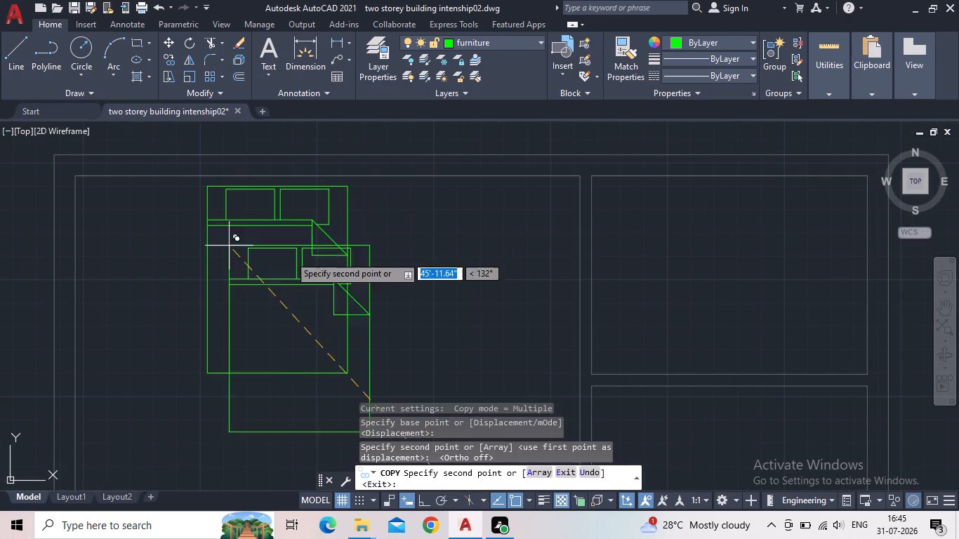
# Place a second copy of the queen bed in the bedroom below the stairs and end the copying.
pyautogui.moveTo(345, 253); pyautogui.dragTo(307, 200, button='middle')
pyautogui.scroll(-2, 307, 200)
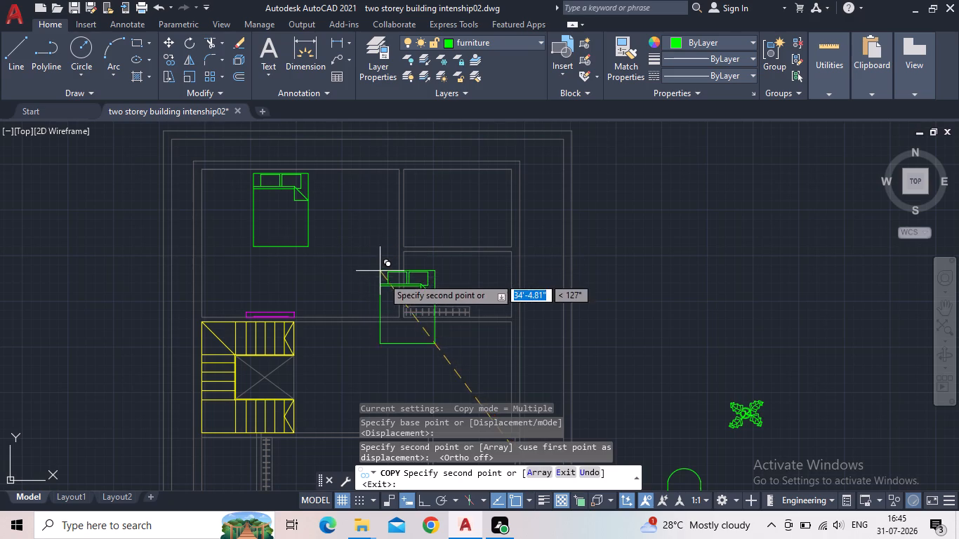
pyautogui.moveTo(373, 279); pyautogui.dragTo(329, 161, button='middle')
pyautogui.scroll(-1, 323, 154)
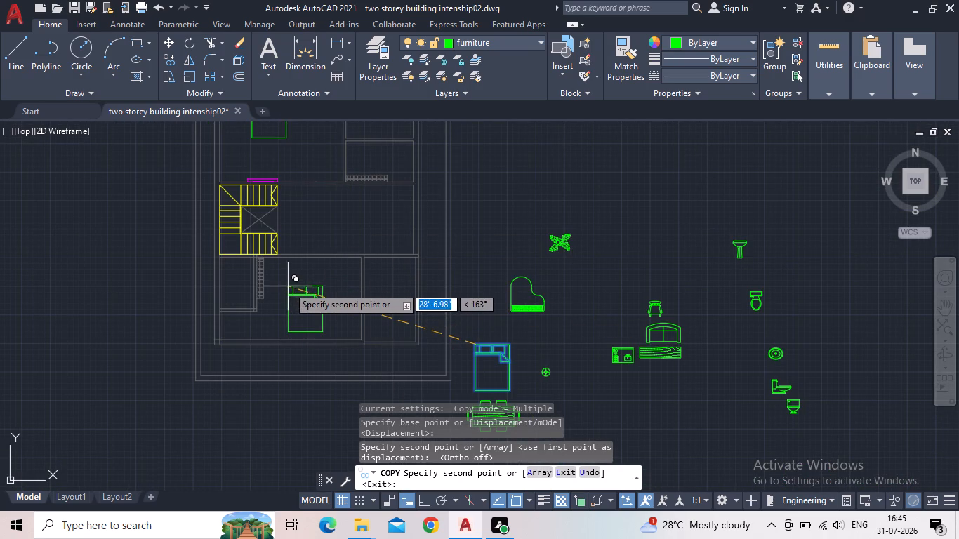
pyautogui.click(288, 286)
pyautogui.press('Escape')
# Rotate the bed in the bedroom below the stairs 90 degrees clockwise, with Ortho on.
pyautogui.click(423, 503)
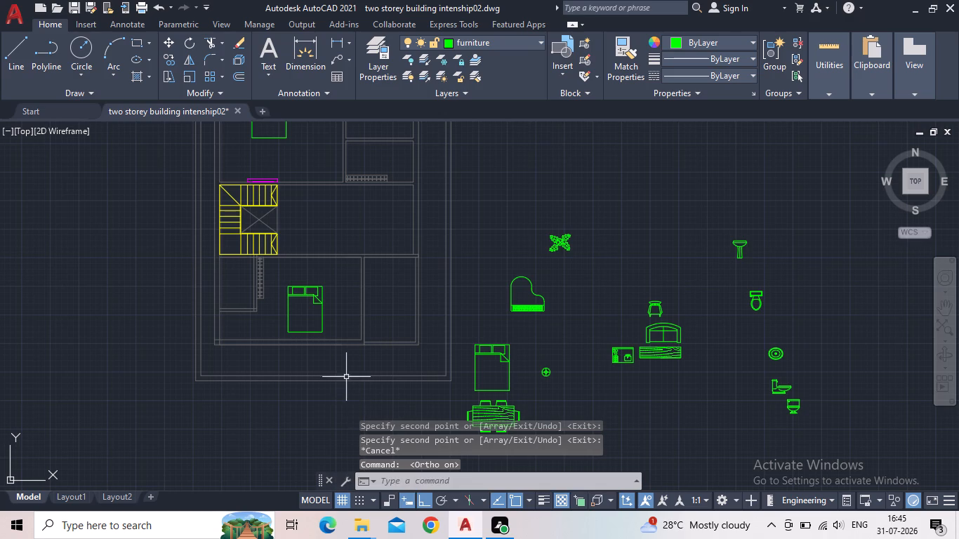
pyautogui.scroll(2, 305, 317)
pyautogui.click(357, 326)
pyautogui.click(307, 303)
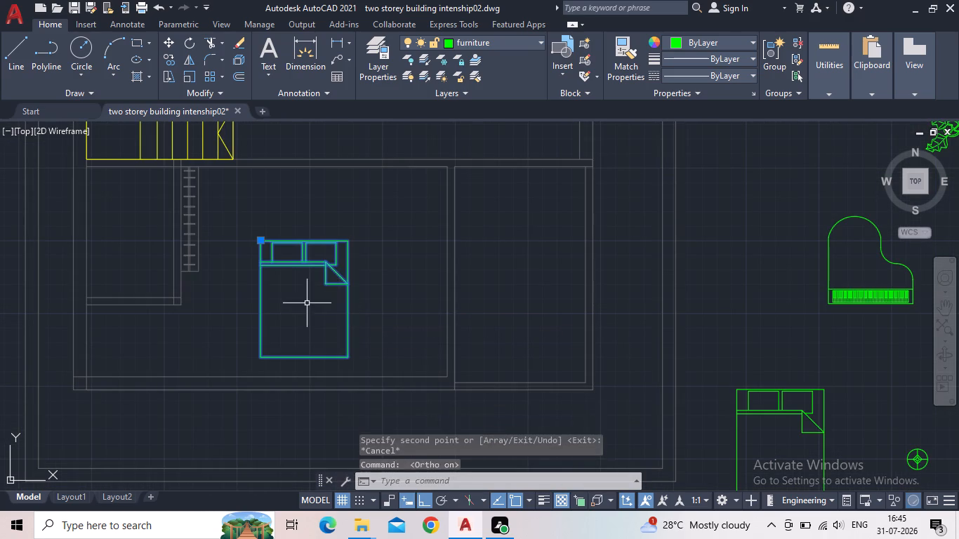
pyautogui.press('r')
pyautogui.press('o')
pyautogui.press('Return')
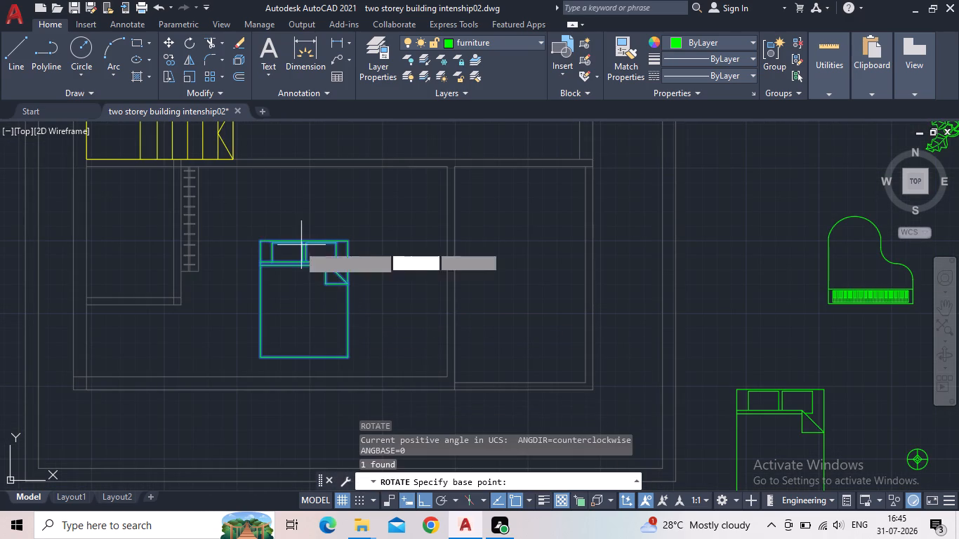
pyautogui.click(289, 242)
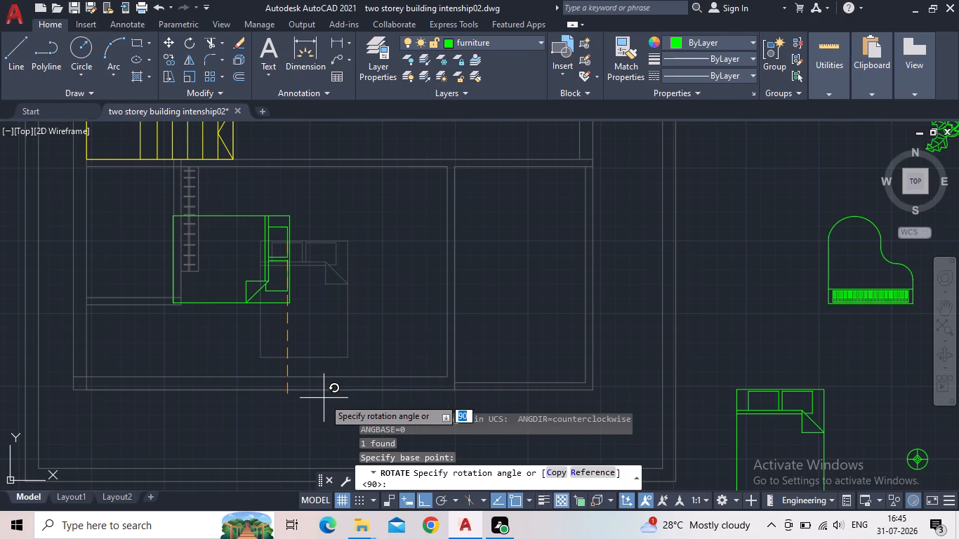
pyautogui.click(284, 408)
pyautogui.press('Escape')
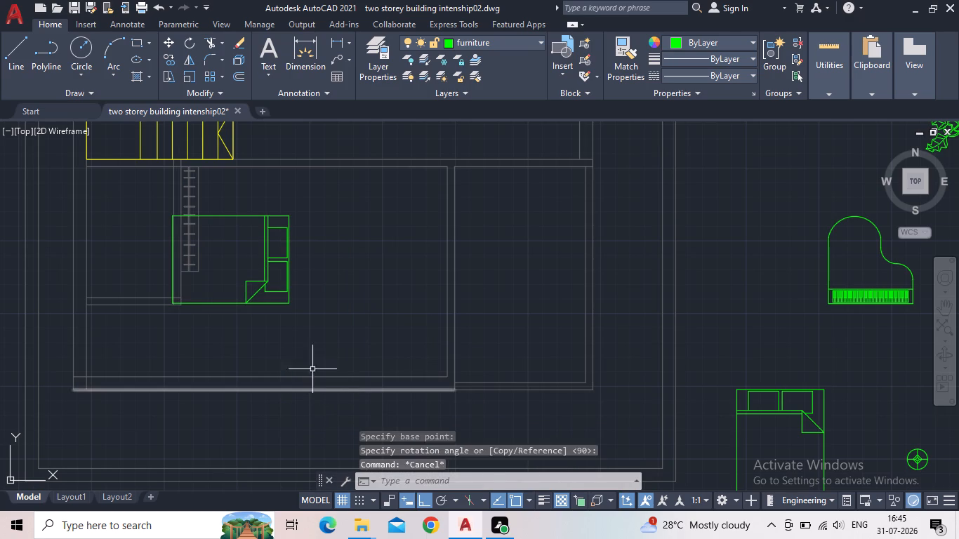
# Move the rotated bed across the lower bedroom, setting its headboard close to the partition wall opposite the wardrobe.
pyautogui.click(304, 335)
pyautogui.click(258, 279)
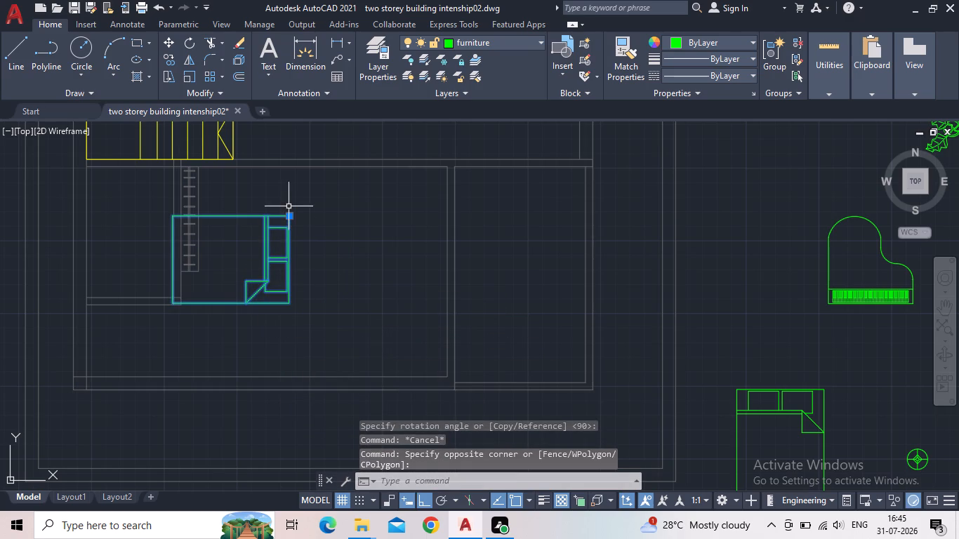
pyautogui.moveTo(286, 219); pyautogui.dragTo(302, 223)
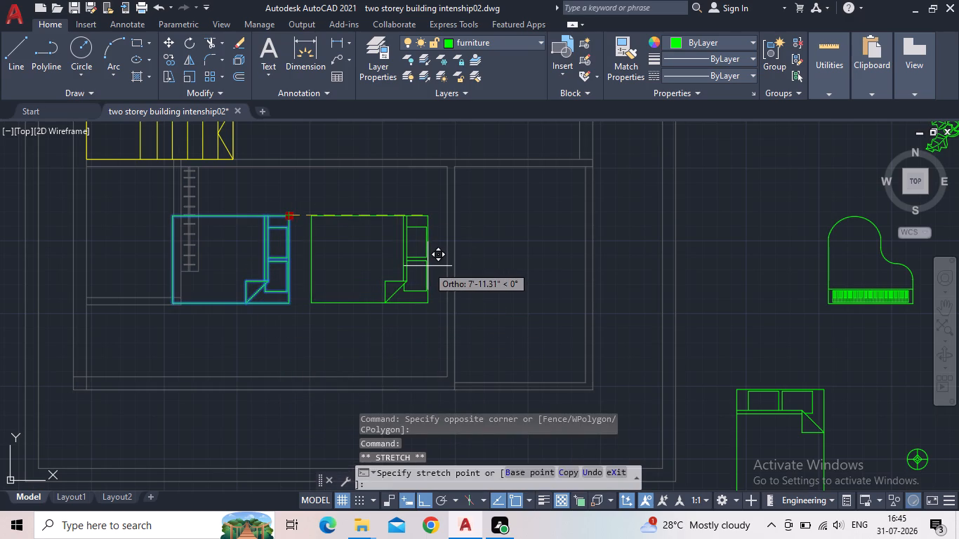
pyautogui.click(428, 266)
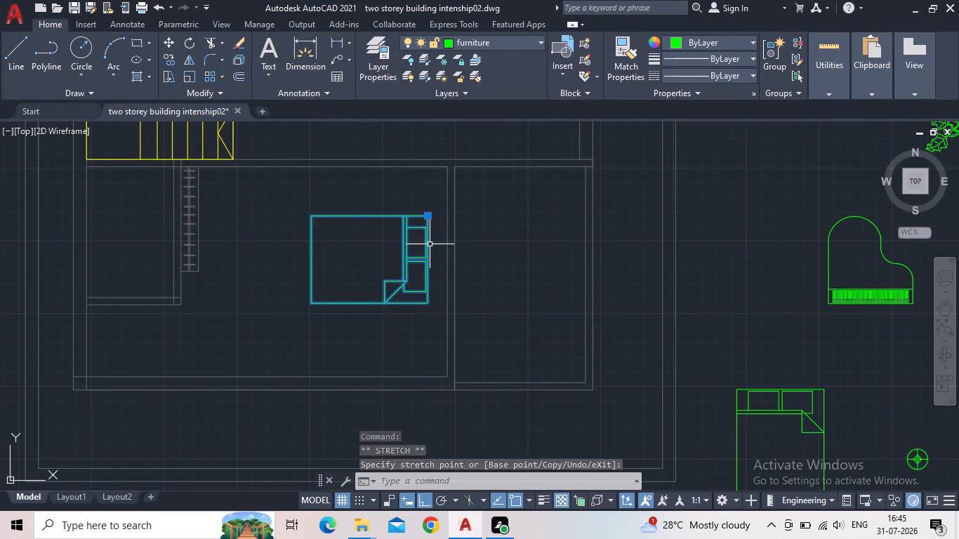
pyautogui.click(428, 503)
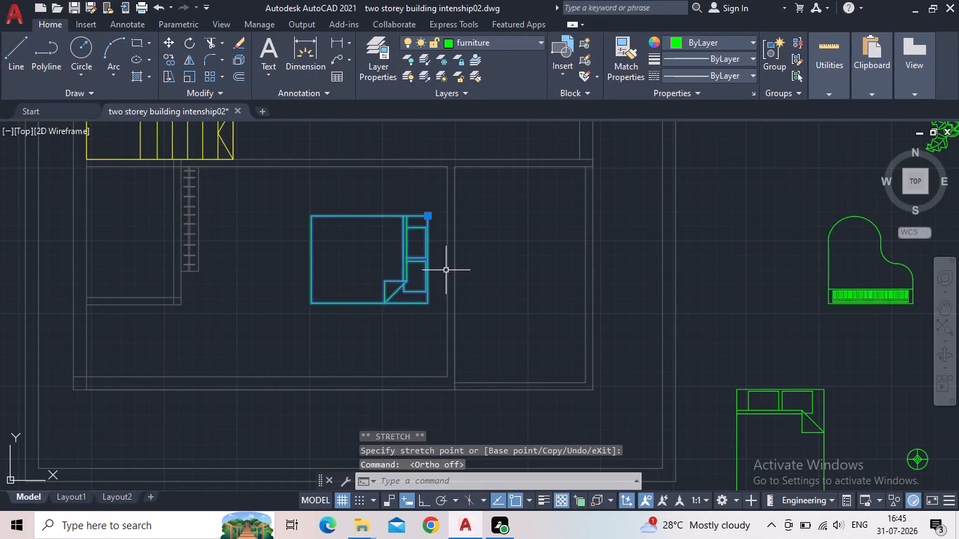
pyautogui.moveTo(430, 219); pyautogui.dragTo(449, 217)
pyautogui.scroll(1, 438, 247)
pyautogui.moveTo(438, 249); pyautogui.dragTo(448, 222, button='middle')
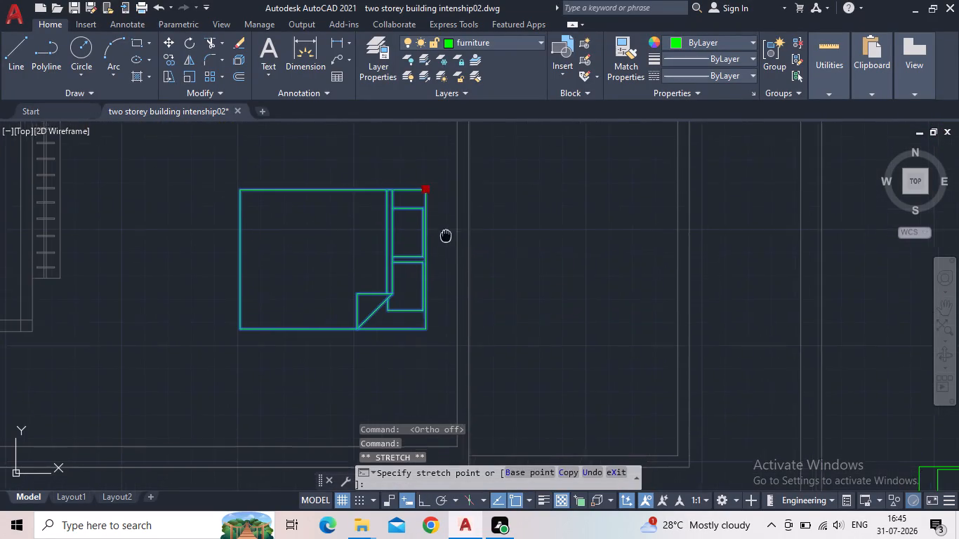
pyautogui.moveTo(448, 222); pyautogui.dragTo(466, 136, button='middle')
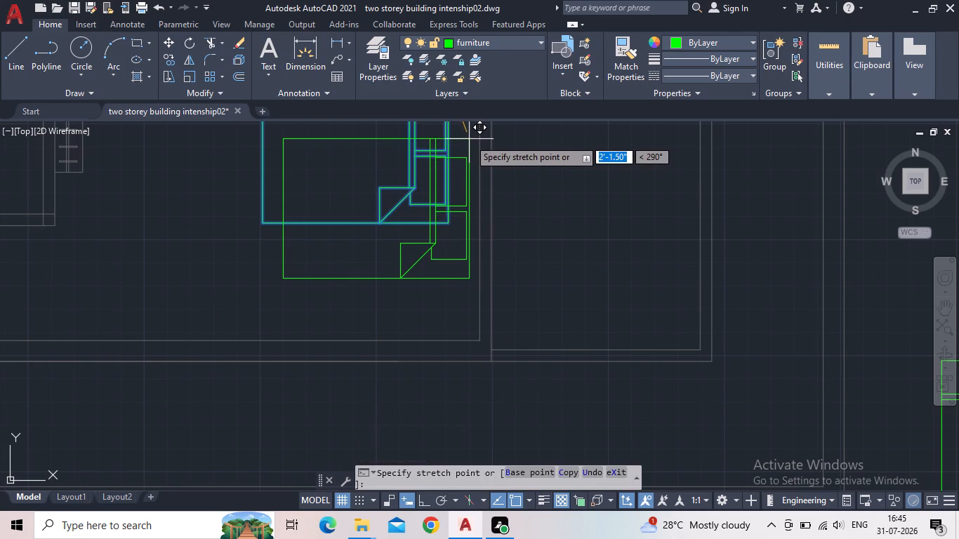
pyautogui.click(469, 139)
pyautogui.scroll(-2, 411, 197)
pyautogui.moveTo(411, 211); pyautogui.dragTo(416, 287, button='middle')
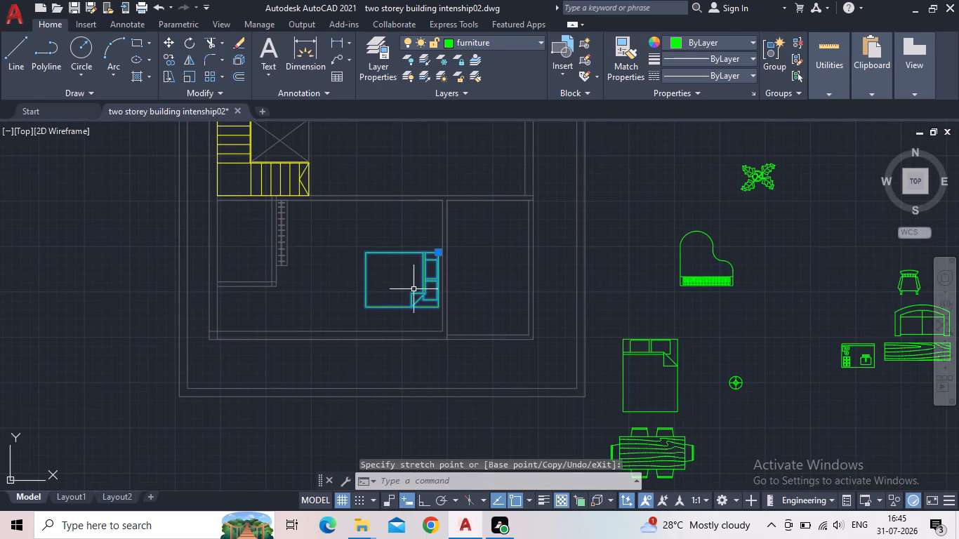
pyautogui.press('Escape')
# Move the piano into the middle hall, into the upper corner farthest from the stairs.
pyautogui.scroll(2, 387, 286)
pyautogui.moveTo(414, 284); pyautogui.dragTo(450, 274, button='middle')
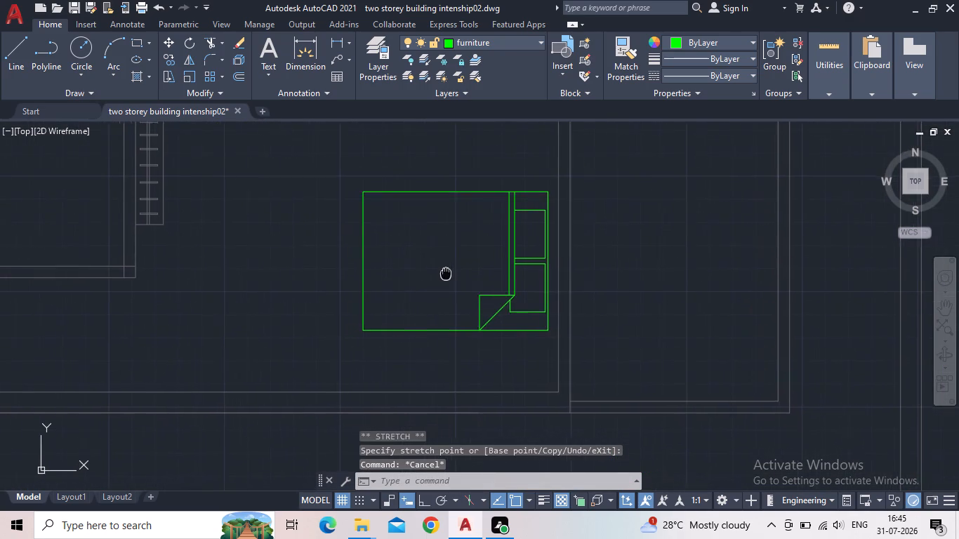
pyautogui.moveTo(450, 274); pyautogui.dragTo(462, 276, button='middle')
pyautogui.scroll(-2, 437, 277)
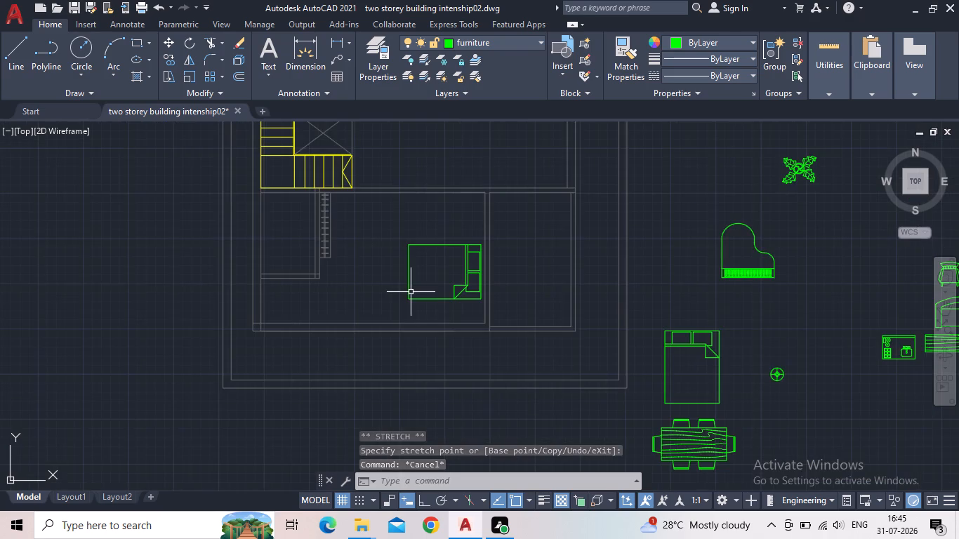
pyautogui.moveTo(416, 281); pyautogui.dragTo(303, 333, button='middle')
pyautogui.scroll(-1, 301, 331)
pyautogui.scroll(1, 338, 242)
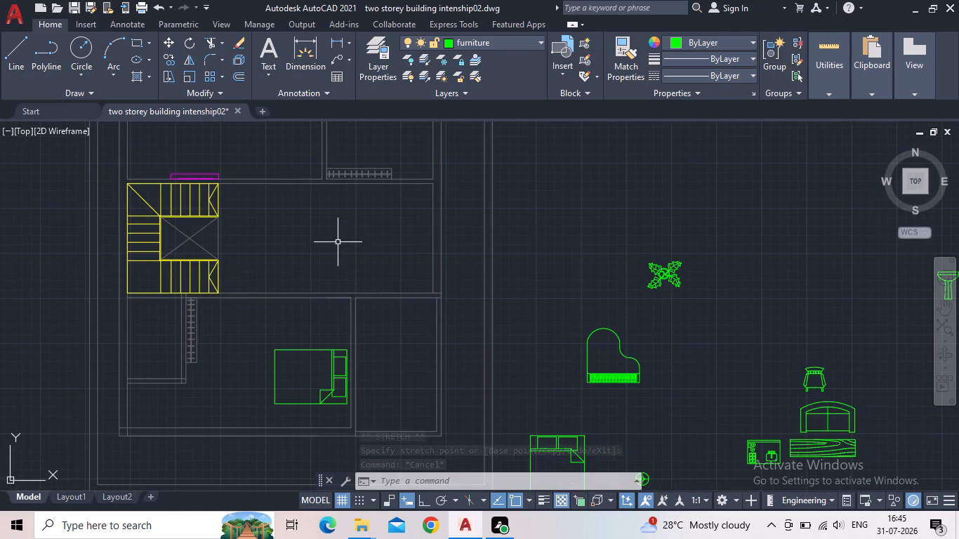
pyautogui.moveTo(340, 228); pyautogui.dragTo(358, 267, button='middle')
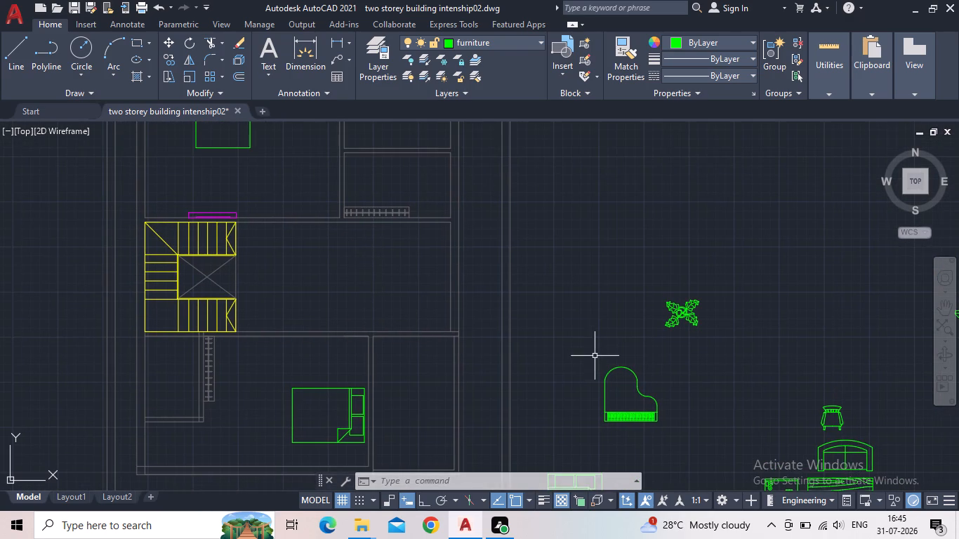
pyautogui.moveTo(633, 434); pyautogui.dragTo(631, 428)
pyautogui.click(593, 380)
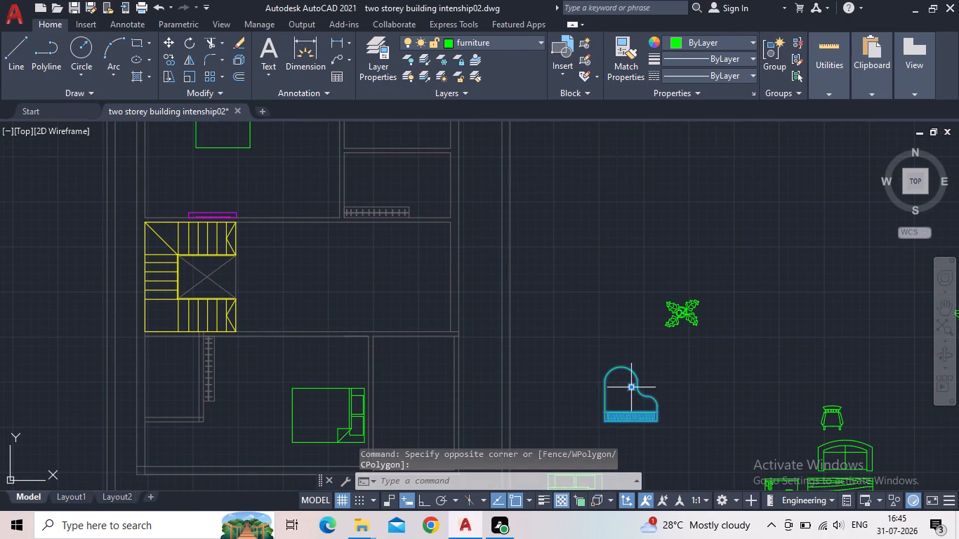
pyautogui.moveTo(630, 387); pyautogui.dragTo(611, 374)
pyautogui.scroll(1, 424, 242)
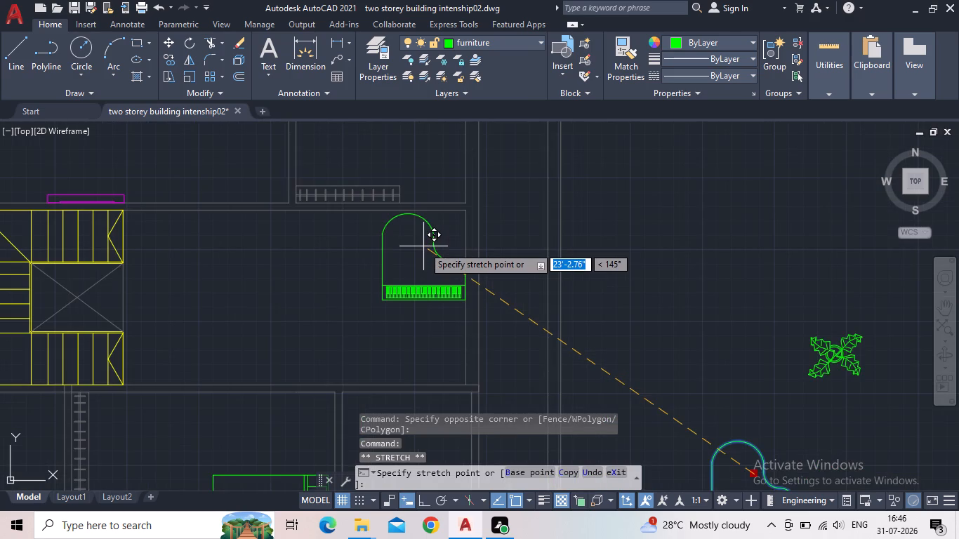
pyautogui.scroll(-1, 423, 246)
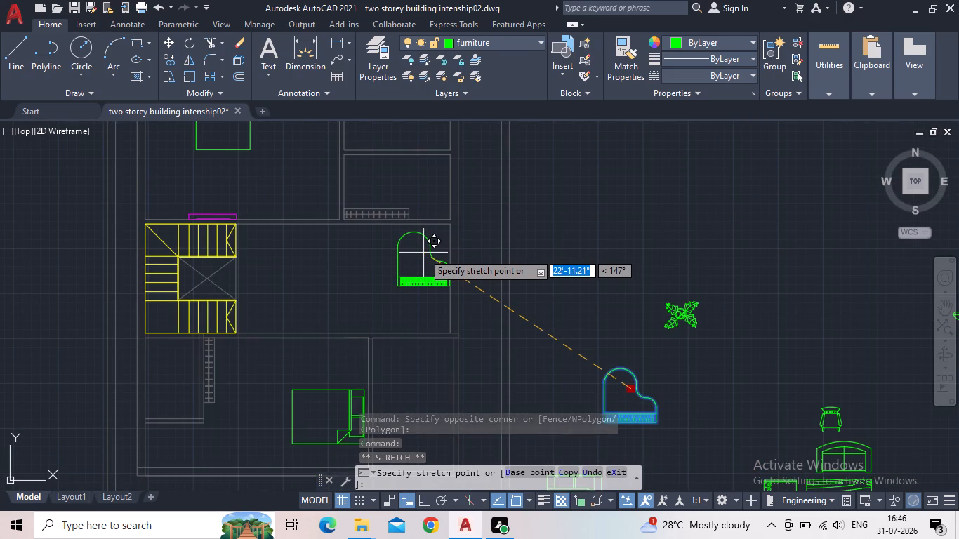
pyautogui.click(424, 249)
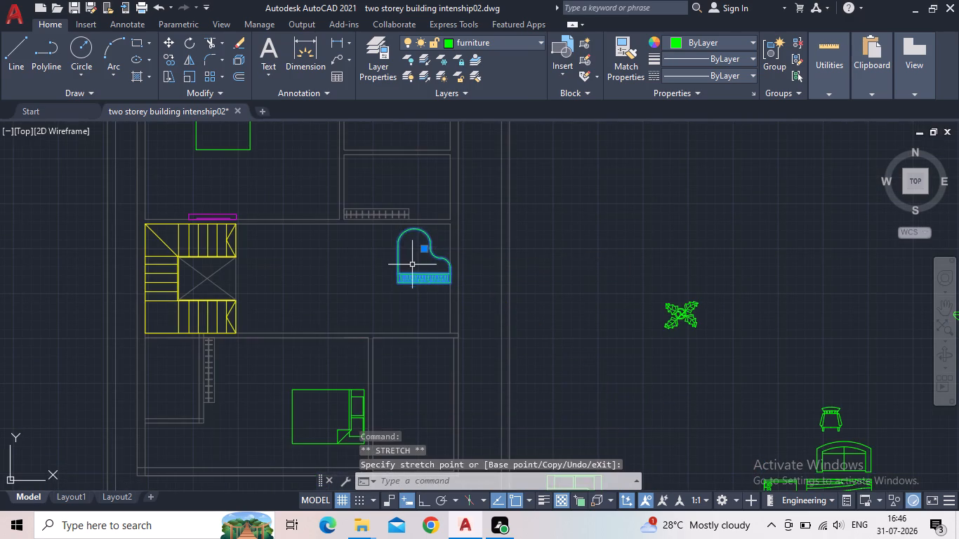
# Scale the piano down freehand to about three quarters of its size, using a base point at its keyboard.
pyautogui.scroll(1, 412, 265)
pyautogui.press('s')
pyautogui.press('c')
pyautogui.press('space')
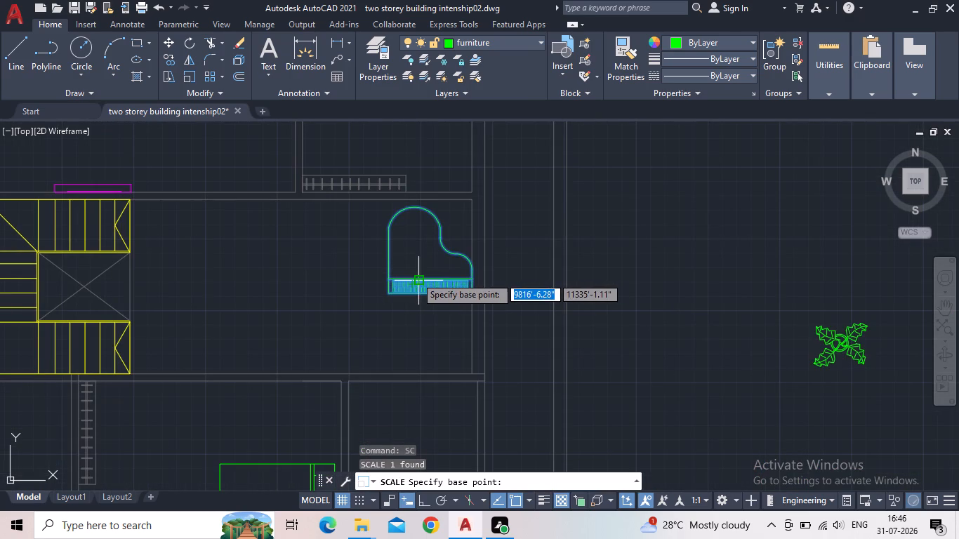
pyautogui.click(415, 279)
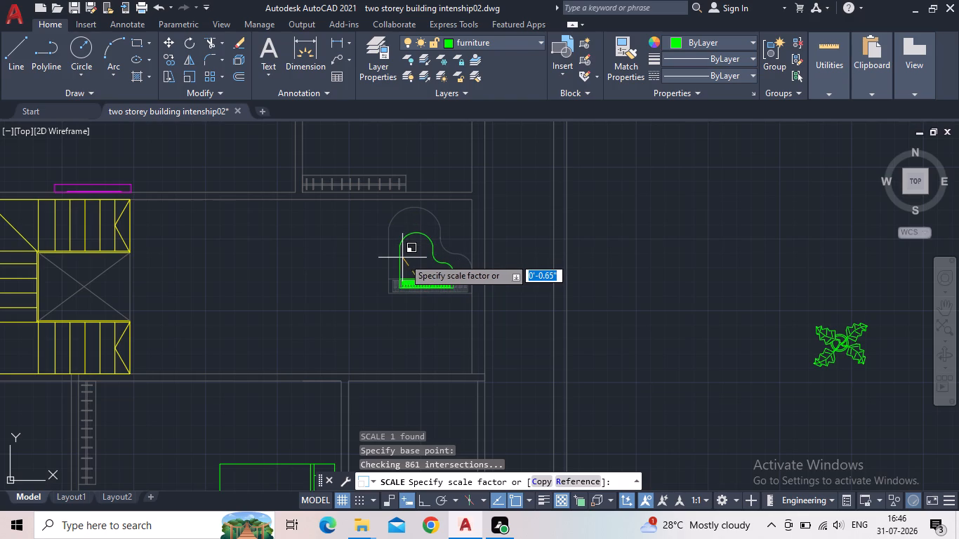
pyautogui.click(406, 251)
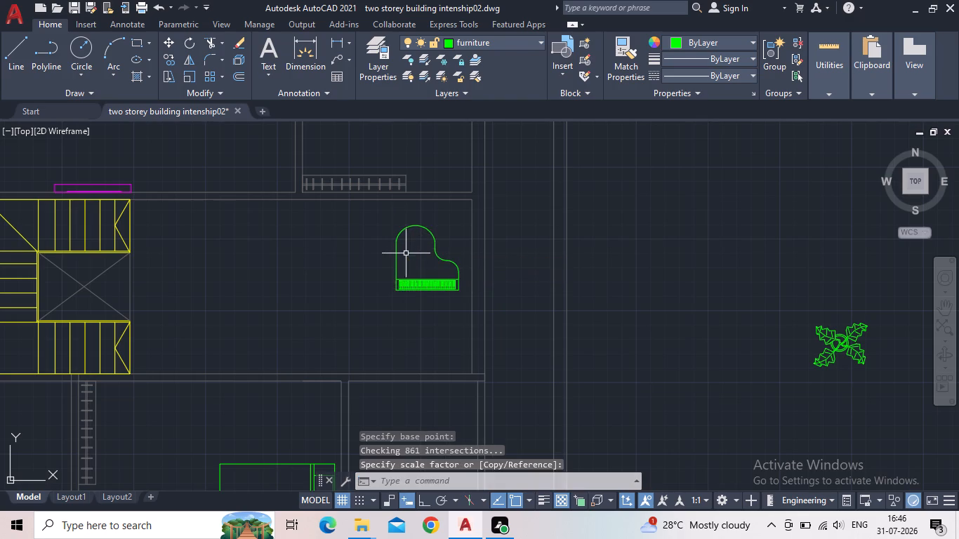
# Move the scaled piano back close against the walls in the middle hall's upper corner farthest from the stairs.
pyautogui.scroll(1, 409, 279)
pyautogui.click(408, 289)
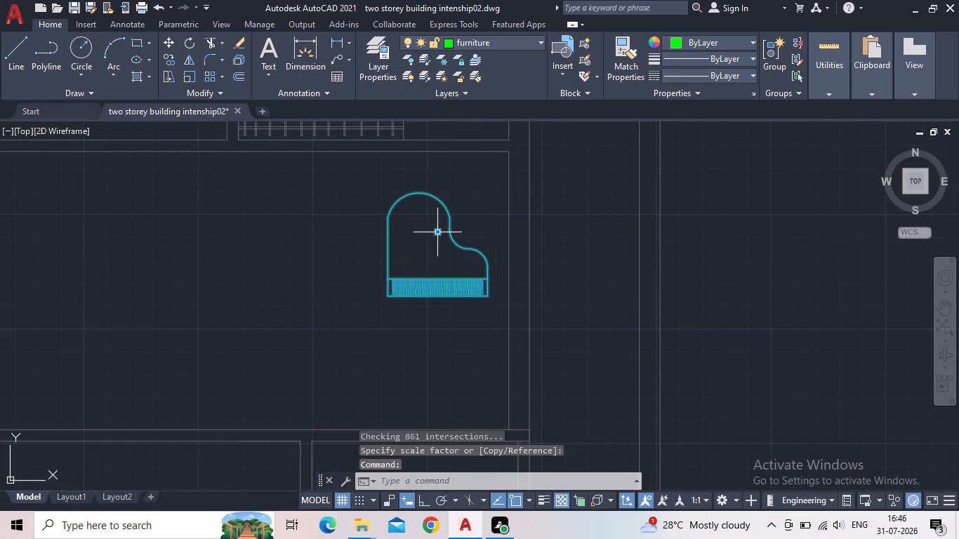
pyautogui.click(437, 232)
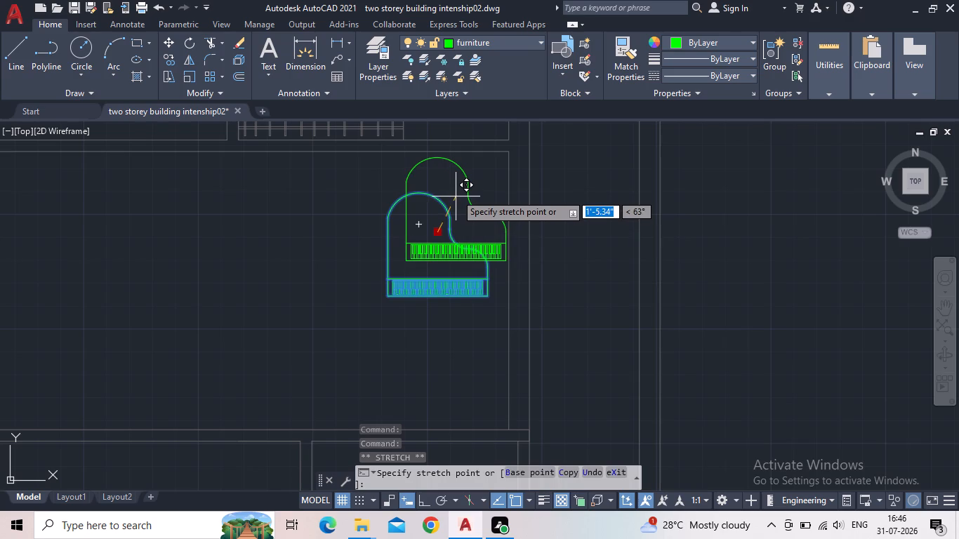
pyautogui.click(454, 196)
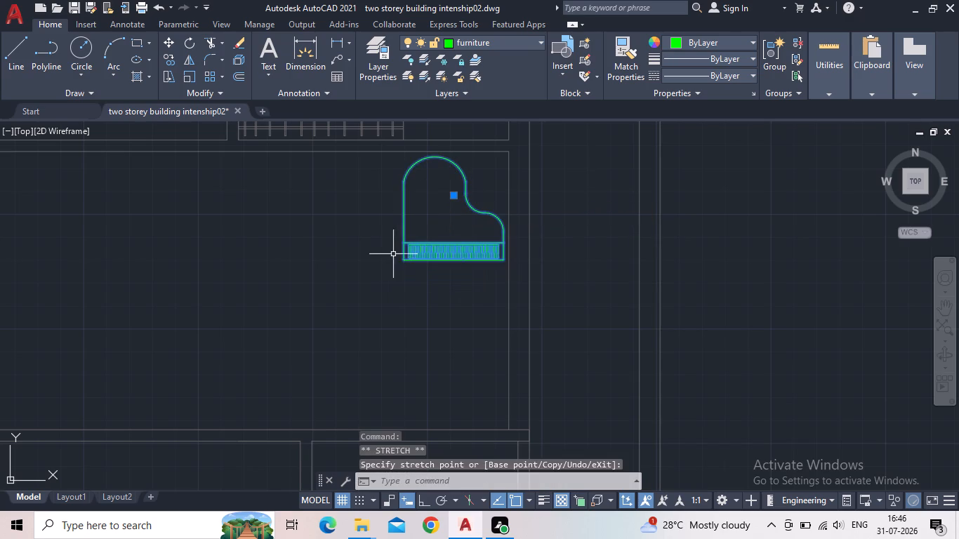
pyautogui.scroll(-2, 485, 331)
pyautogui.press('Escape')
# Move the six-seat dining table from the spare blocks into the middle hall, between the stairs and the piano.
pyautogui.moveTo(574, 340); pyautogui.dragTo(458, 287, button='middle')
pyautogui.scroll(-1, 465, 308)
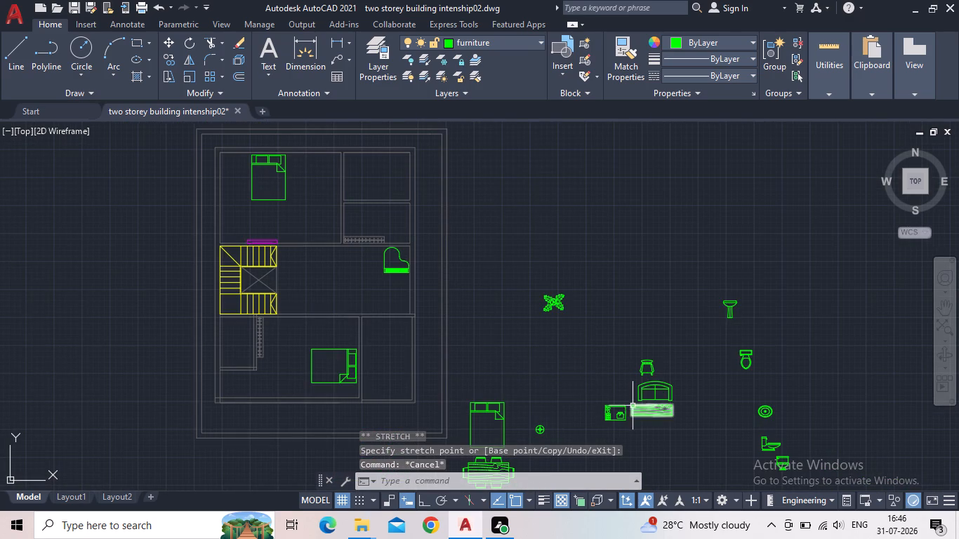
pyautogui.moveTo(658, 432); pyautogui.dragTo(687, 302, button='middle')
pyautogui.moveTo(543, 373); pyautogui.dragTo(532, 368)
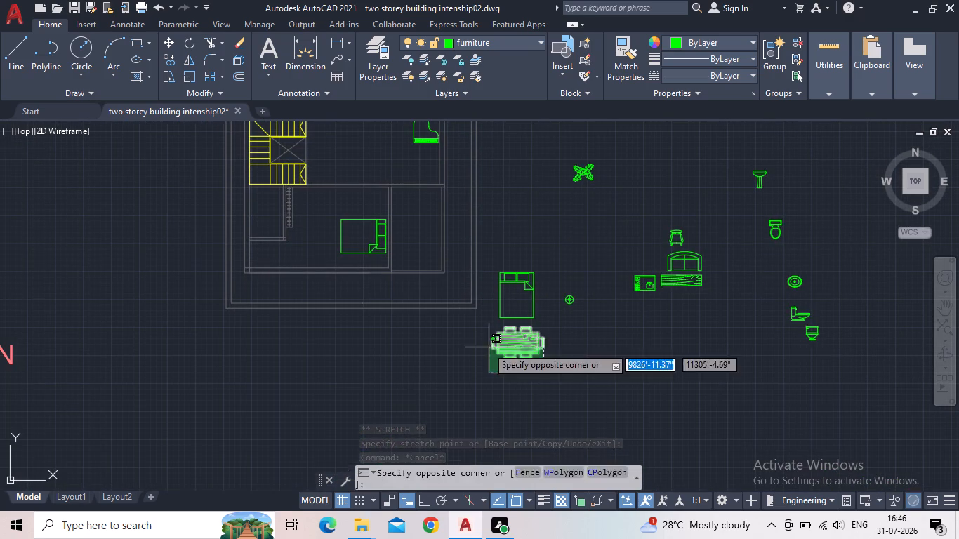
pyautogui.click(487, 346)
pyautogui.click(517, 345)
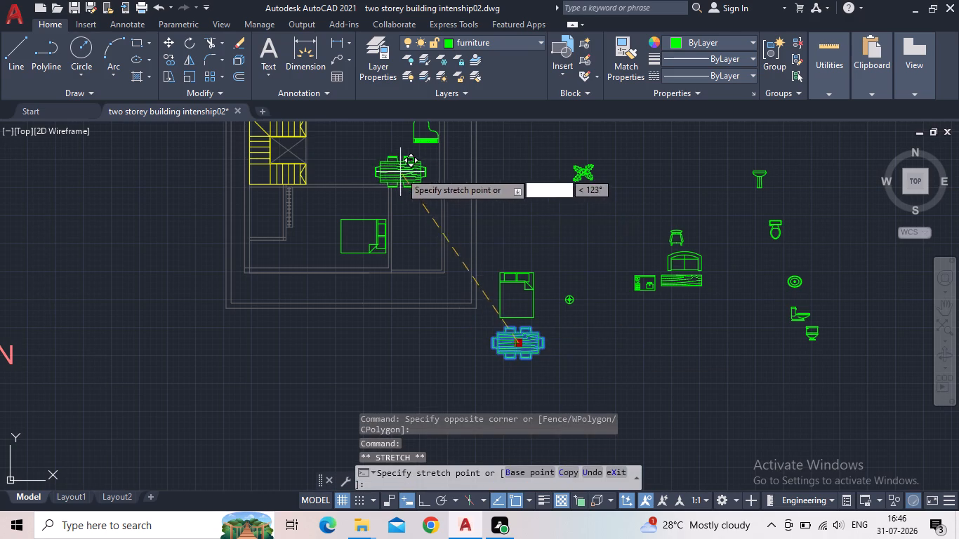
pyautogui.moveTo(376, 162); pyautogui.dragTo(432, 287, button='middle')
pyautogui.scroll(1, 376, 162)
pyautogui.scroll(-1, 456, 352)
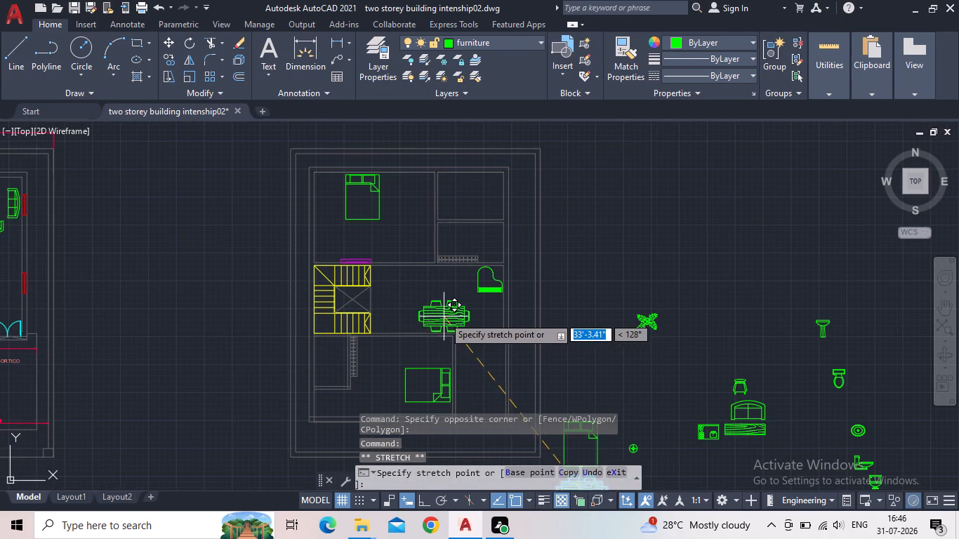
pyautogui.scroll(1, 444, 316)
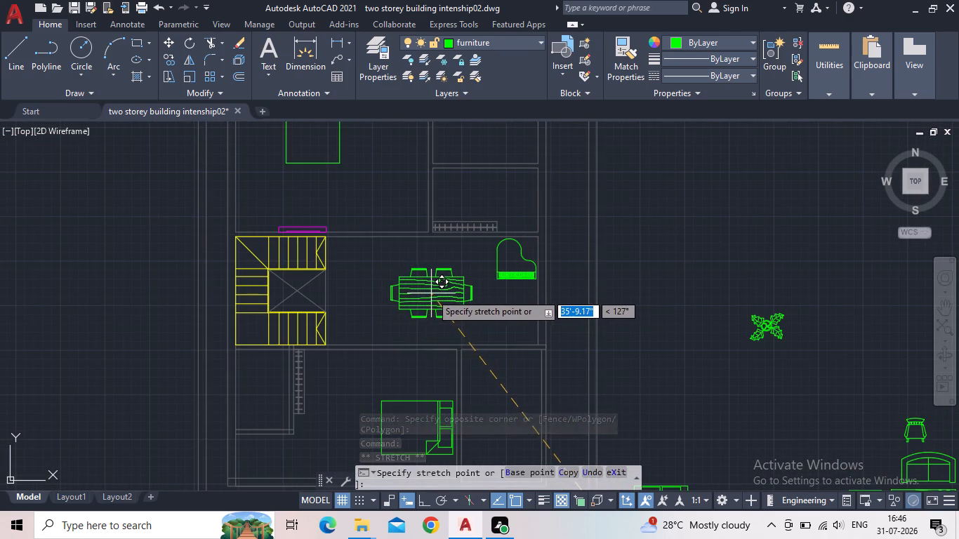
pyautogui.click(431, 293)
# Scale the dining table down freehand to about 60% of its size, from a base point near its lower corner chair.
pyautogui.press('s')
pyautogui.press('c')
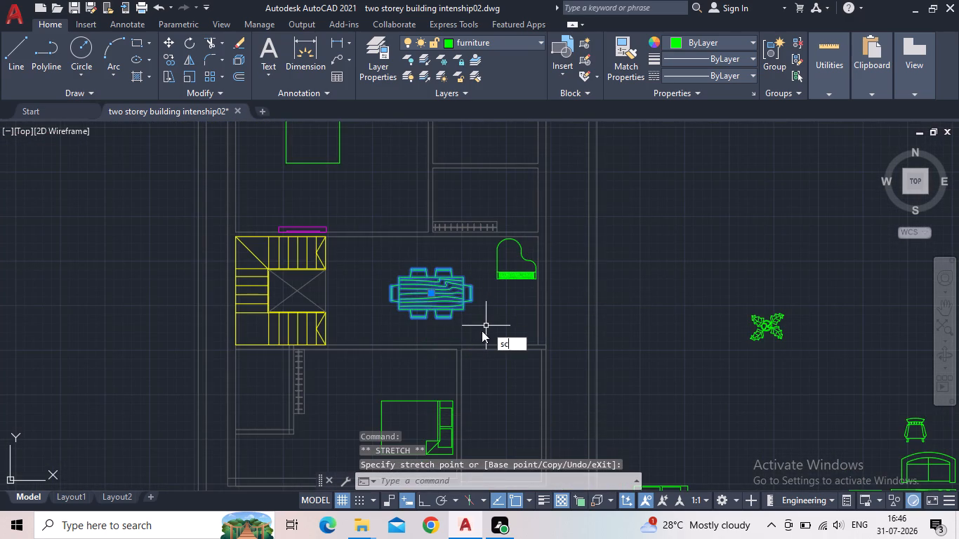
pyautogui.press('space')
pyautogui.click(466, 320)
pyautogui.click(447, 304)
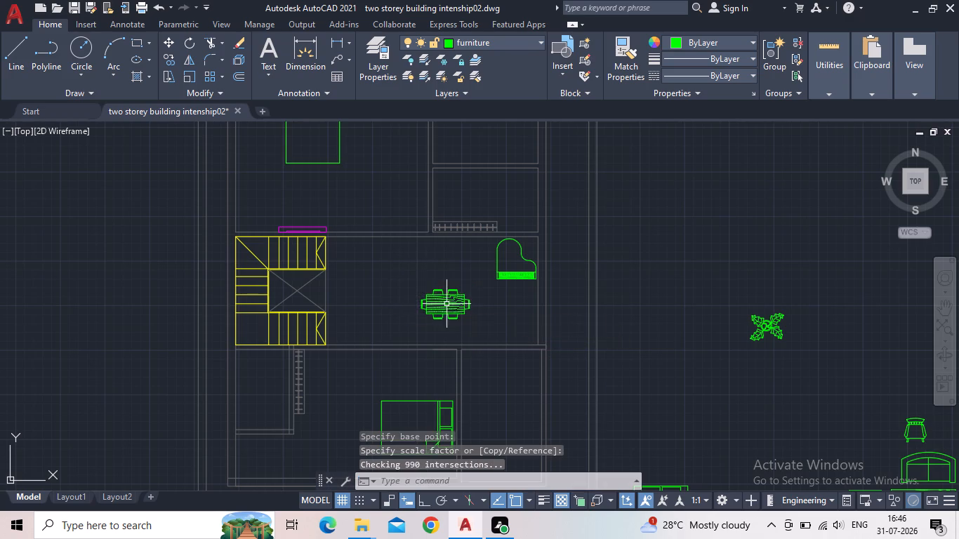
pyautogui.press('Escape')
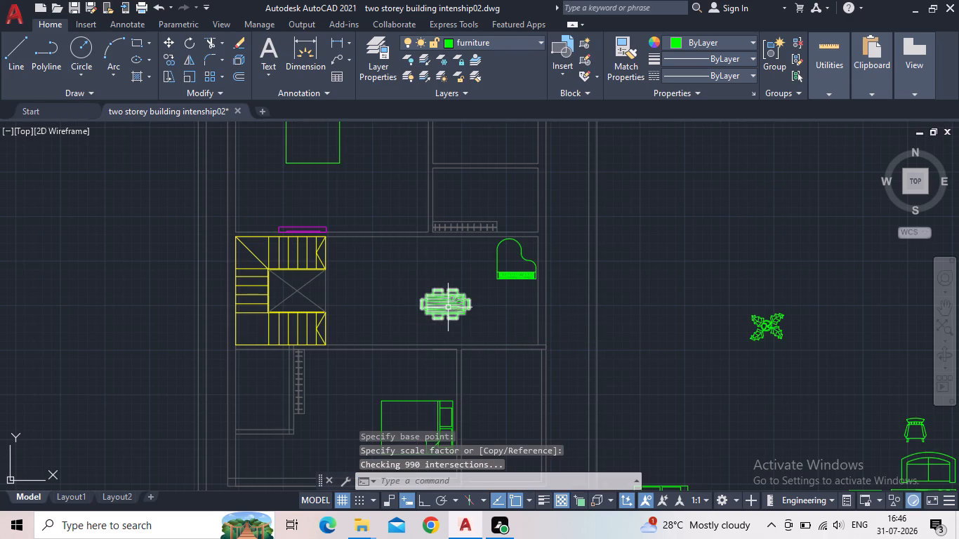
pyautogui.press('Escape')
pyautogui.press('Escape')
pyautogui.press('Escape')
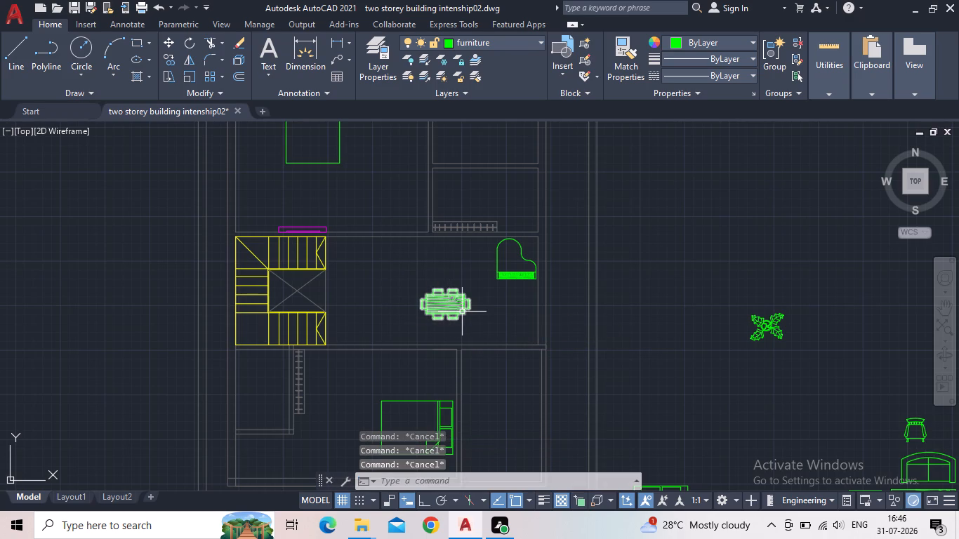
pyautogui.press('Escape')
pyautogui.click(463, 312)
pyautogui.click(494, 318)
pyautogui.press('Escape')
pyautogui.press('Escape')
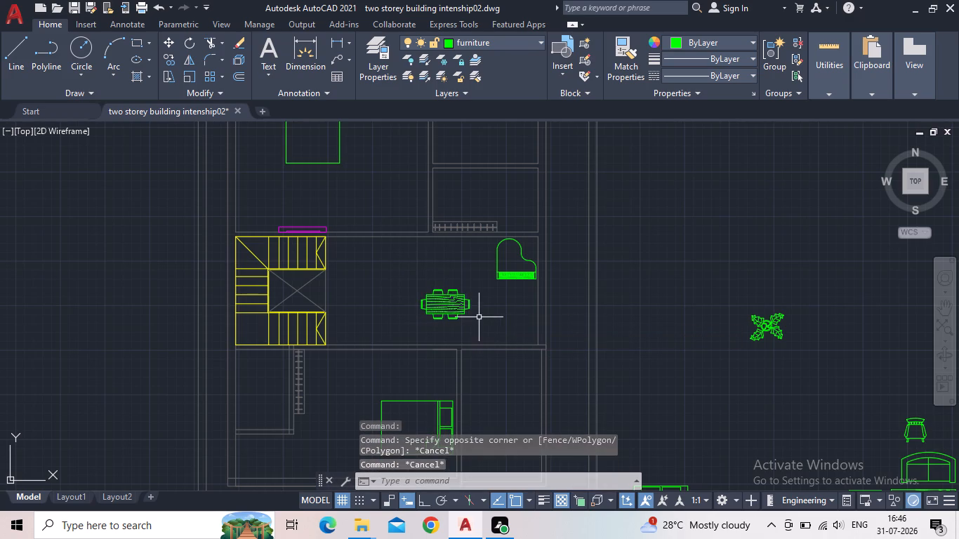
# Scale the dining table up about its centre by a factor of about 1.4.
pyautogui.click(453, 311)
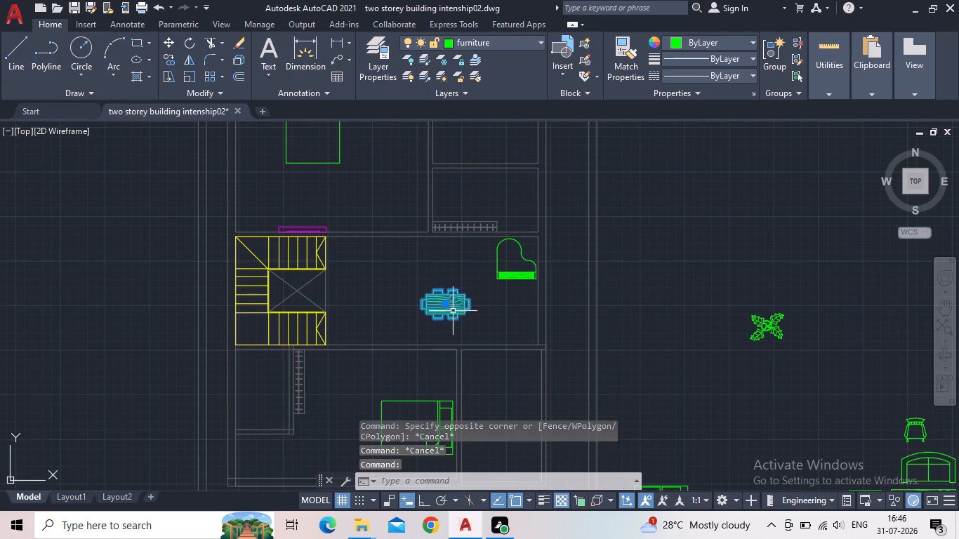
pyautogui.press('s')
pyautogui.write('c')
pyautogui.press('space')
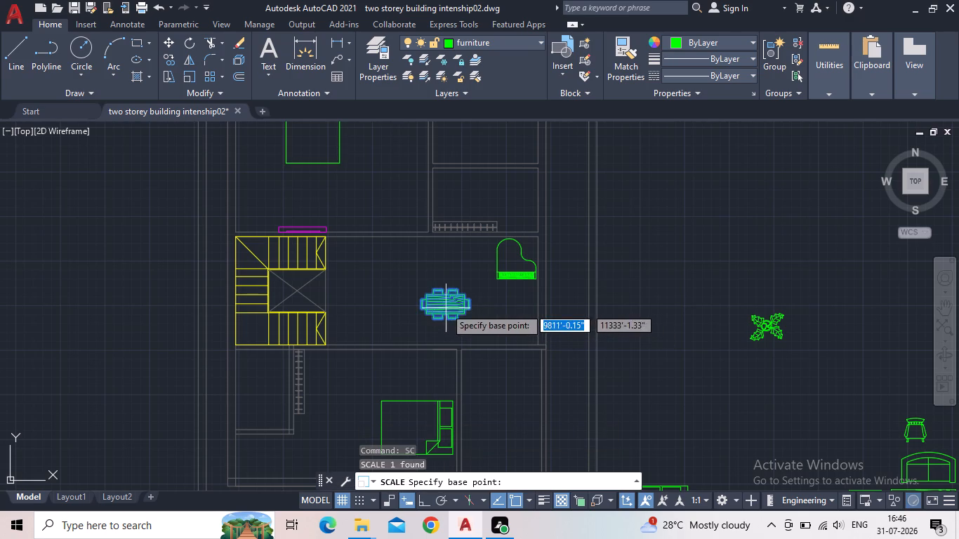
pyautogui.click(445, 302)
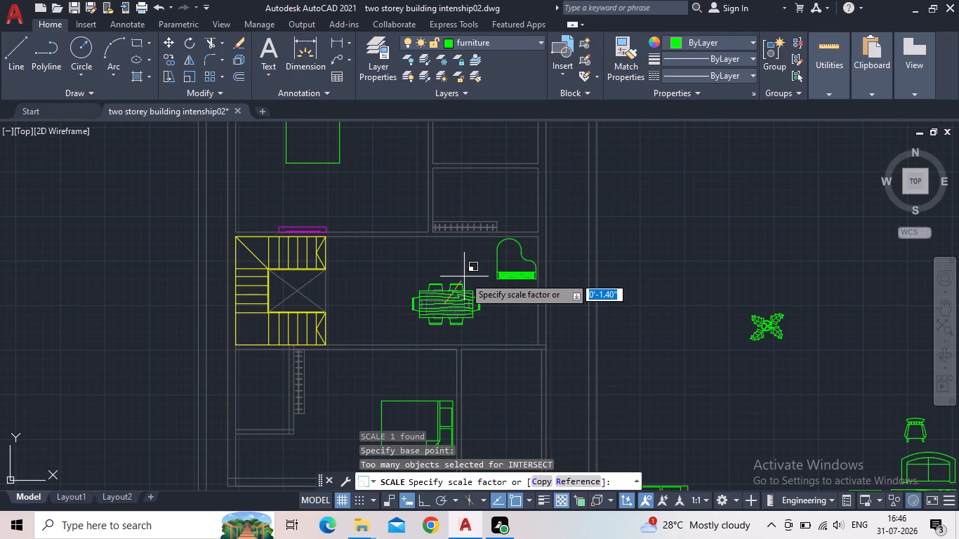
pyautogui.click(464, 276)
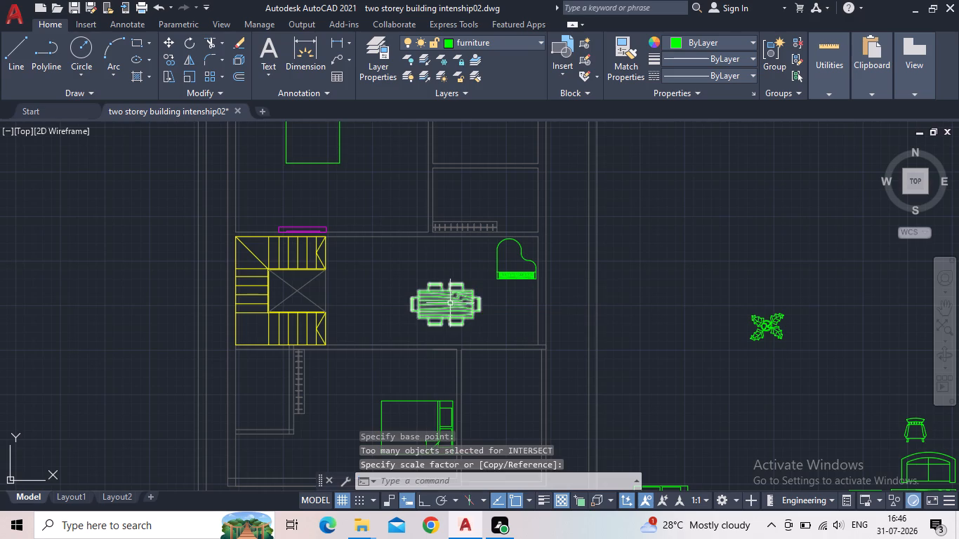
# Move the dining table slightly up to the middle of the hall's height, between the stairs and the piano.
pyautogui.click(449, 304)
pyautogui.scroll(2, 447, 313)
pyautogui.click(446, 295)
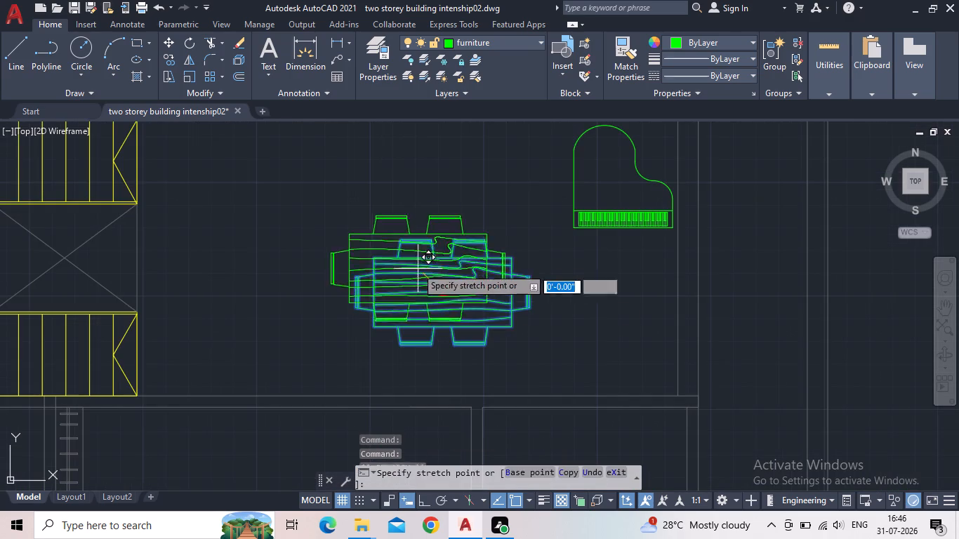
pyautogui.scroll(1, 402, 239)
pyautogui.moveTo(402, 239); pyautogui.dragTo(406, 259, button='middle')
pyautogui.scroll(-2, 405, 256)
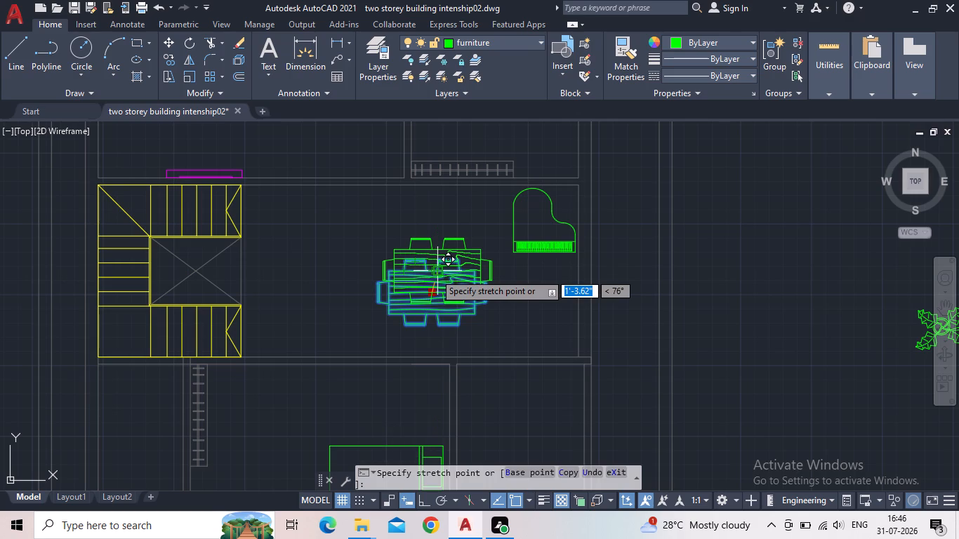
pyautogui.click(434, 274)
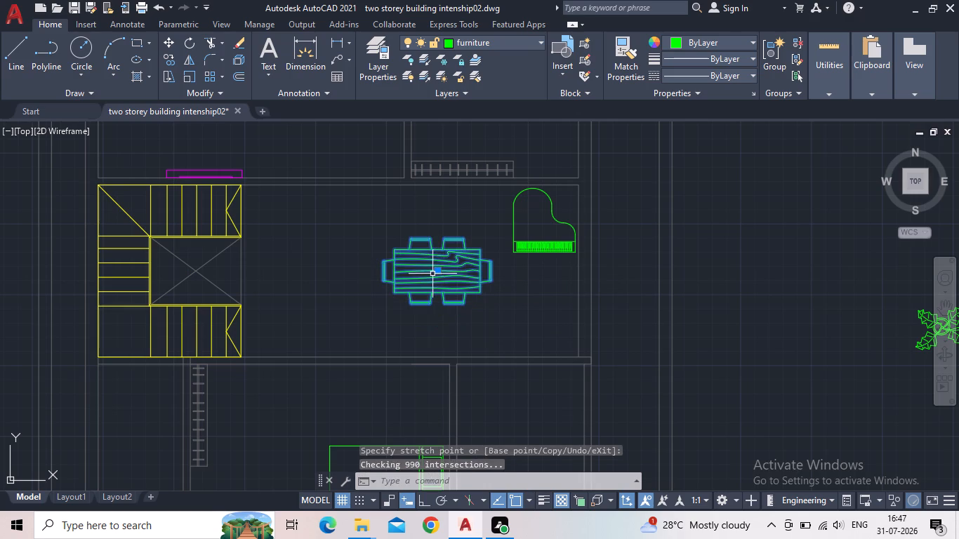
pyautogui.moveTo(435, 275); pyautogui.dragTo(420, 280, button='middle')
pyautogui.press('Escape')
# Move the kitchen unit with stove and sink from the spare blocks into the middle hall's lower corner, below the piano.
pyautogui.scroll(-2, 405, 289)
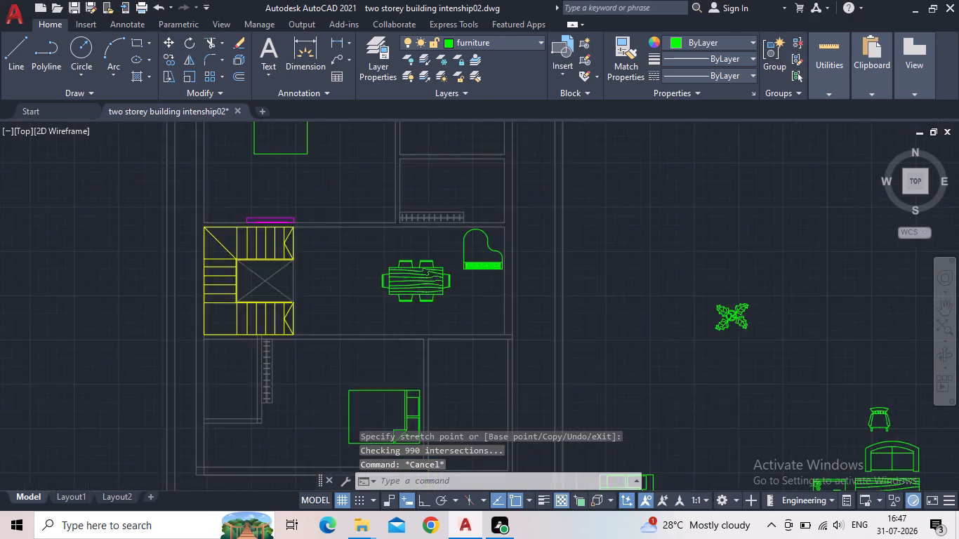
pyautogui.moveTo(446, 295); pyautogui.dragTo(419, 300, button='middle')
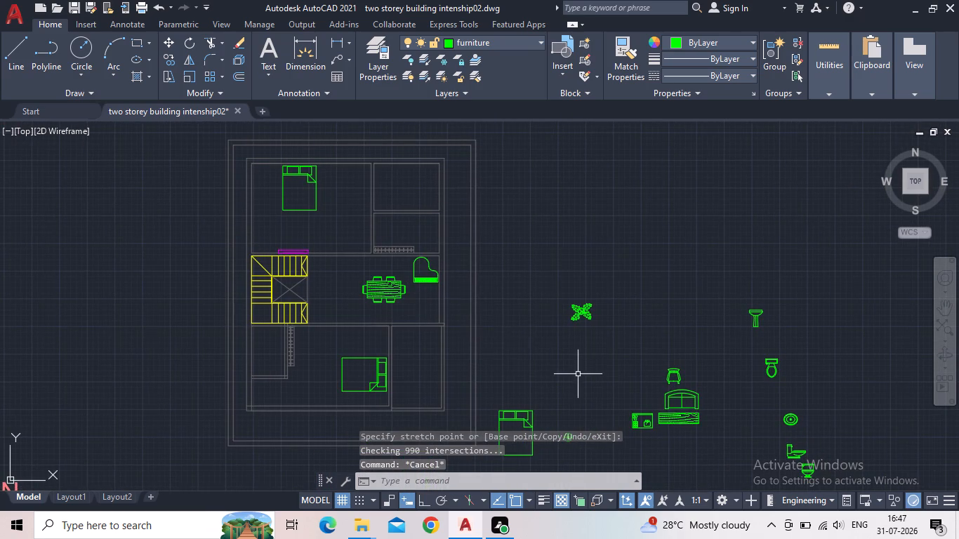
pyautogui.moveTo(578, 374); pyautogui.dragTo(509, 286, button='middle')
pyautogui.scroll(1, 578, 374)
pyautogui.moveTo(627, 395); pyautogui.dragTo(612, 379)
pyautogui.click(585, 328)
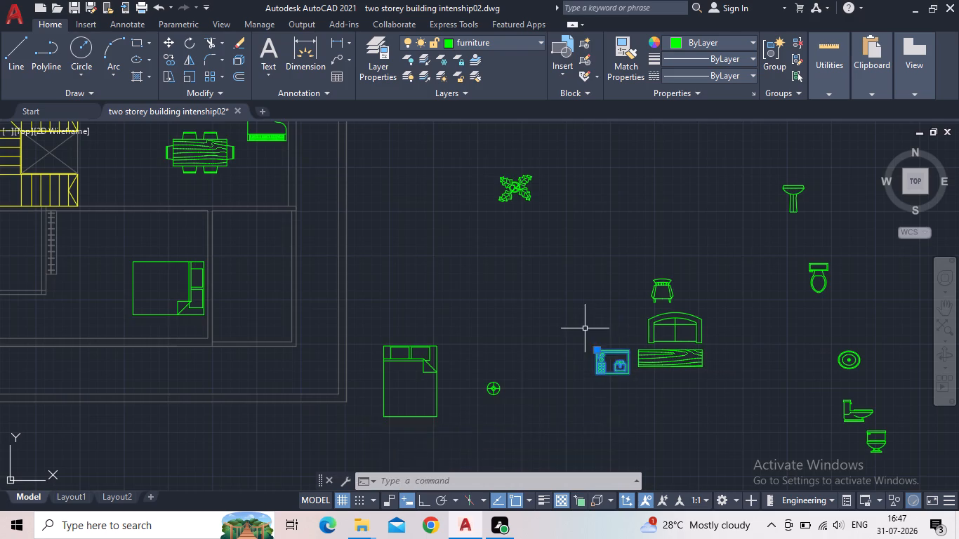
pyautogui.scroll(2, 601, 372)
pyautogui.moveTo(589, 320); pyautogui.dragTo(565, 313)
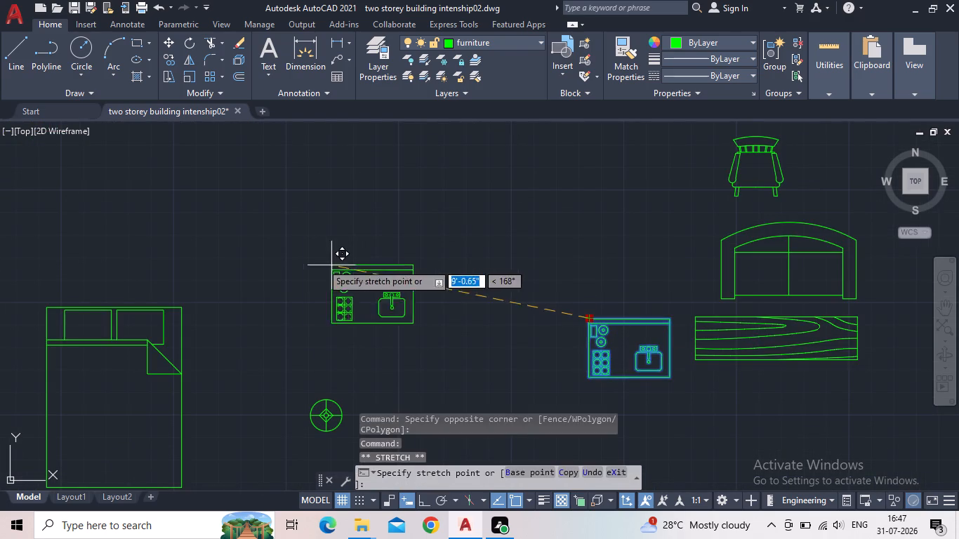
pyautogui.moveTo(303, 255); pyautogui.dragTo(562, 312, button='middle')
pyautogui.scroll(-2, 564, 312)
pyautogui.moveTo(331, 161); pyautogui.dragTo(331, 166, button='middle')
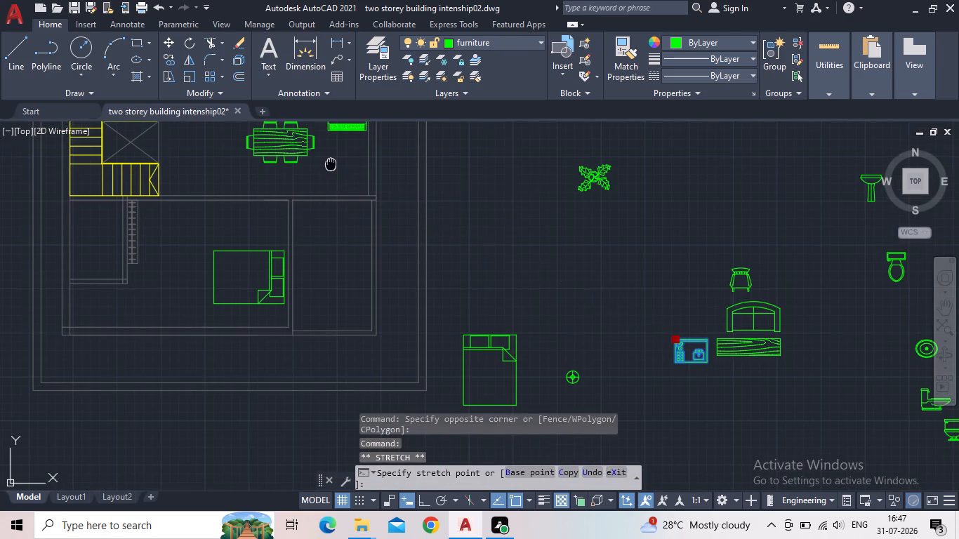
pyautogui.moveTo(331, 166); pyautogui.dragTo(335, 214, button='middle')
pyautogui.scroll(1, 335, 214)
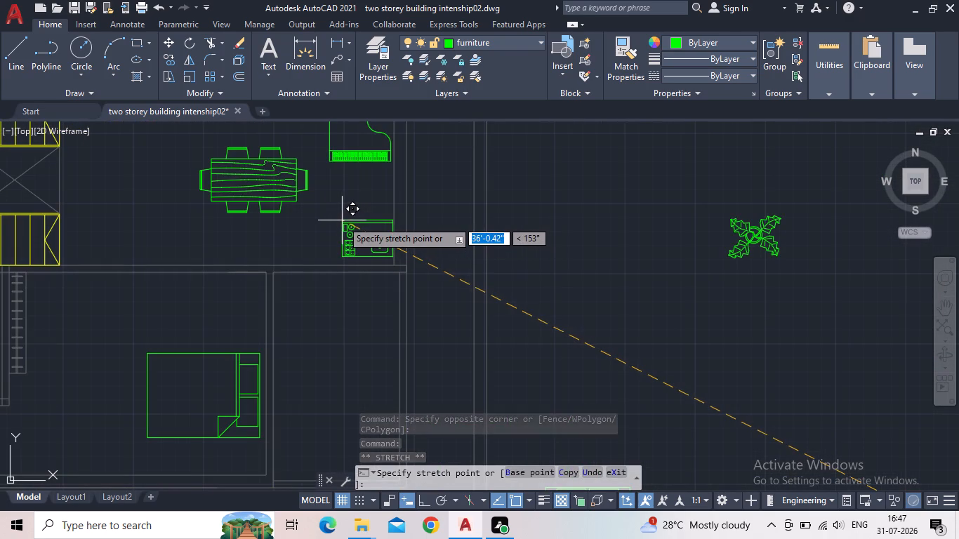
pyautogui.scroll(2, 342, 220)
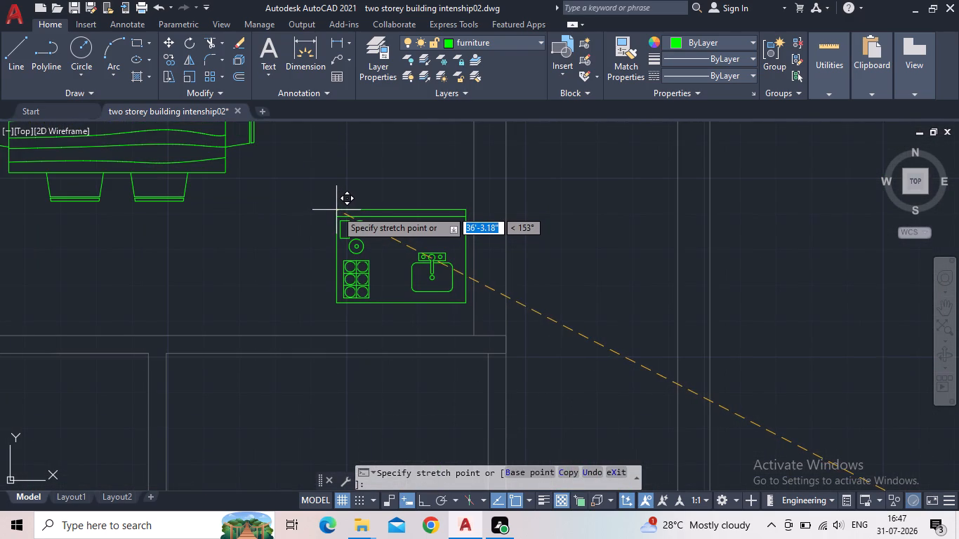
pyautogui.click(337, 208)
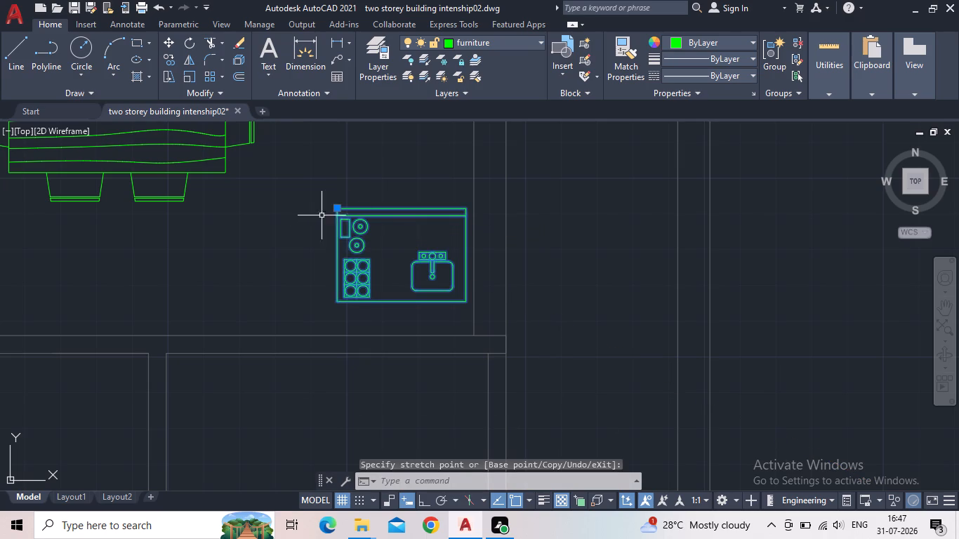
pyautogui.scroll(-2, 374, 275)
pyautogui.press('Escape')
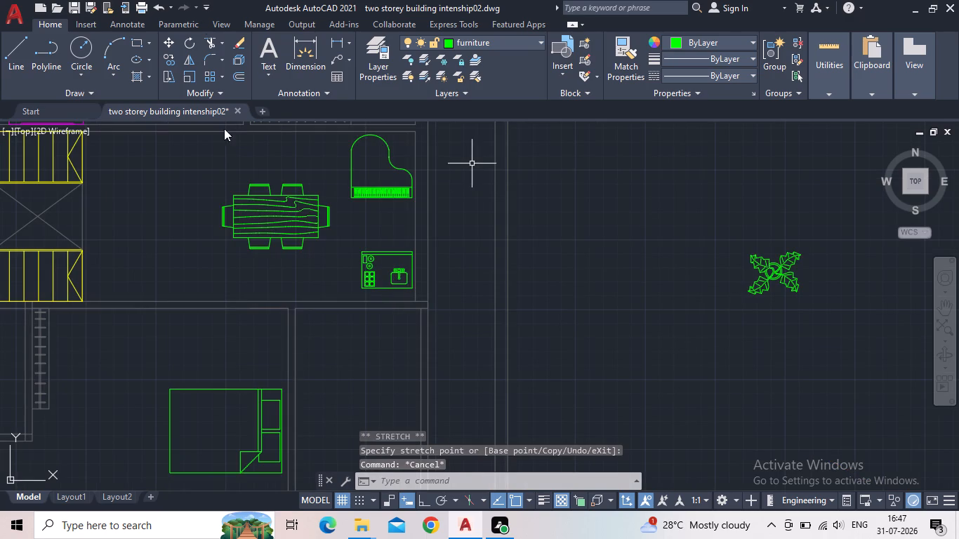
# Save the drawing.
pyautogui.click(70, 6)
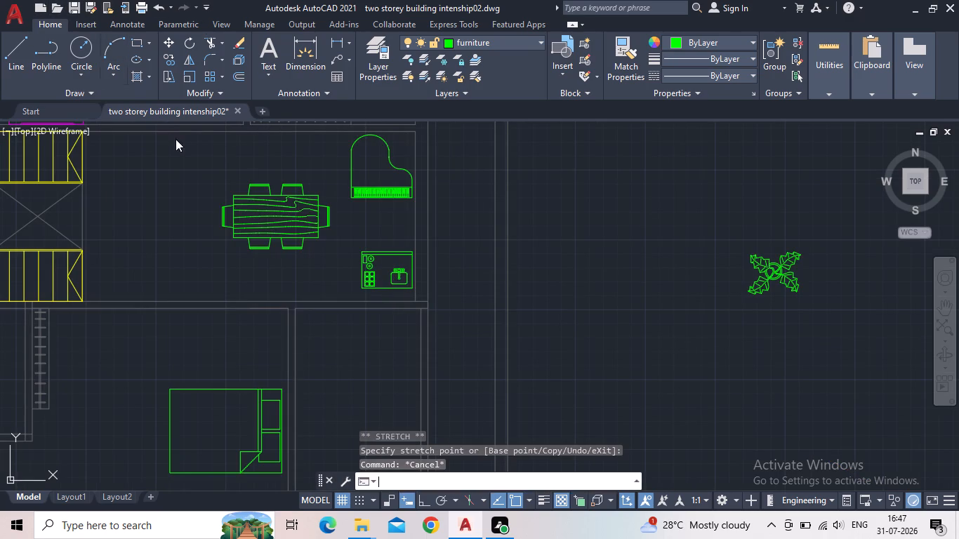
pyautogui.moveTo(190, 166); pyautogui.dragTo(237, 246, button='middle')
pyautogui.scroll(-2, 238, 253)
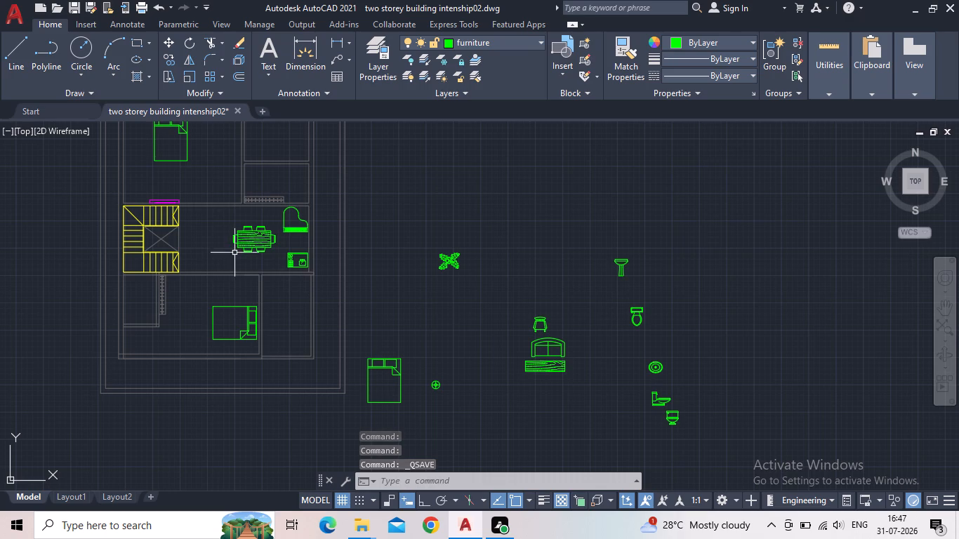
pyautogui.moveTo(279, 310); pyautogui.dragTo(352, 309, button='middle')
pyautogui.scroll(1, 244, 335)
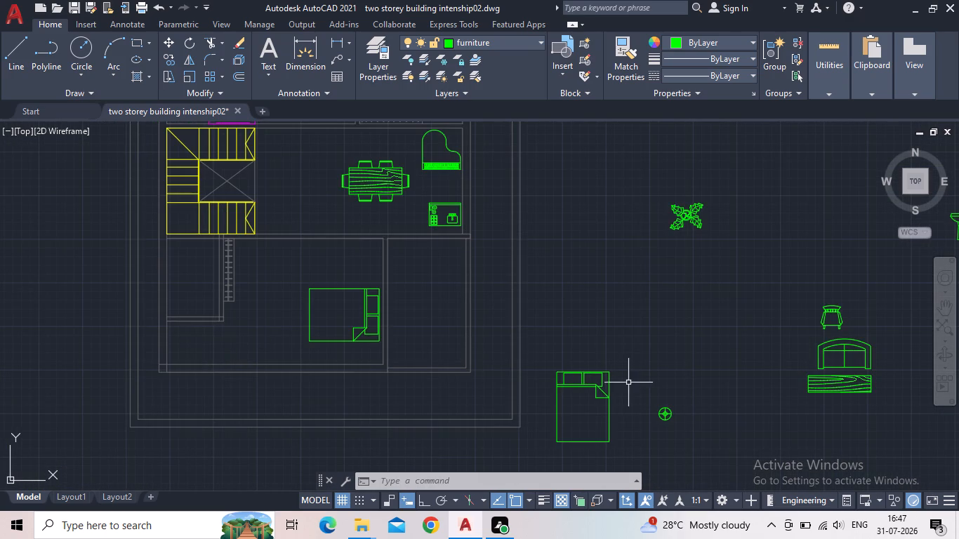
# Nudge the spare armchair block slightly down toward the sofa among the loose furniture beside the plan.
pyautogui.scroll(-1, 628, 382)
pyautogui.moveTo(623, 360); pyautogui.dragTo(510, 336, button='middle')
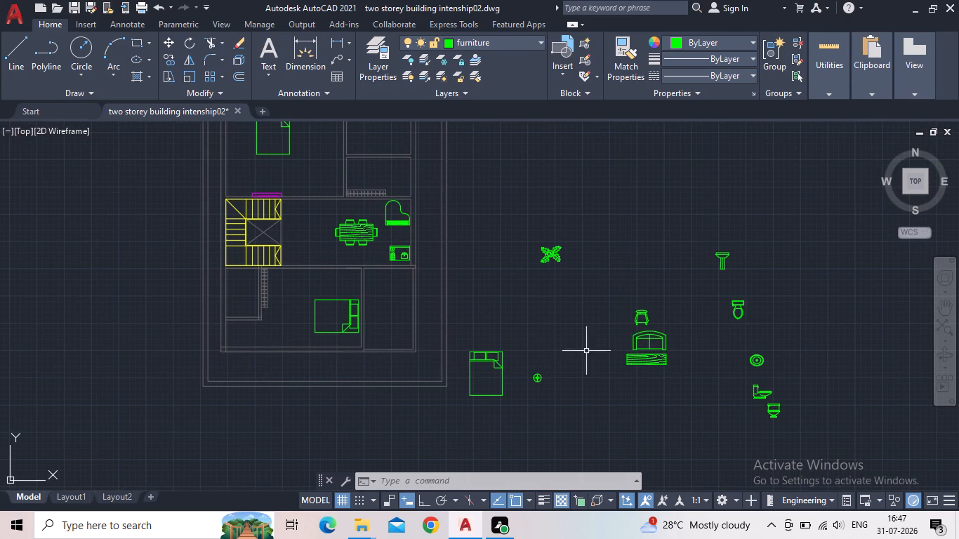
pyautogui.scroll(2, 660, 361)
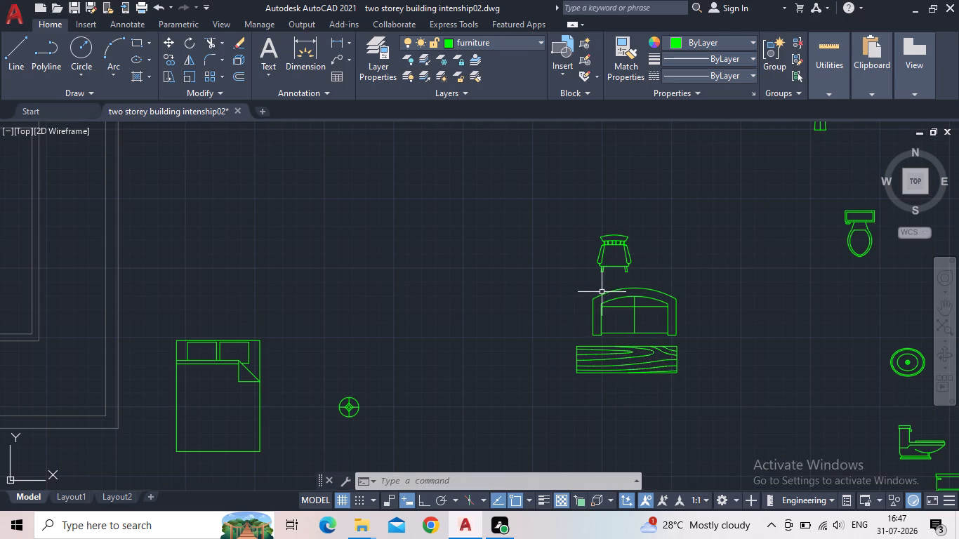
pyautogui.scroll(2, 616, 284)
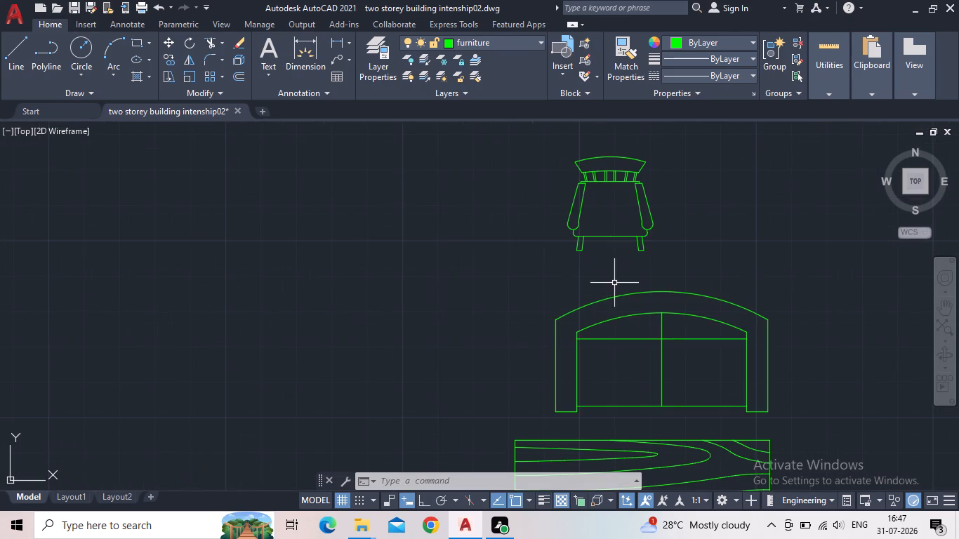
pyautogui.click(600, 179)
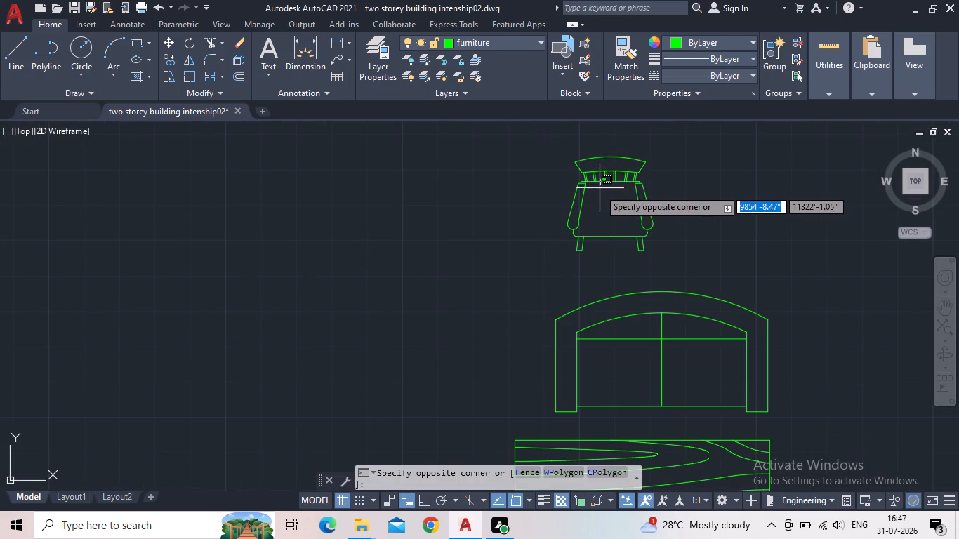
pyautogui.click(599, 189)
pyautogui.rightClick(610, 154)
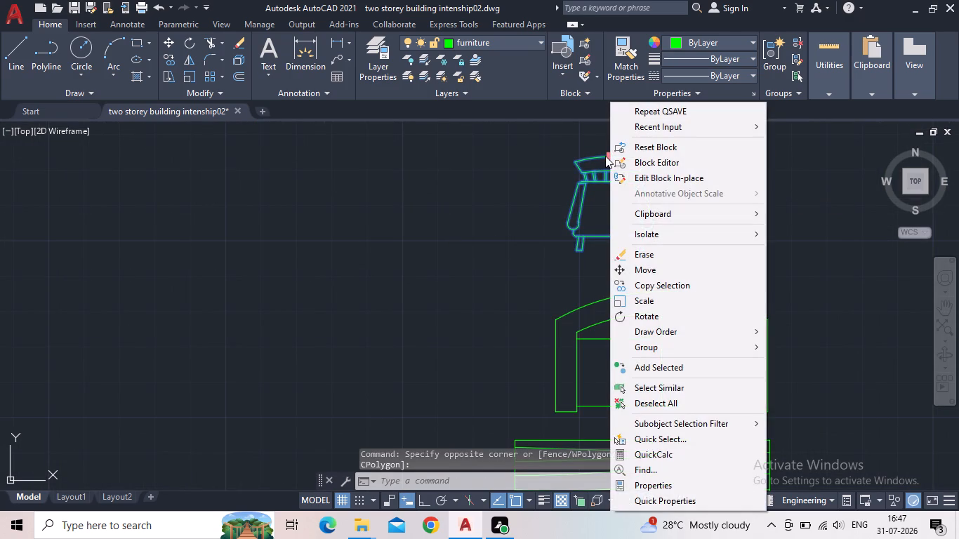
pyautogui.click(602, 157)
pyautogui.click(614, 158)
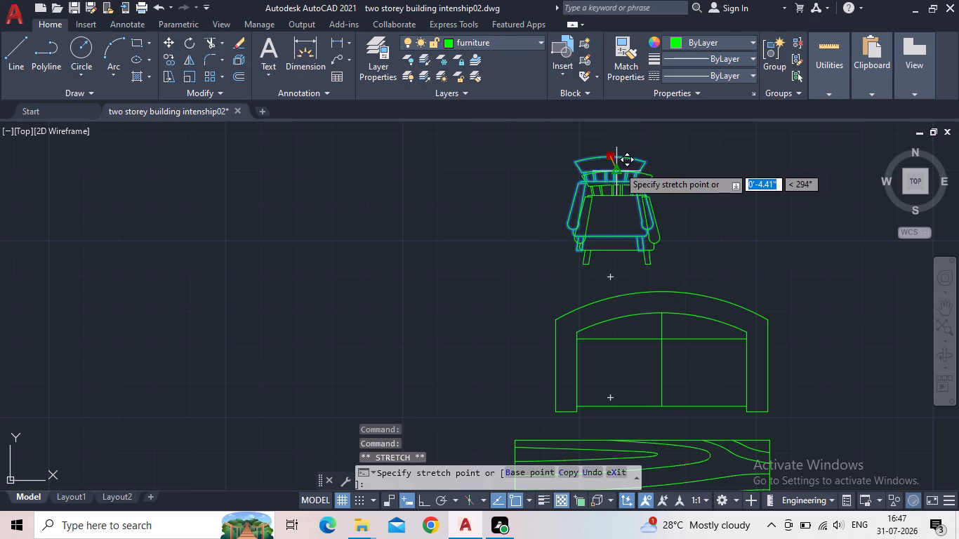
pyautogui.click(619, 166)
# Nudge the spare sofa block slightly down toward the wood-grain table.
pyautogui.moveTo(649, 277); pyautogui.dragTo(600, 162, button='middle')
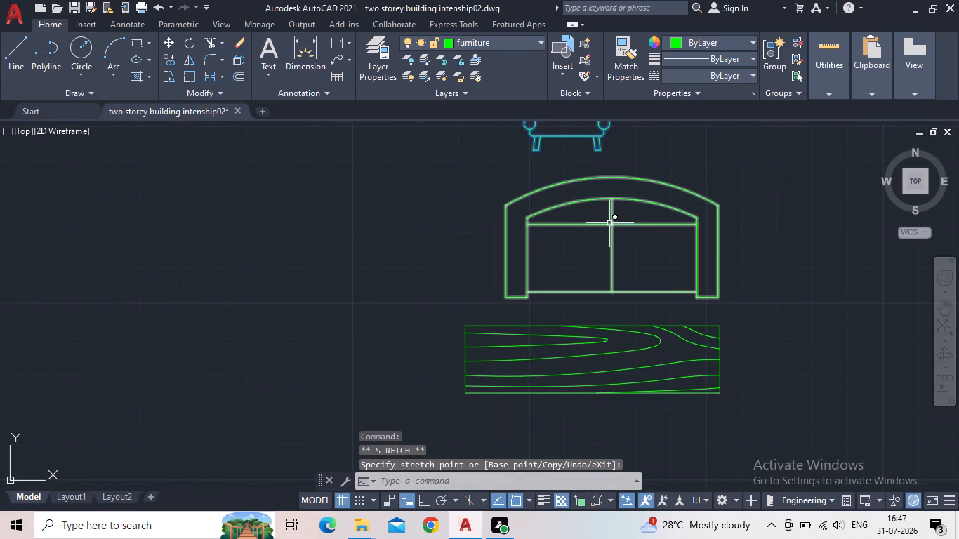
pyautogui.click(609, 222)
pyautogui.click(611, 179)
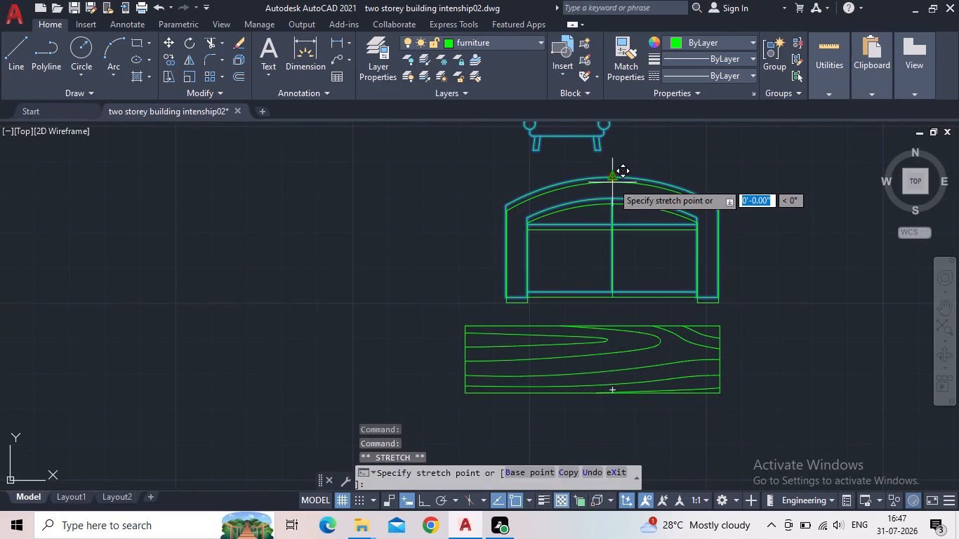
pyautogui.click(612, 182)
pyautogui.press('Escape')
# Insert the Toilet - Imperial block from the Architectural tool palette into the empty area beside the spare bed and round lamp symbol.
pyautogui.scroll(-3, 668, 242)
pyautogui.moveTo(707, 251); pyautogui.dragTo(658, 274, button='middle')
pyautogui.press('t')
pyautogui.press('o')
pyautogui.press('o')
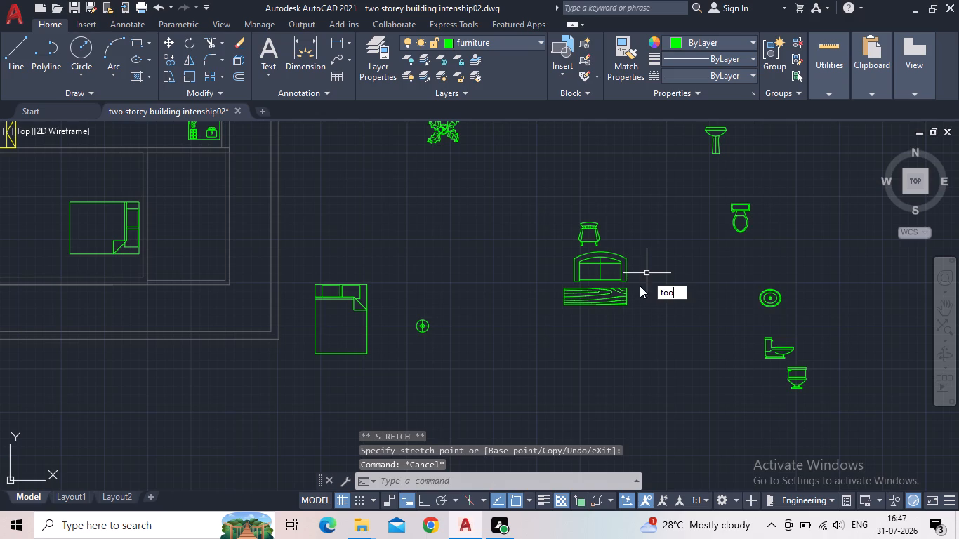
pyautogui.click(718, 301)
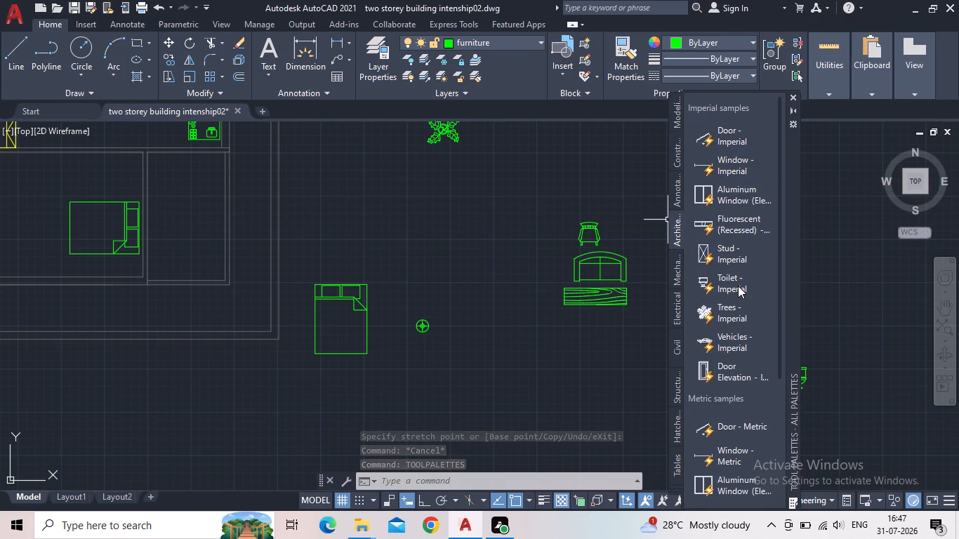
pyautogui.moveTo(733, 285); pyautogui.dragTo(505, 348)
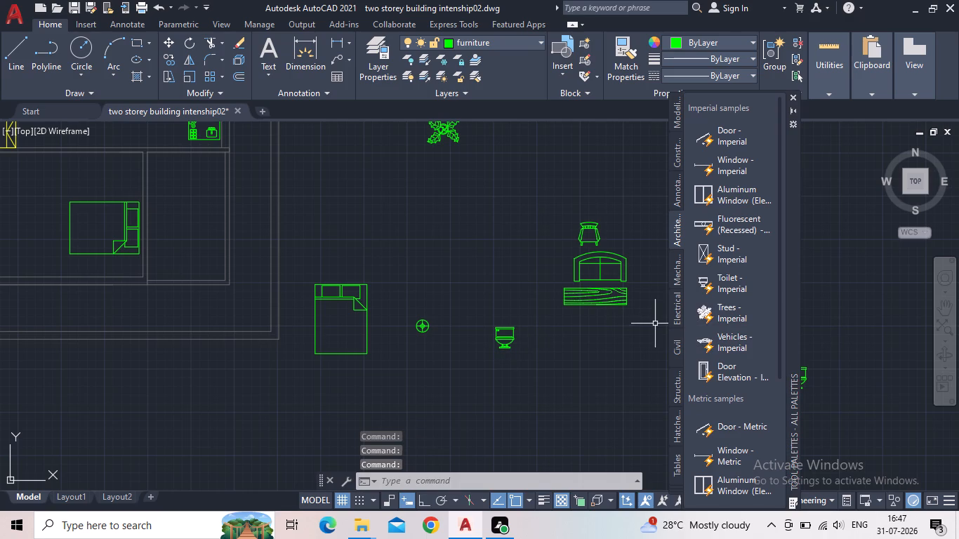
# Look through the Architectural and Civil sample blocks in the tool palettes, and close the palettes.
pyautogui.scroll(-1, 748, 384)
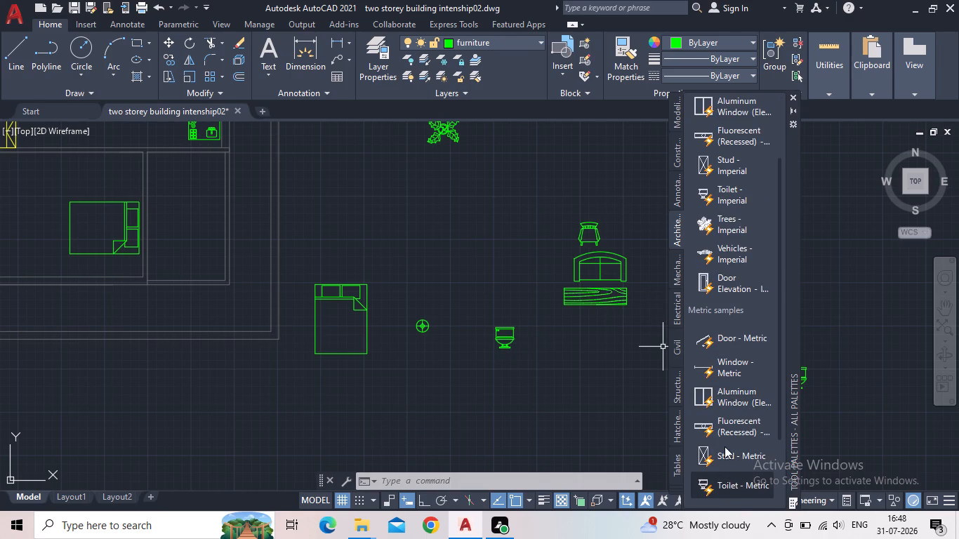
pyautogui.click(673, 351)
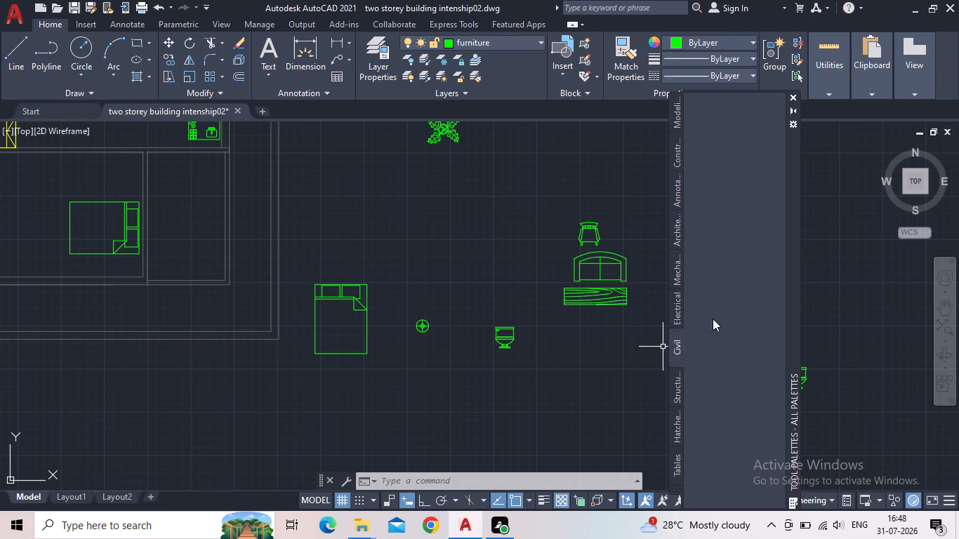
pyautogui.scroll(-1, 729, 286)
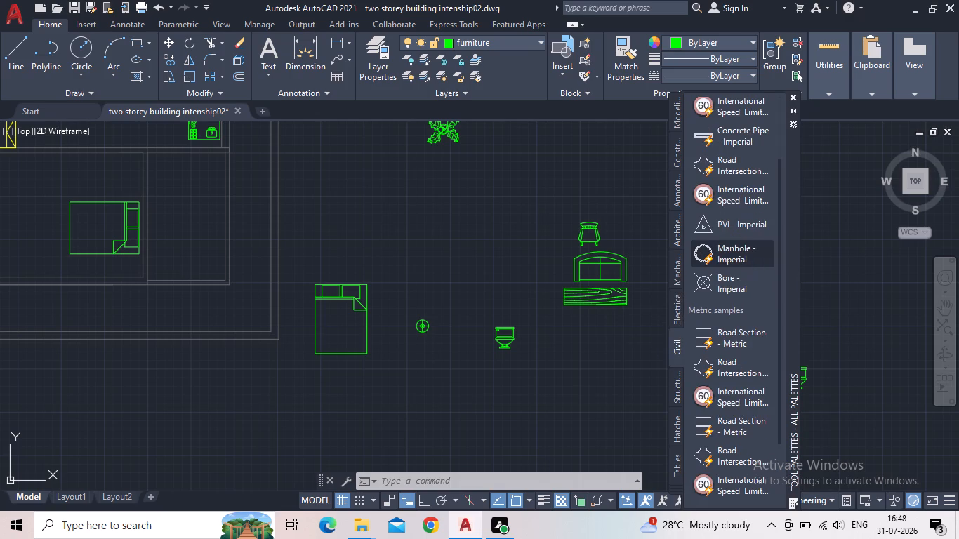
pyautogui.scroll(-4, 739, 309)
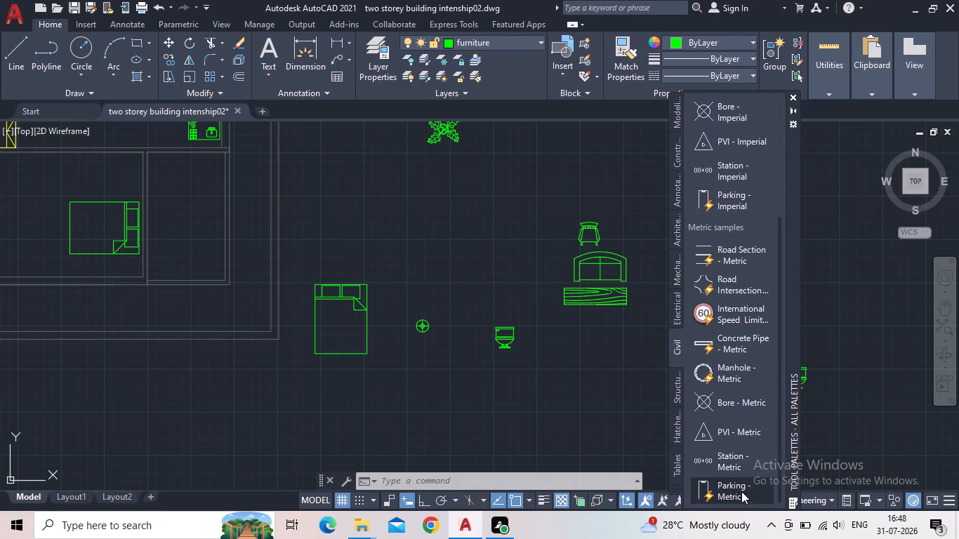
pyautogui.scroll(2, 727, 208)
pyautogui.scroll(2, 710, 122)
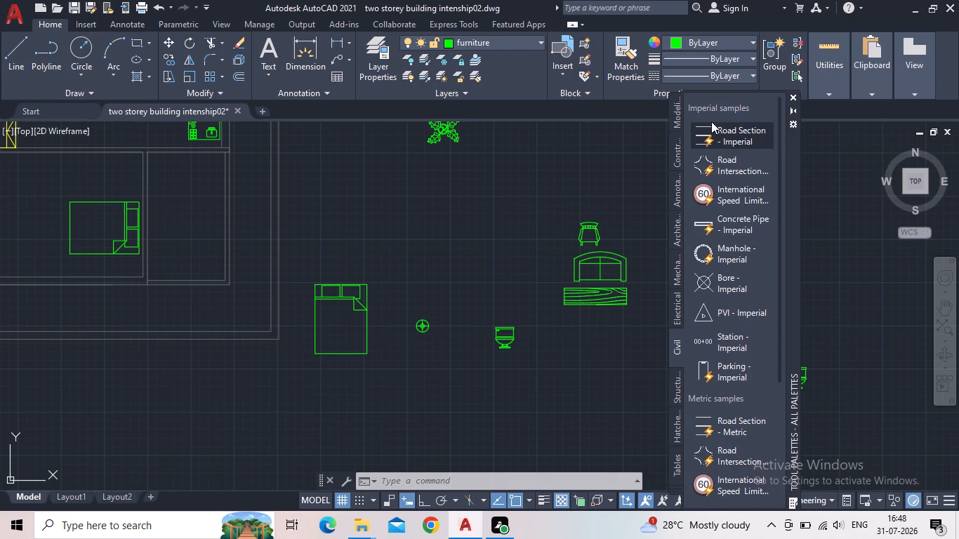
pyautogui.moveTo(790, 95); pyautogui.dragTo(785, 105)
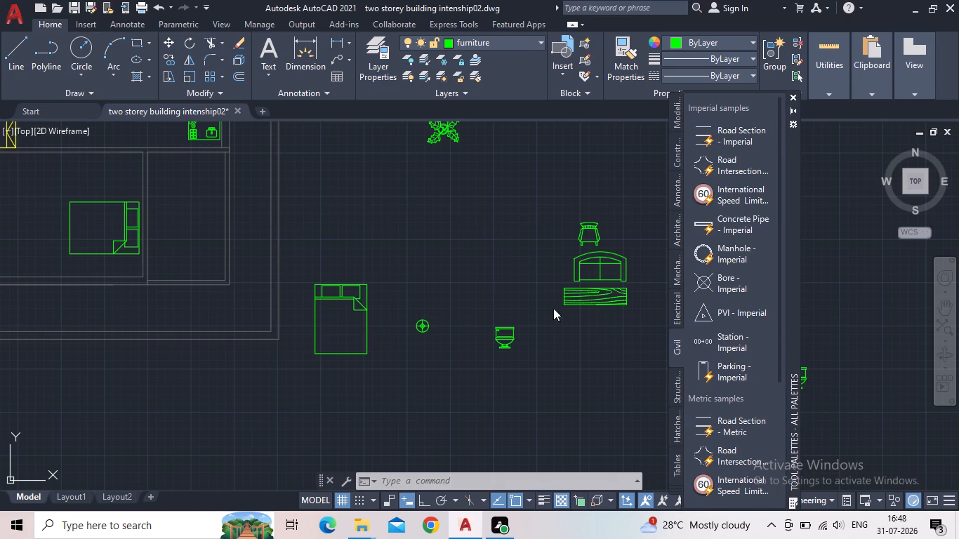
pyautogui.click(510, 335)
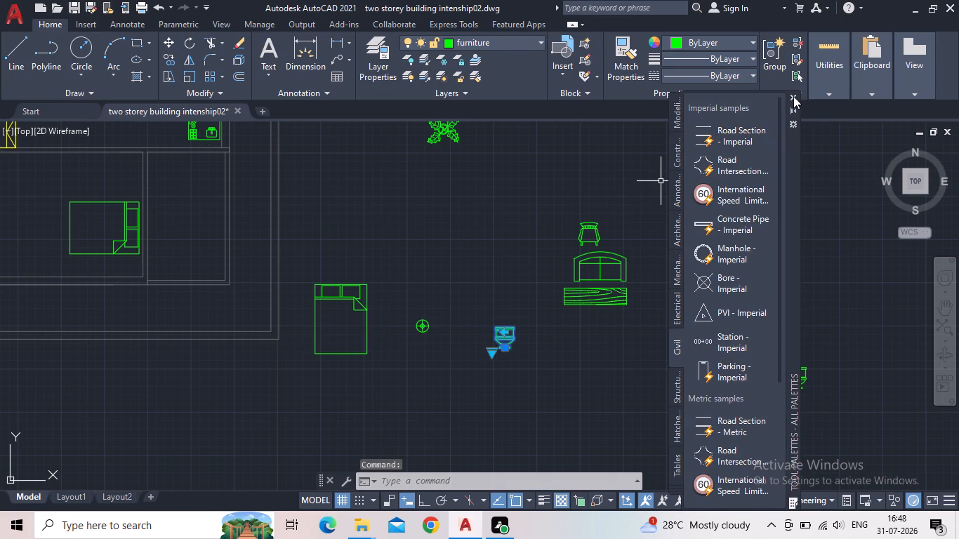
pyautogui.click(793, 96)
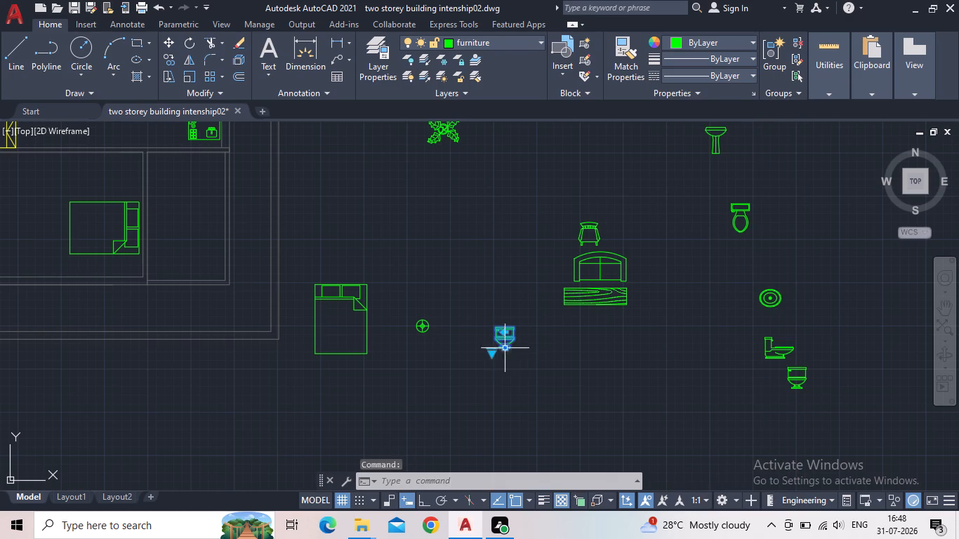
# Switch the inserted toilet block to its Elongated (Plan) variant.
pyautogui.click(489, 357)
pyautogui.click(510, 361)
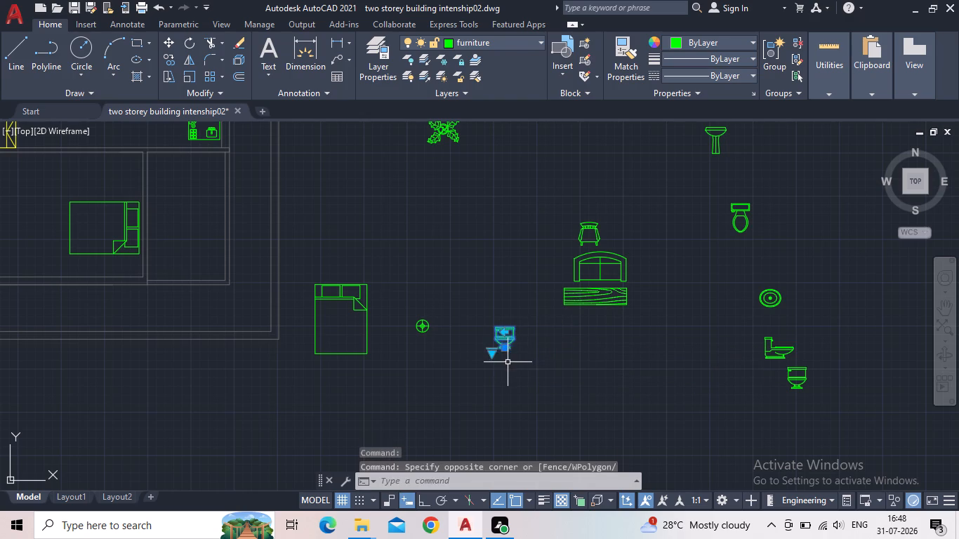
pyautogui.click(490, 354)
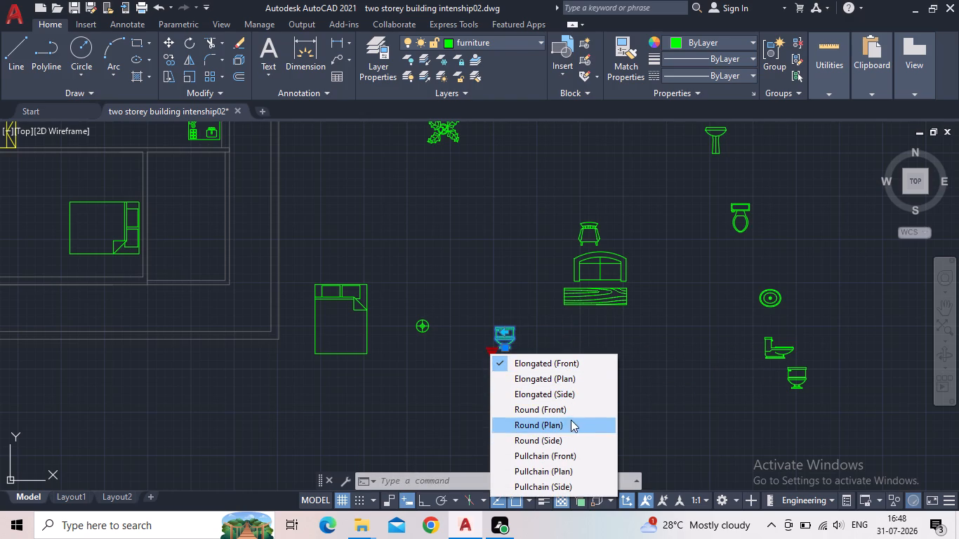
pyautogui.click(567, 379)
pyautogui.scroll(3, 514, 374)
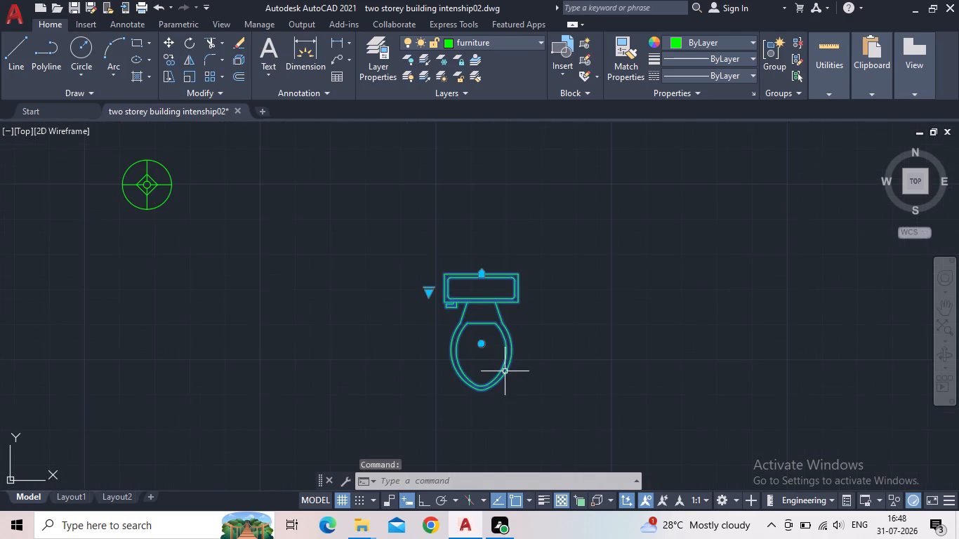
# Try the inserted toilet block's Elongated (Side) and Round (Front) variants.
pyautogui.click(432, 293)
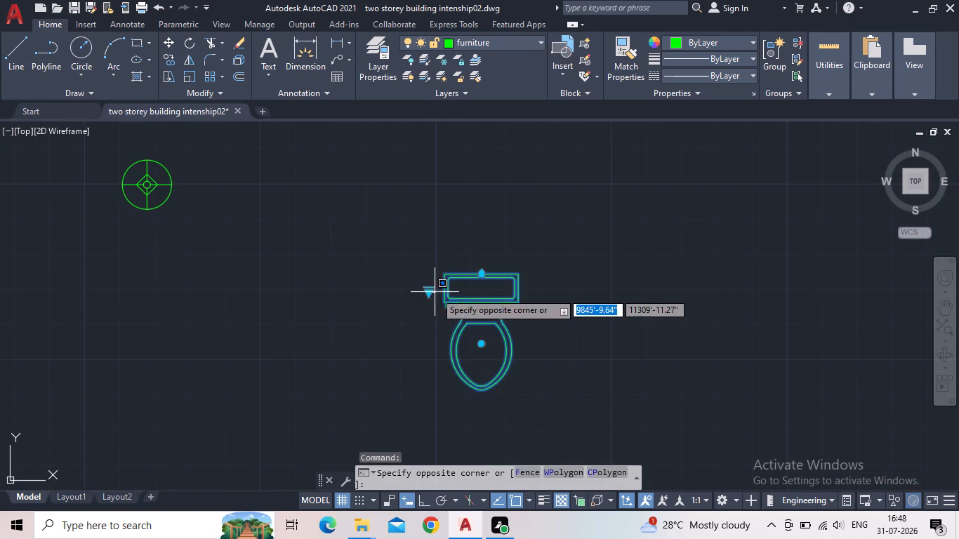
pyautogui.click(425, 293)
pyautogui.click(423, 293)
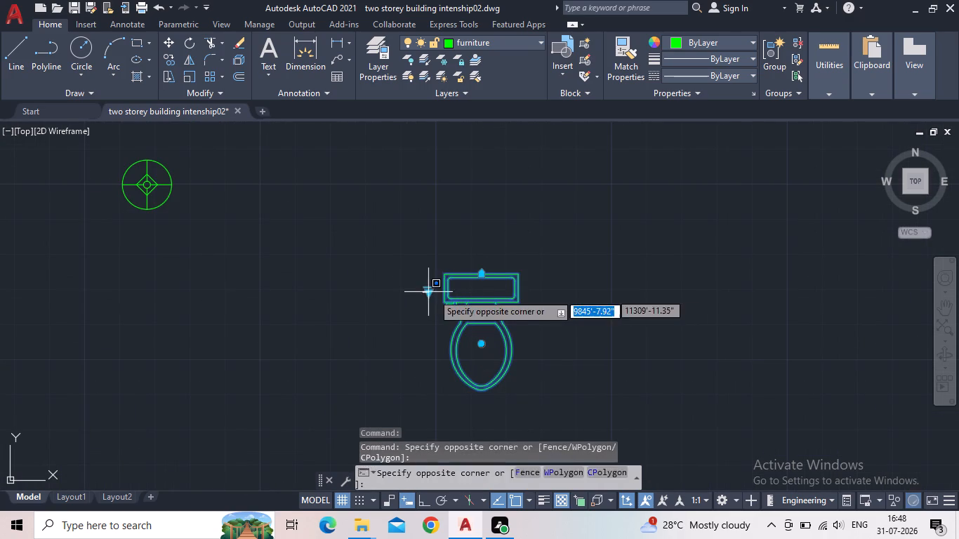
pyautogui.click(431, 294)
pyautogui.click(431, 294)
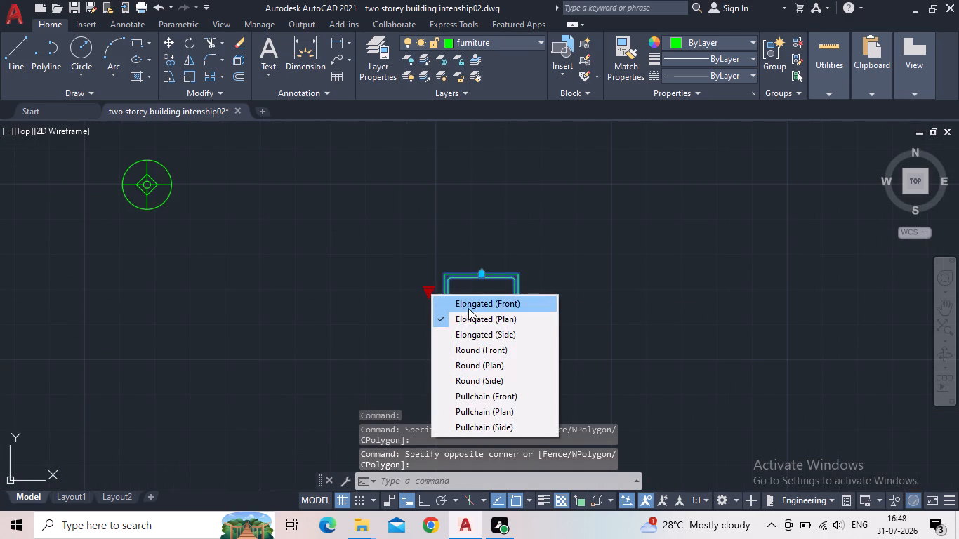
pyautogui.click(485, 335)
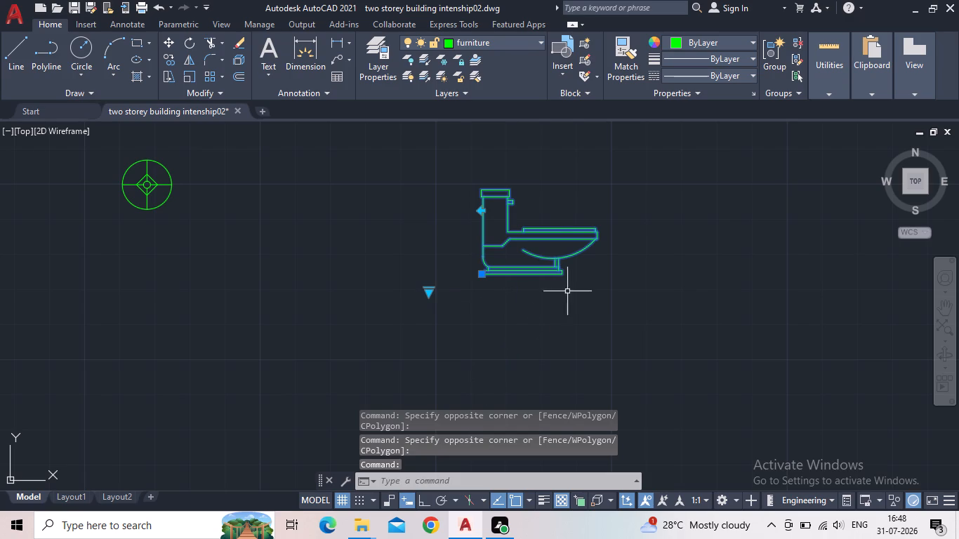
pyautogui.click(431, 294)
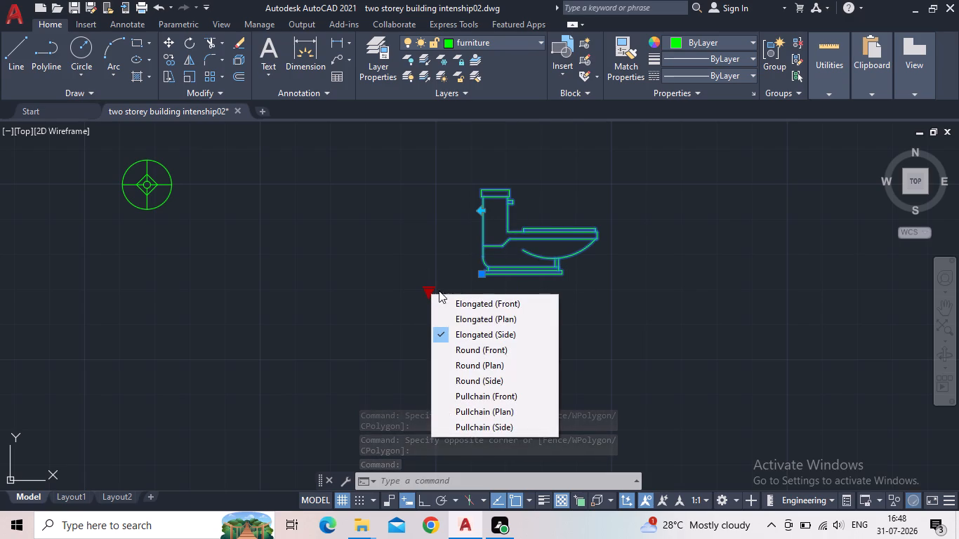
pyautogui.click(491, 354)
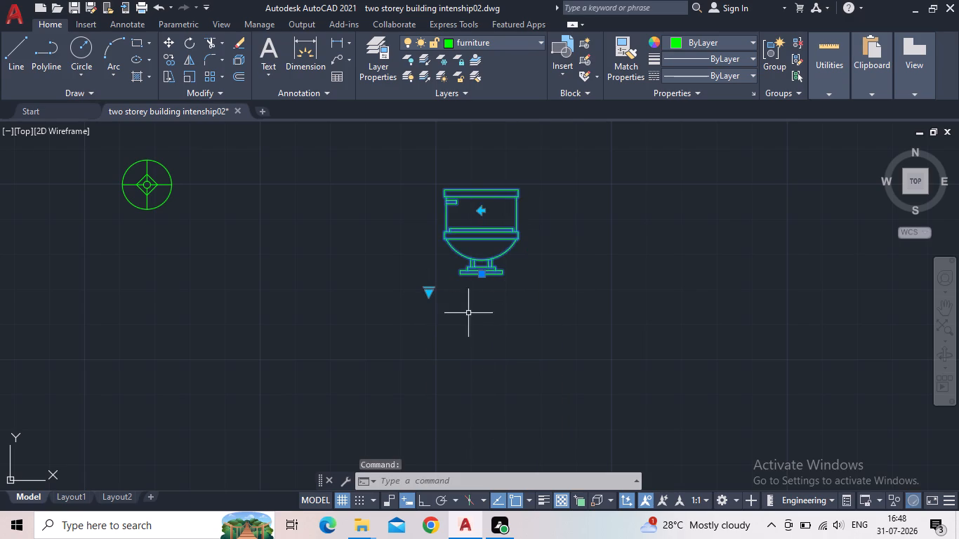
# Set the inserted toilet block to its Round (Plan) variant.
pyautogui.click(432, 293)
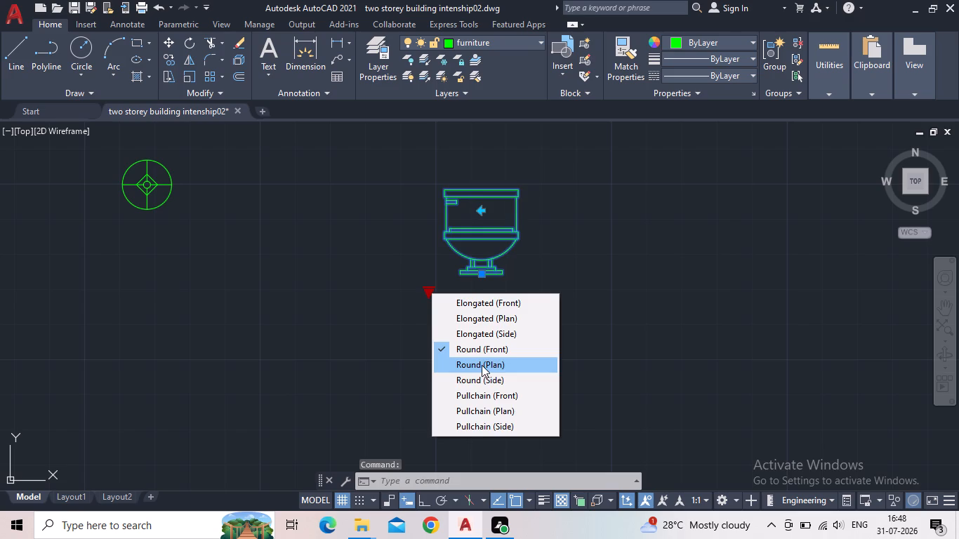
pyautogui.click(482, 365)
pyautogui.click(430, 296)
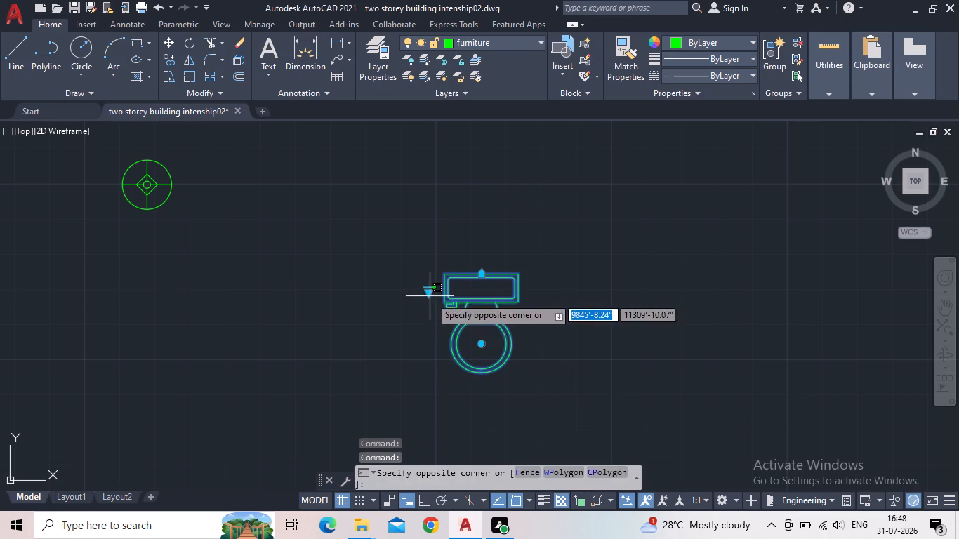
pyautogui.click(430, 313)
pyautogui.scroll(-1, 479, 325)
pyautogui.moveTo(534, 326); pyautogui.dragTo(533, 326, button='middle')
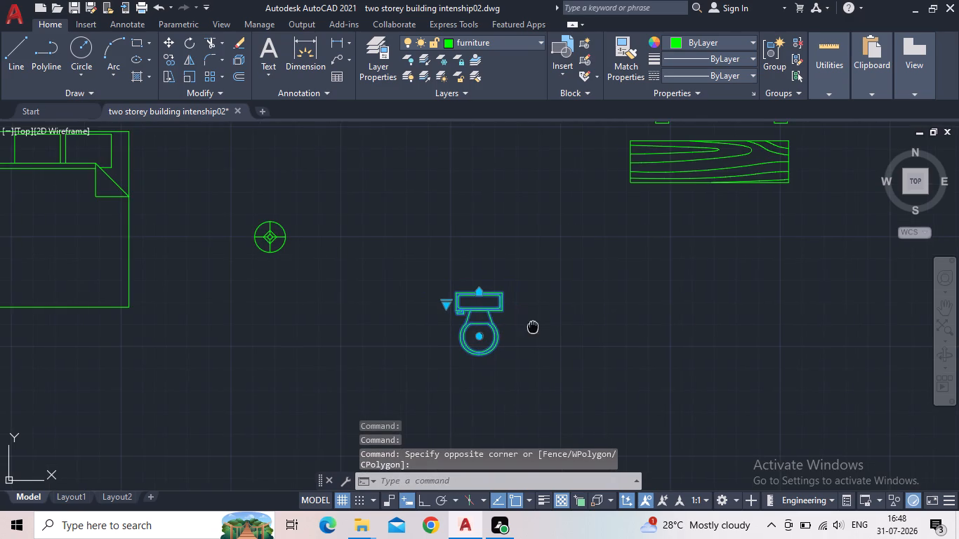
pyautogui.moveTo(533, 326); pyautogui.dragTo(477, 299, button='middle')
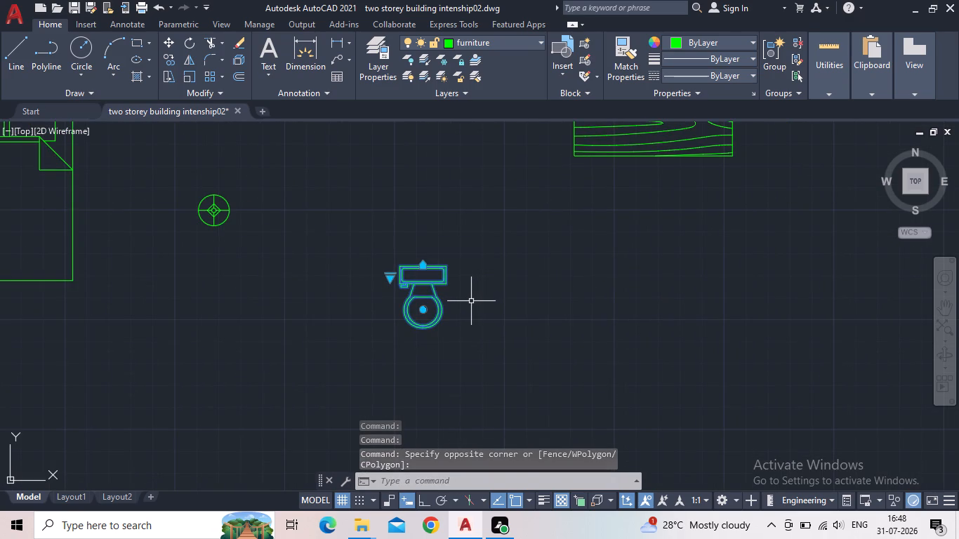
pyautogui.press('Escape')
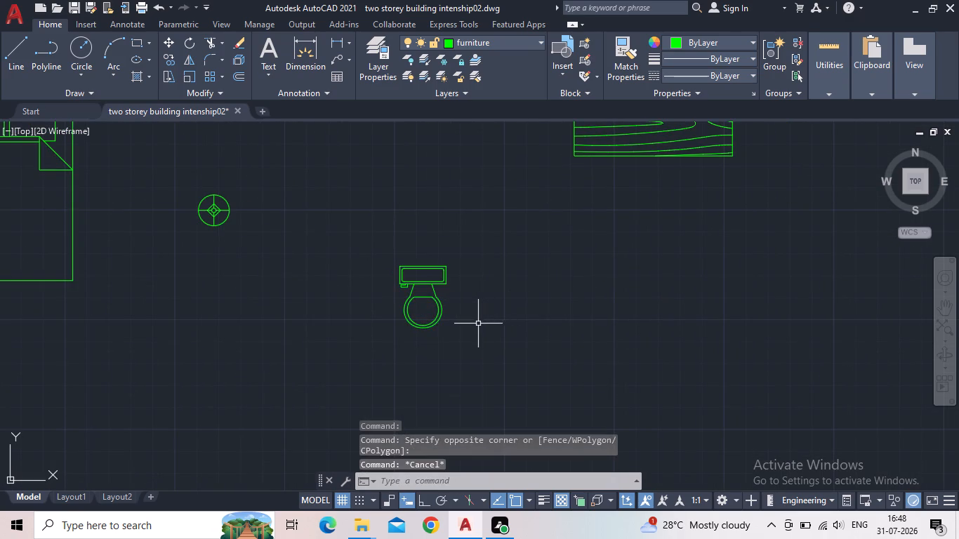
# Rotate the Round (Plan) toilet block 90° counterclockwise about its tank's back edge, so the bowl points east.
pyautogui.moveTo(475, 326); pyautogui.dragTo(456, 319)
pyautogui.click(373, 263)
pyautogui.press('r')
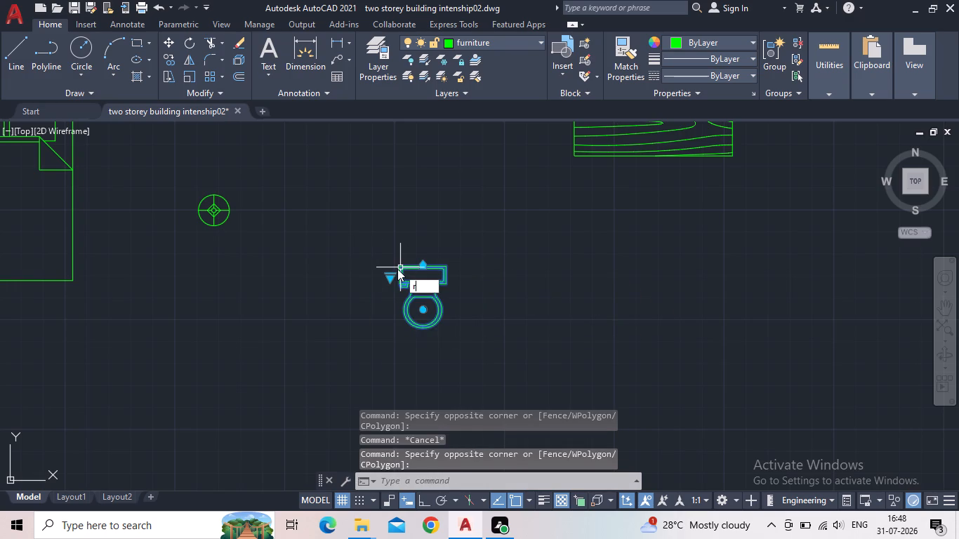
pyautogui.press('o')
pyautogui.press('space')
pyautogui.click(422, 505)
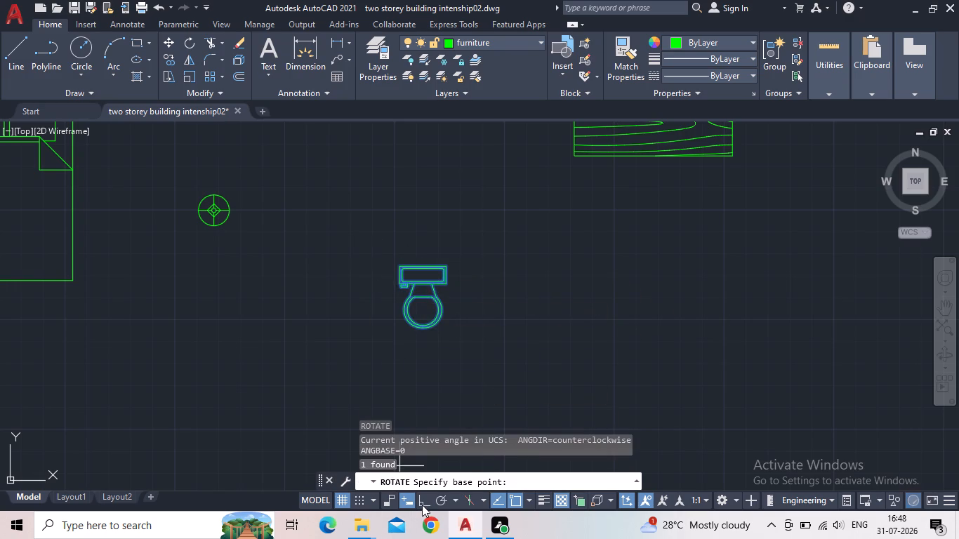
pyautogui.click(424, 265)
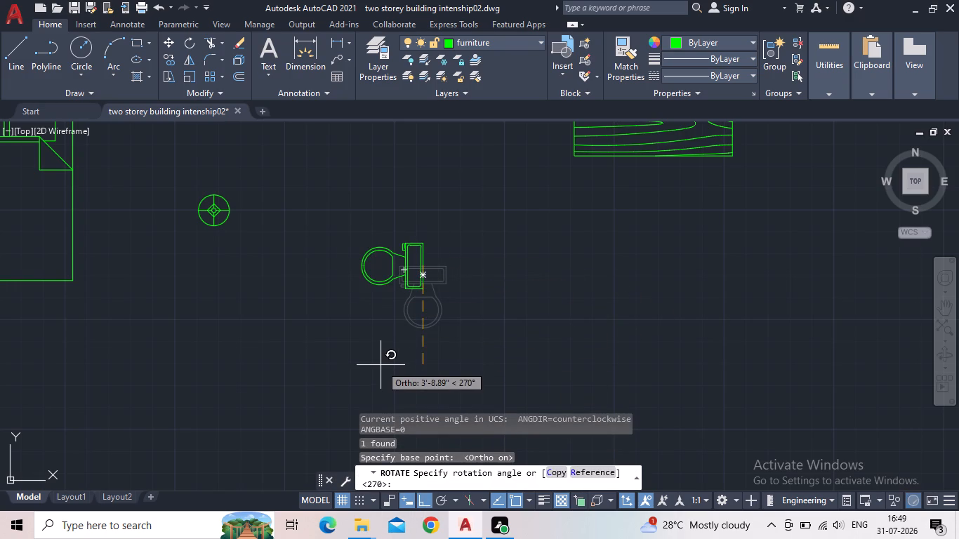
pyautogui.click(393, 197)
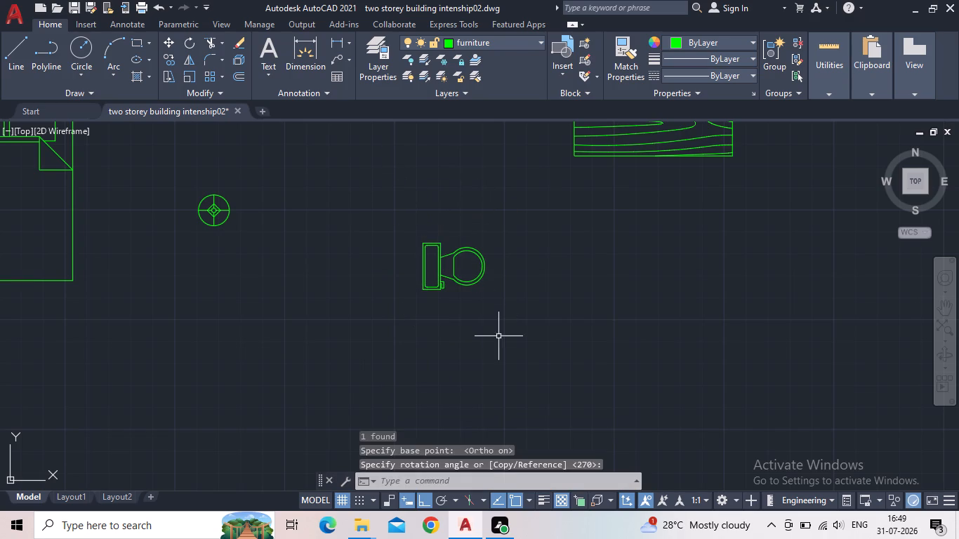
# Copy the rotated toilet from its tank's back midpoint to the west wall of the small room below the upper-floor staircase.
pyautogui.moveTo(499, 337); pyautogui.dragTo(478, 320)
pyautogui.click(411, 227)
pyautogui.press('c')
pyautogui.press('o')
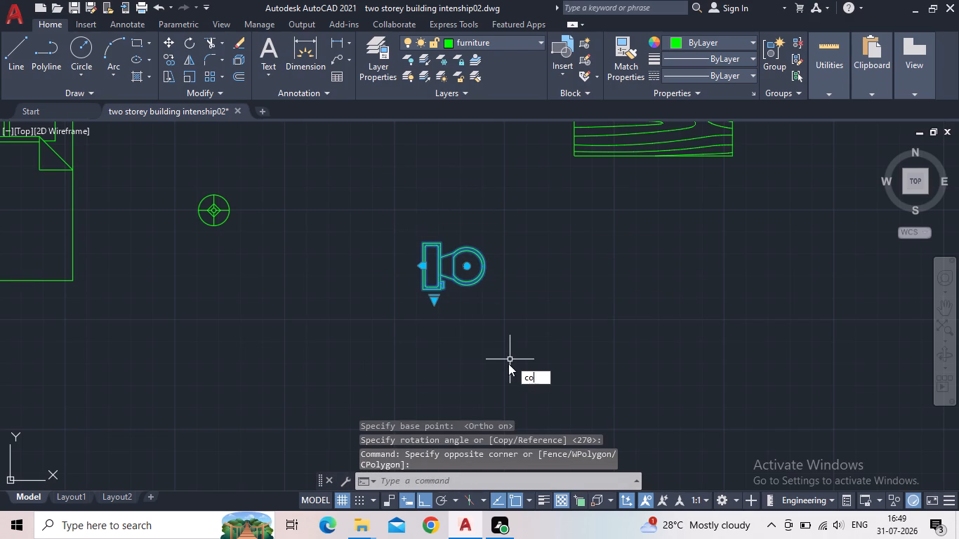
pyautogui.press('Return')
pyautogui.scroll(2, 388, 277)
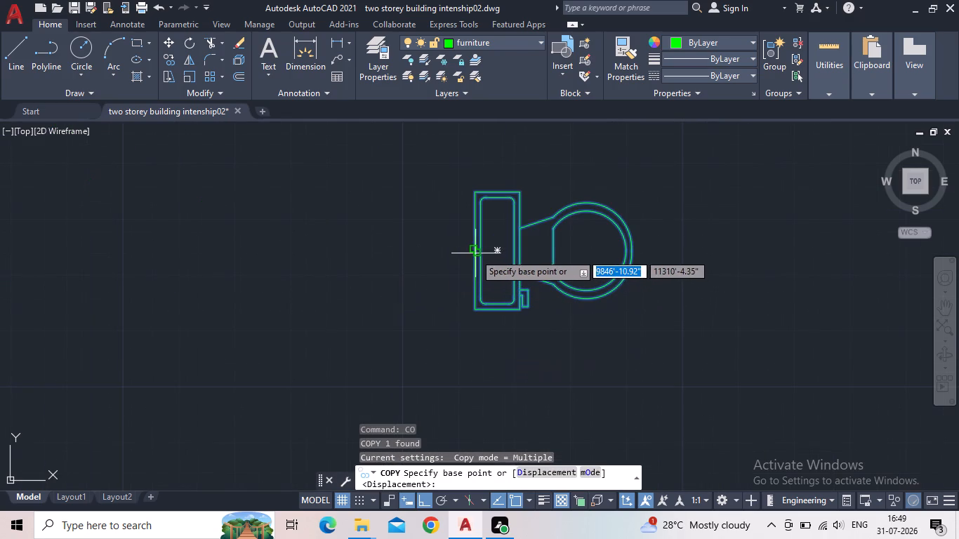
pyautogui.click(472, 254)
pyautogui.moveTo(239, 239); pyautogui.dragTo(497, 306, button='middle')
pyautogui.scroll(-2, 540, 317)
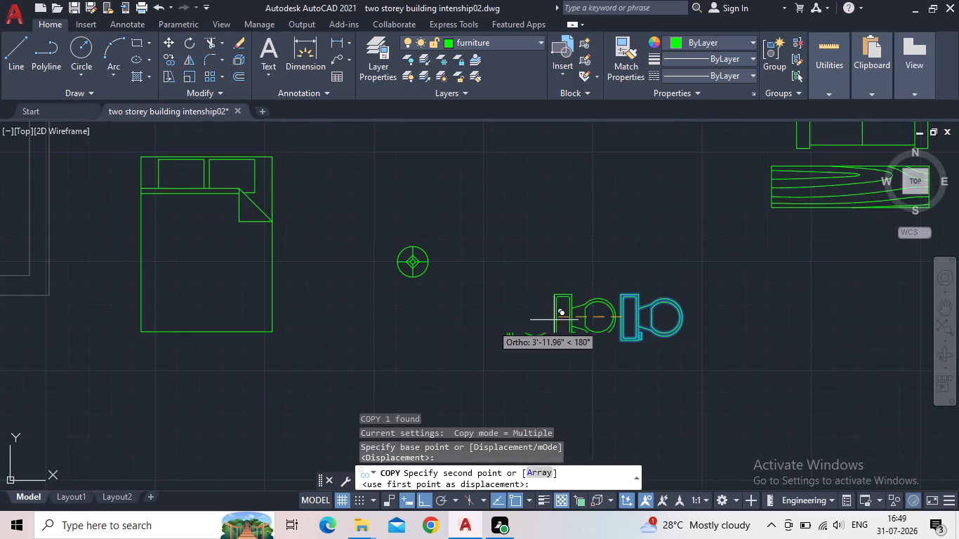
pyautogui.click(425, 503)
pyautogui.moveTo(186, 316); pyautogui.dragTo(242, 317, button='middle')
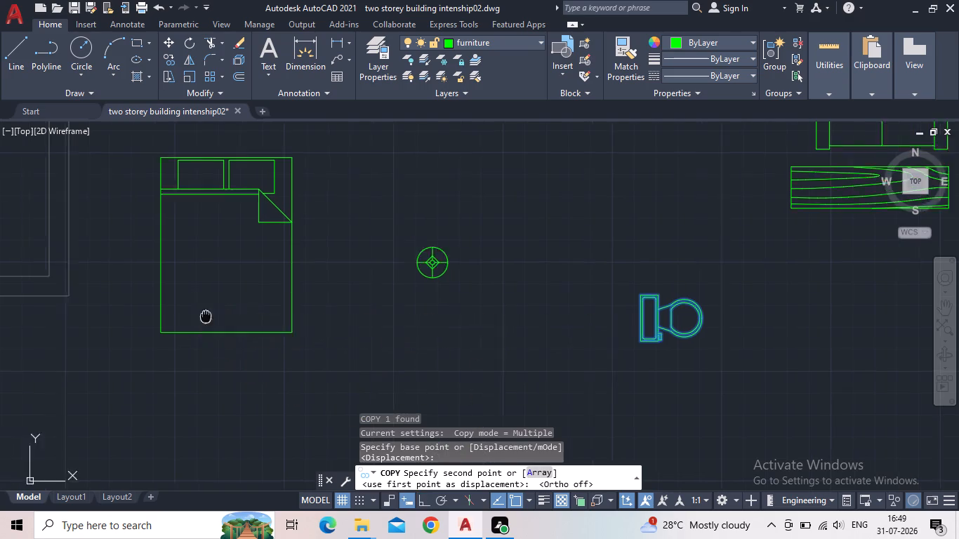
pyautogui.moveTo(242, 317); pyautogui.dragTo(409, 323, button='middle')
pyautogui.scroll(-4, 414, 324)
pyautogui.scroll(2, 137, 254)
pyautogui.scroll(1, 234, 215)
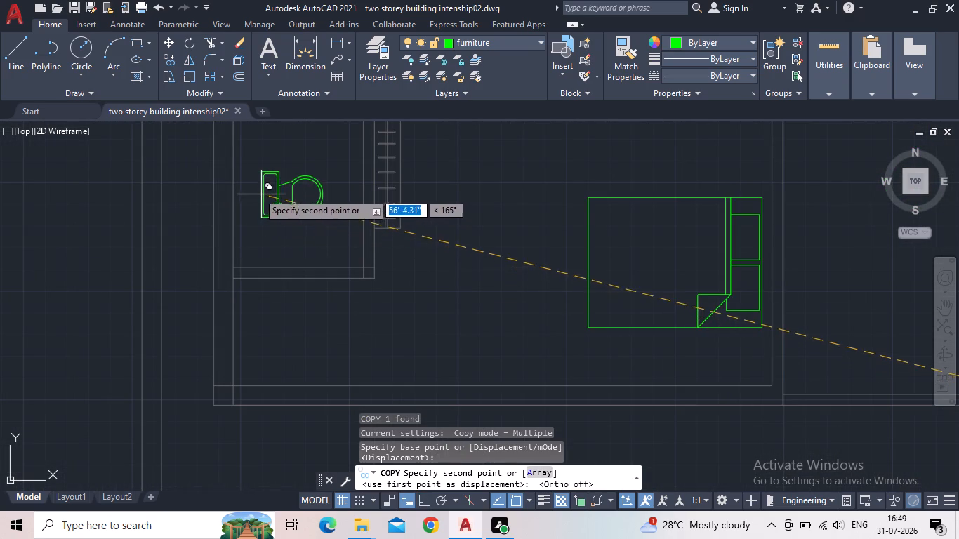
pyautogui.moveTo(255, 197); pyautogui.dragTo(285, 262, button='middle')
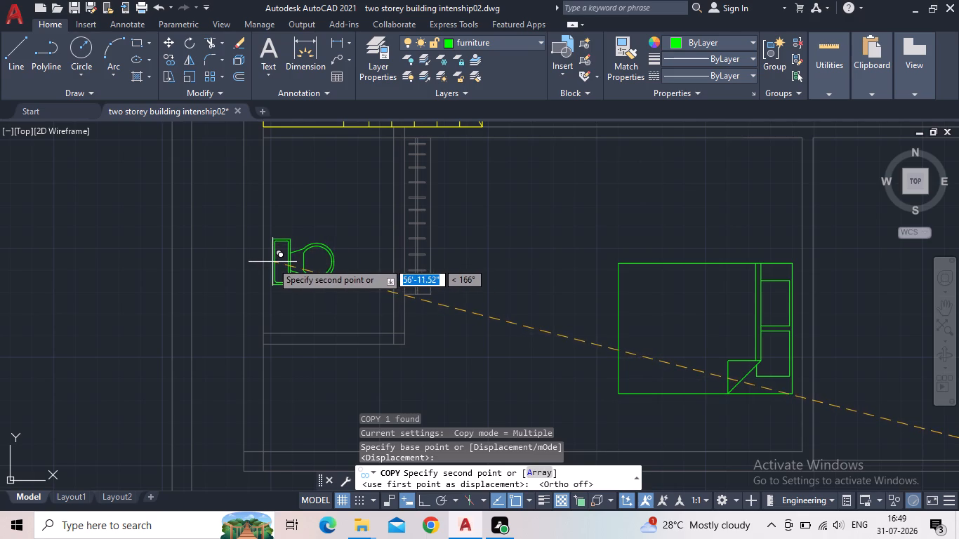
pyautogui.scroll(-1, 277, 262)
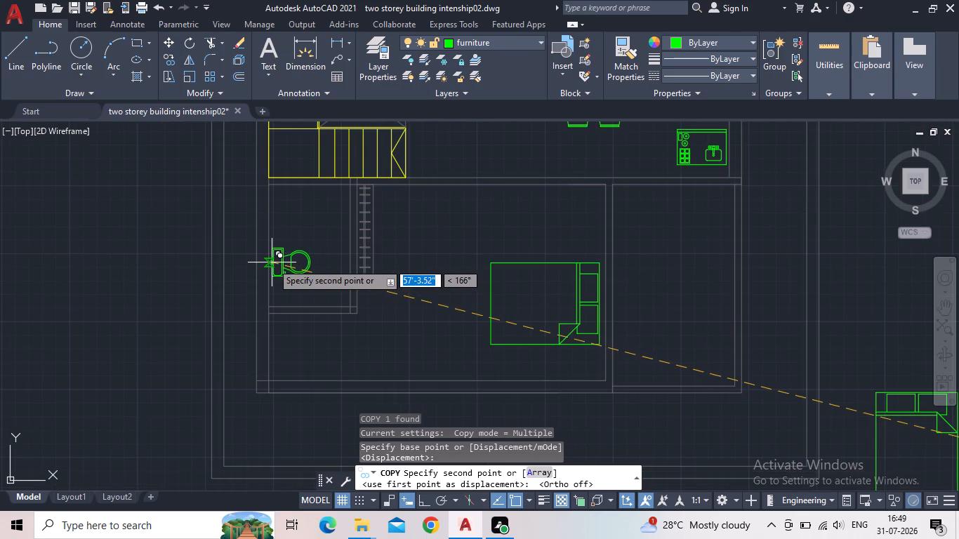
pyautogui.scroll(3, 268, 262)
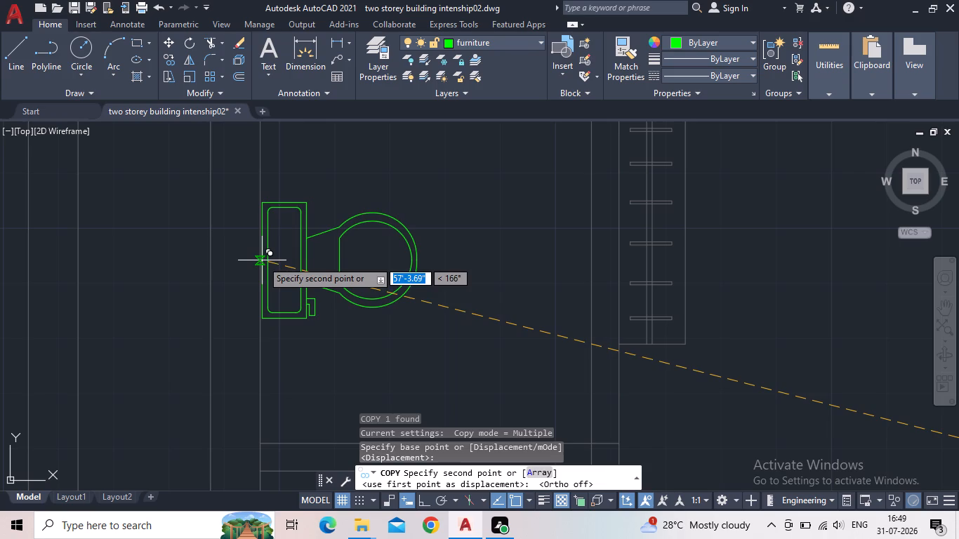
pyautogui.click(262, 260)
pyautogui.scroll(-3, 335, 271)
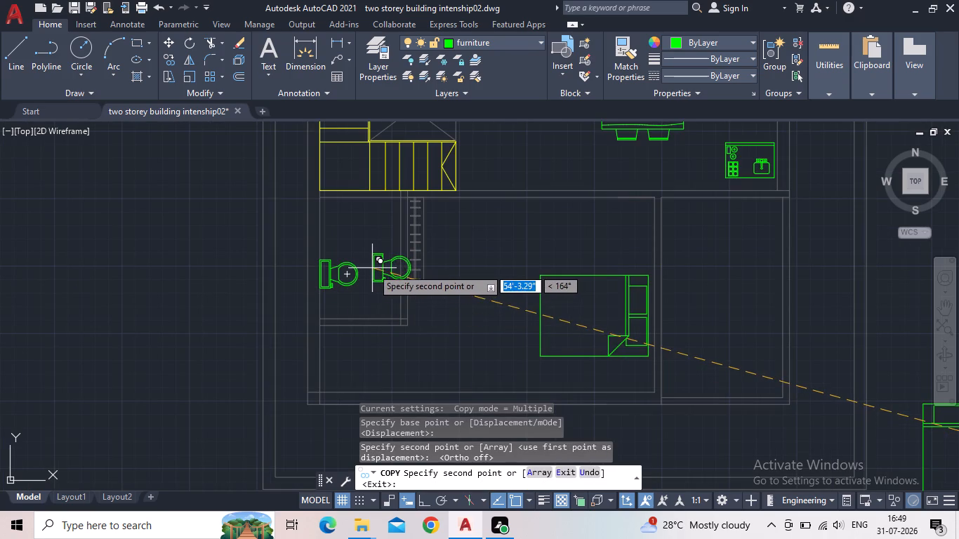
pyautogui.press('Escape')
# Draw a 5' horizontal line from wall to wall across the small toilet room, just above the toilet.
pyautogui.moveTo(366, 269); pyautogui.dragTo(353, 306, button='middle')
pyautogui.scroll(1, 366, 269)
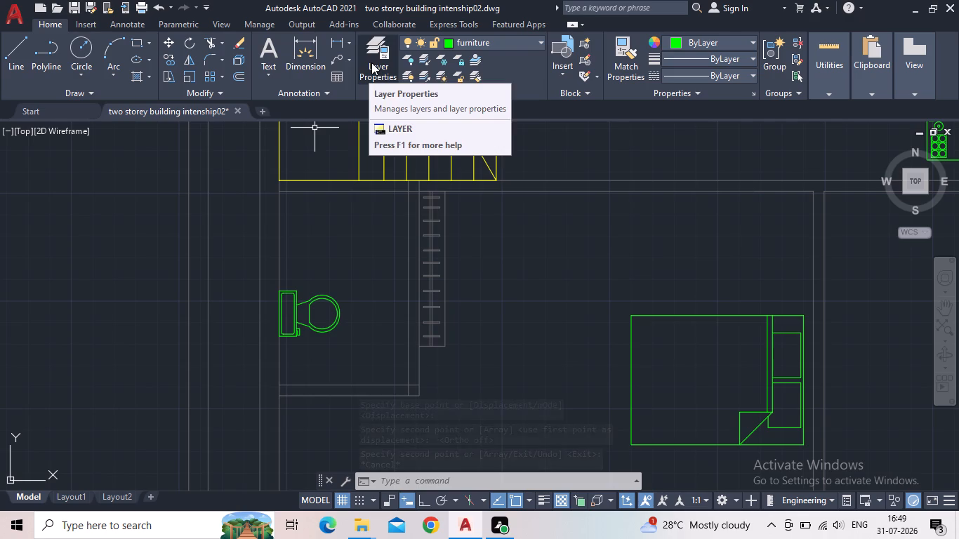
pyautogui.middleClick(378, 256)
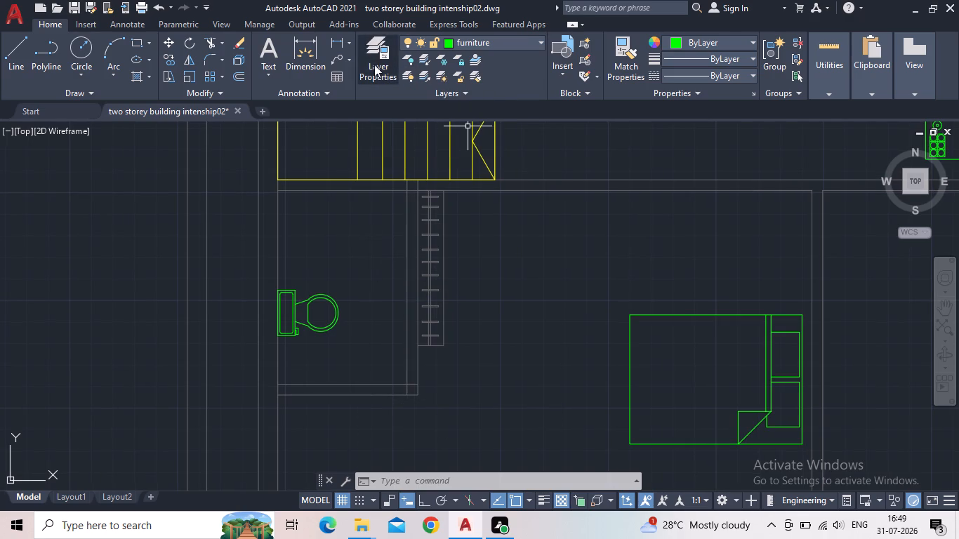
pyautogui.click(14, 55)
pyautogui.scroll(1, 303, 277)
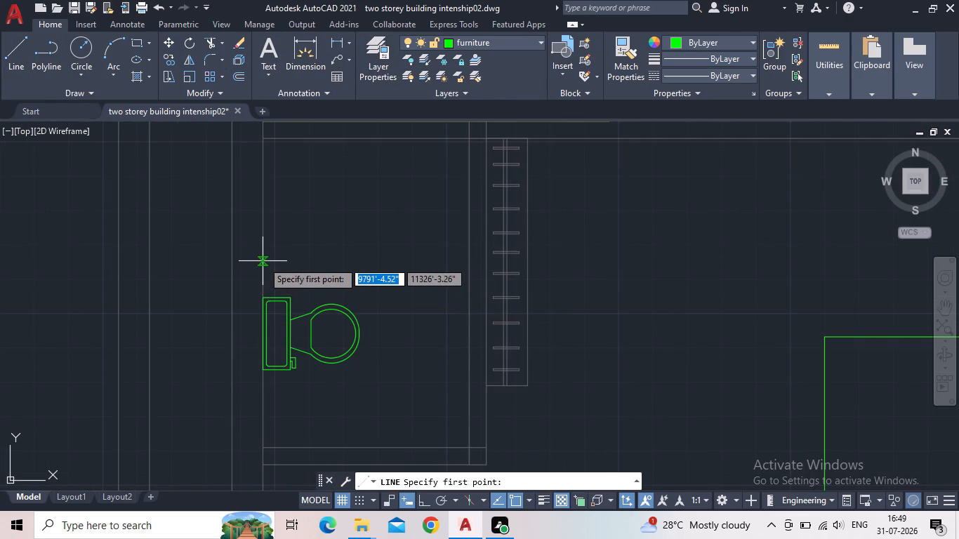
pyautogui.click(263, 261)
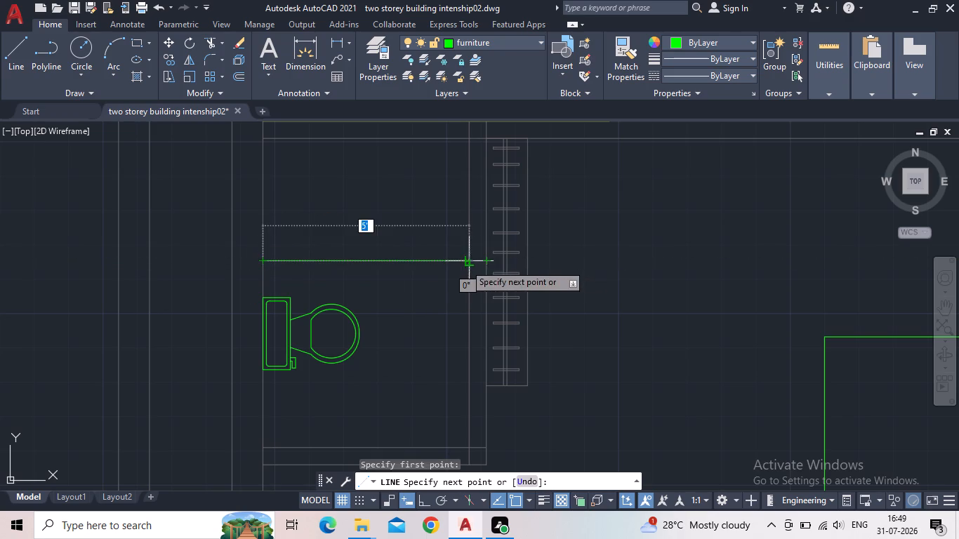
pyautogui.click(465, 264)
pyautogui.press('Escape')
# Rotate the oval washbasin block among the spare furniture blocks 90° about its centre.
pyautogui.scroll(-1, 387, 306)
pyautogui.moveTo(392, 300); pyautogui.dragTo(397, 219, button='middle')
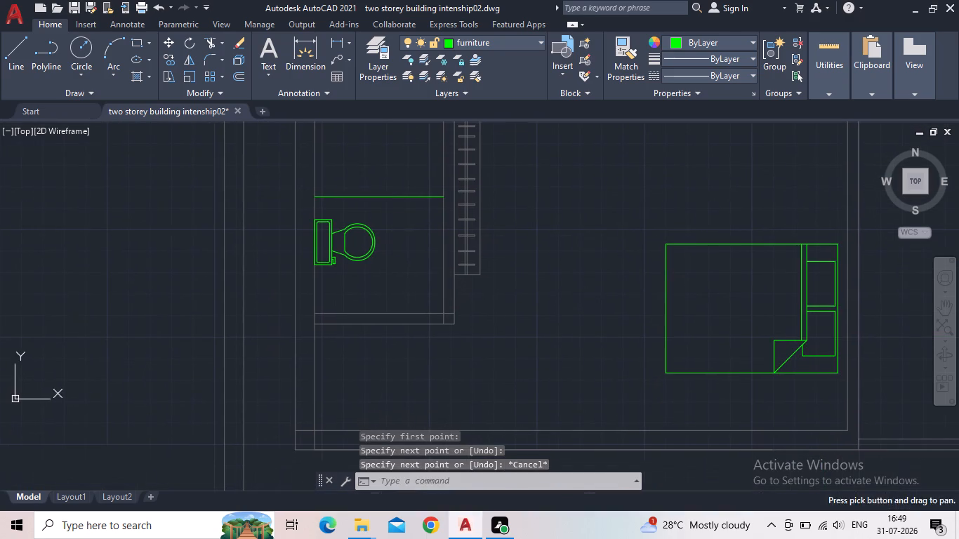
pyautogui.scroll(-3, 607, 312)
pyautogui.moveTo(466, 301); pyautogui.dragTo(267, 261, button='middle')
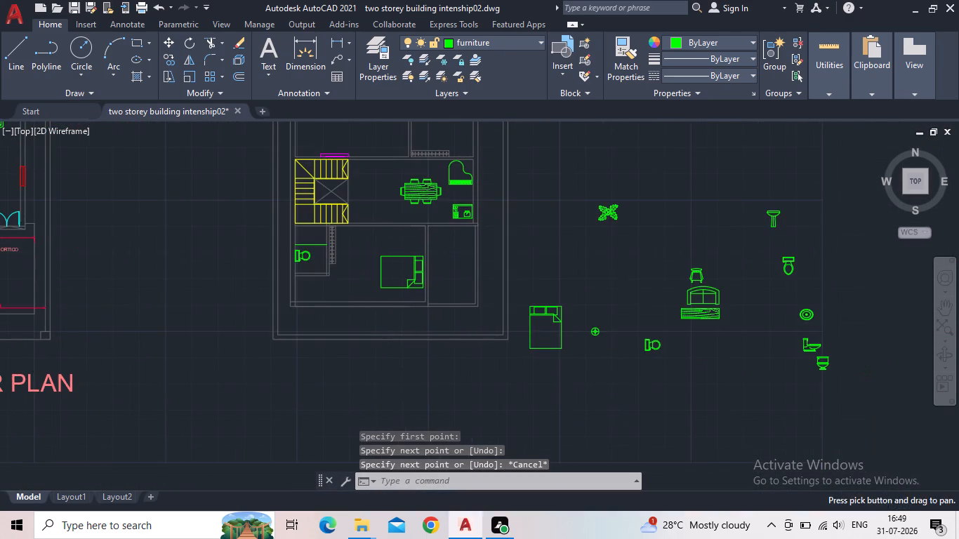
pyautogui.scroll(2, 285, 241)
pyautogui.scroll(-1, 859, 364)
pyautogui.moveTo(776, 364); pyautogui.dragTo(476, 306, button='middle')
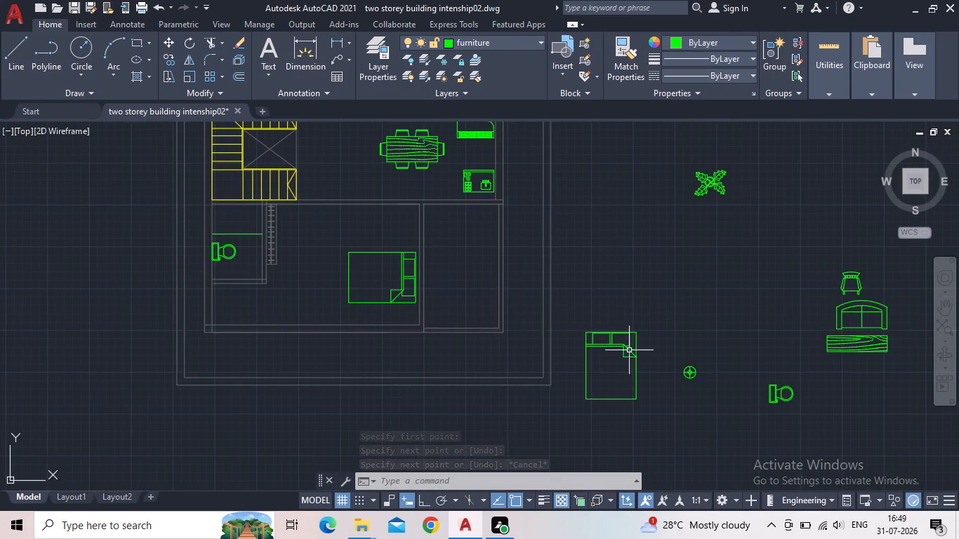
pyautogui.scroll(1, 762, 407)
pyautogui.scroll(-2, 776, 412)
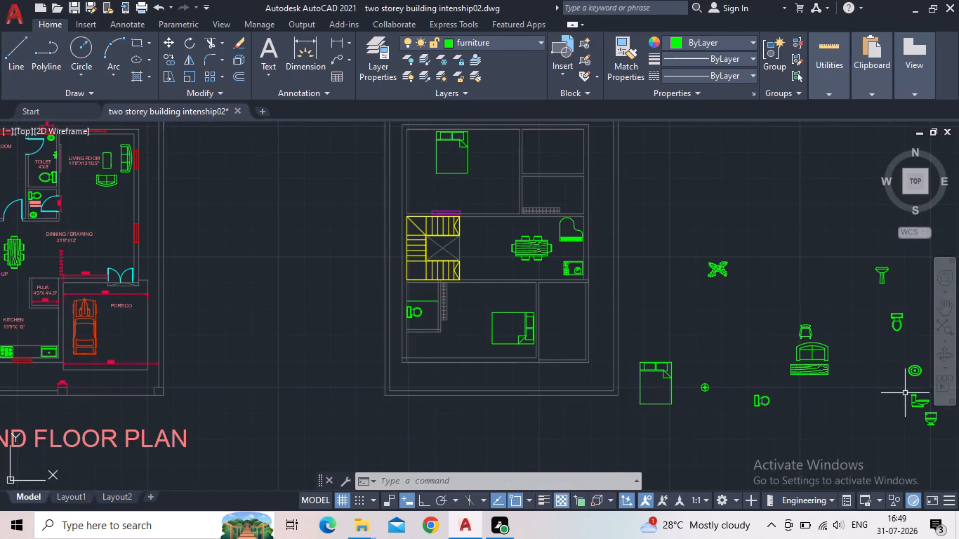
pyautogui.moveTo(898, 394); pyautogui.dragTo(831, 391, button='middle')
pyautogui.scroll(2, 859, 382)
pyautogui.moveTo(847, 379); pyautogui.dragTo(841, 373)
pyautogui.click(810, 332)
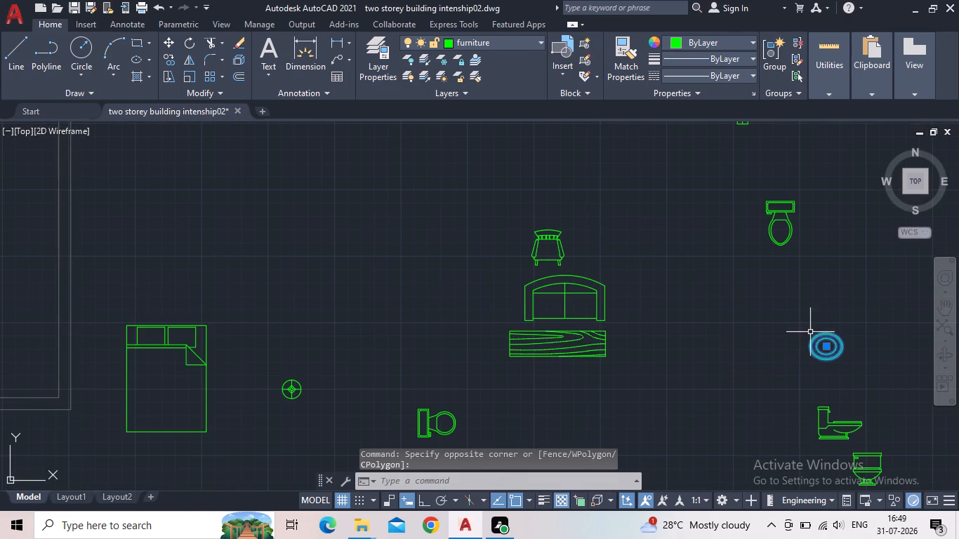
pyautogui.press('r')
pyautogui.press('o')
pyautogui.press('Return')
pyautogui.click(830, 346)
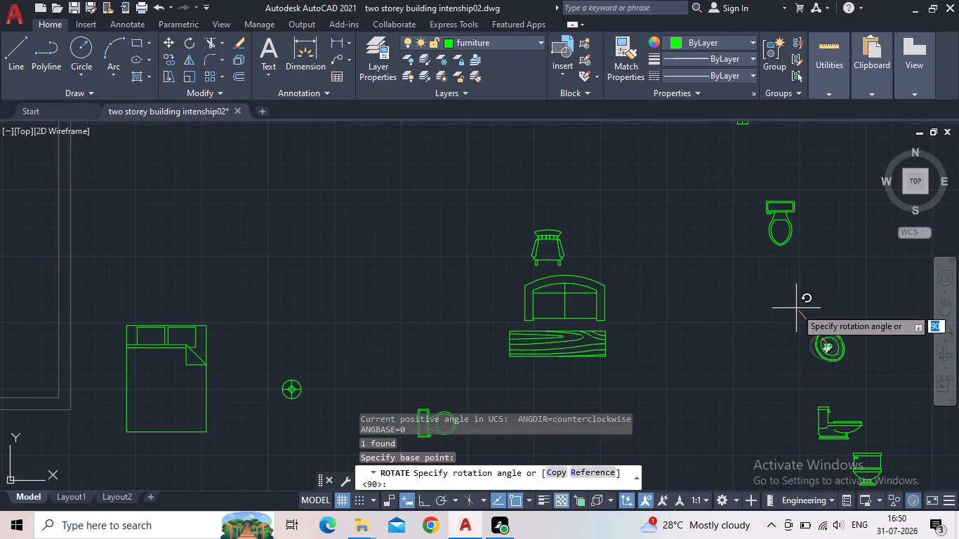
pyautogui.click(423, 497)
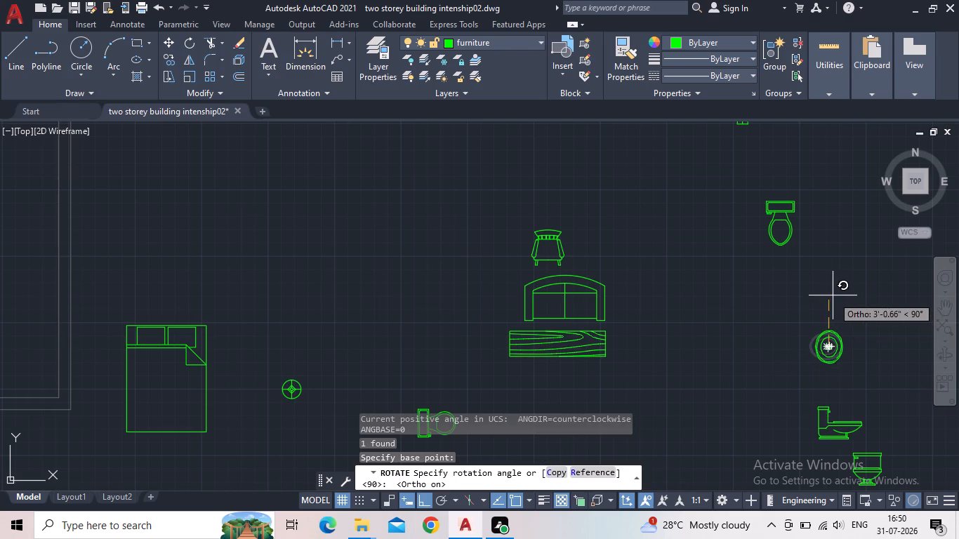
pyautogui.click(833, 295)
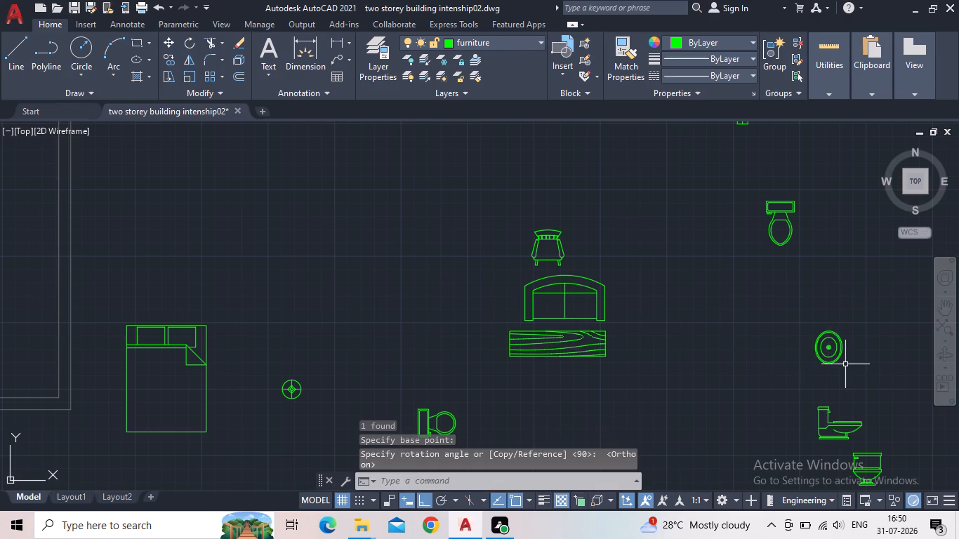
# Move the oval washbasin into the upper-floor toilet room, below the toilet and against the west wall.
pyautogui.click(845, 364)
pyautogui.click(819, 345)
pyautogui.click(830, 352)
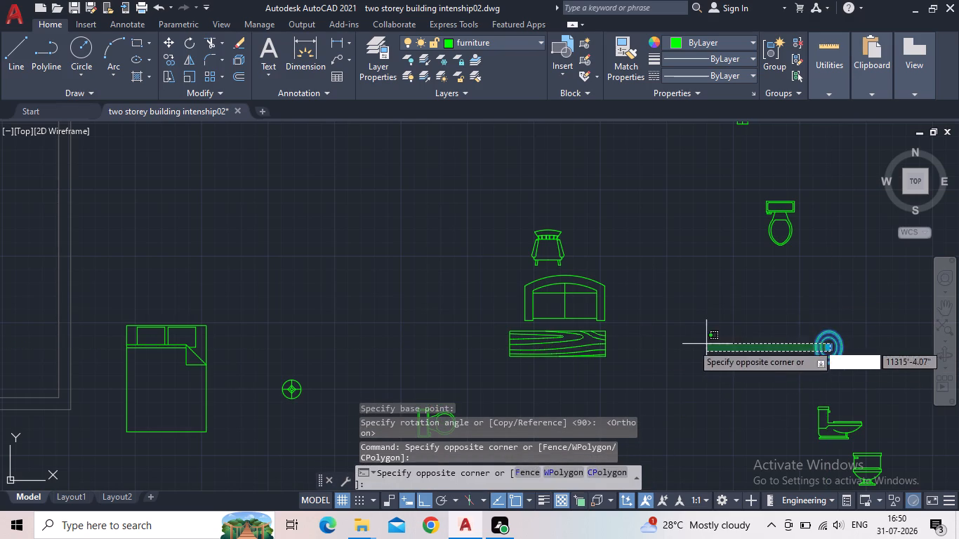
pyautogui.moveTo(634, 341); pyautogui.dragTo(647, 344)
pyautogui.click(828, 350)
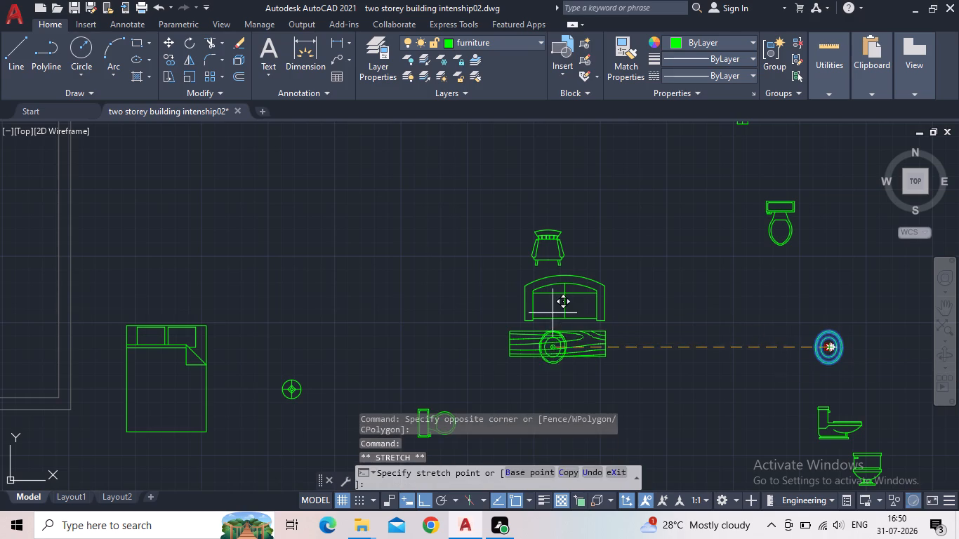
pyautogui.moveTo(340, 268); pyautogui.dragTo(555, 262, button='middle')
pyautogui.scroll(-2, 560, 262)
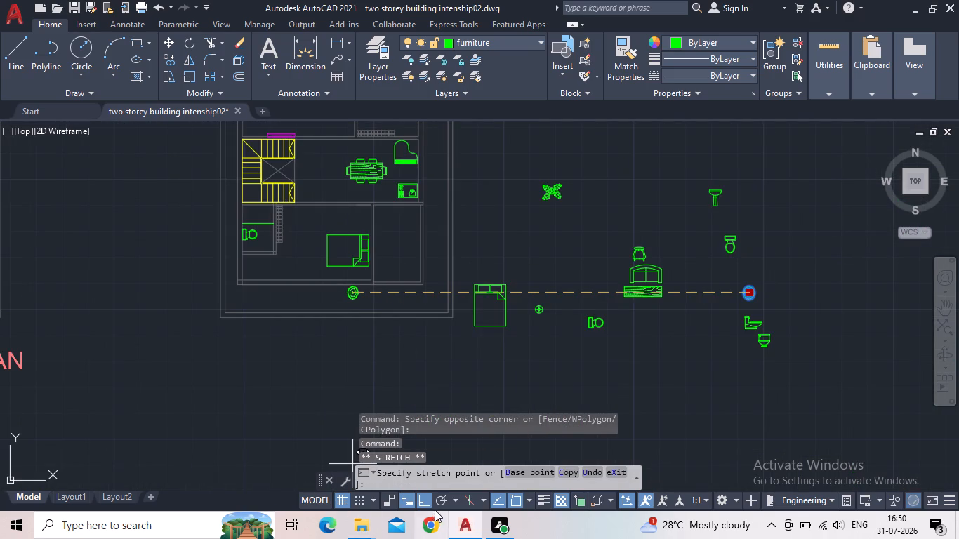
pyautogui.click(423, 501)
pyautogui.scroll(4, 249, 249)
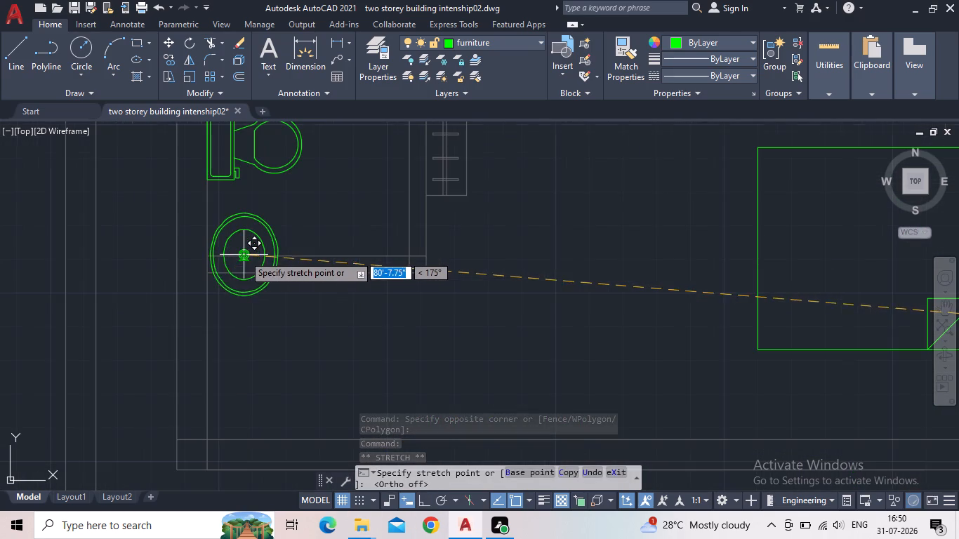
pyautogui.scroll(-2, 255, 233)
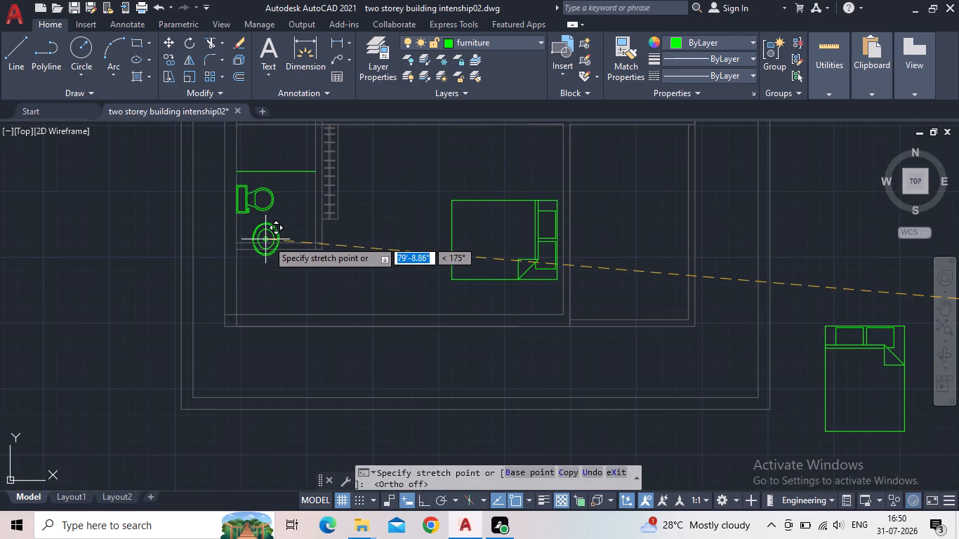
pyautogui.scroll(1, 244, 241)
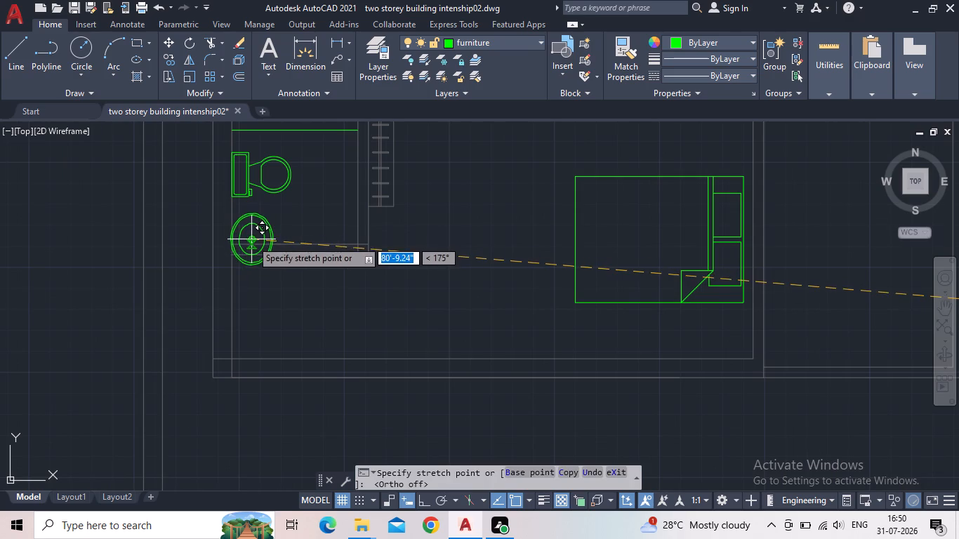
pyautogui.click(253, 240)
pyautogui.press('Escape')
# Move the toilet in the upper-floor toilet room slightly north, closer to the dividing line and just off the west wall.
pyautogui.click(244, 182)
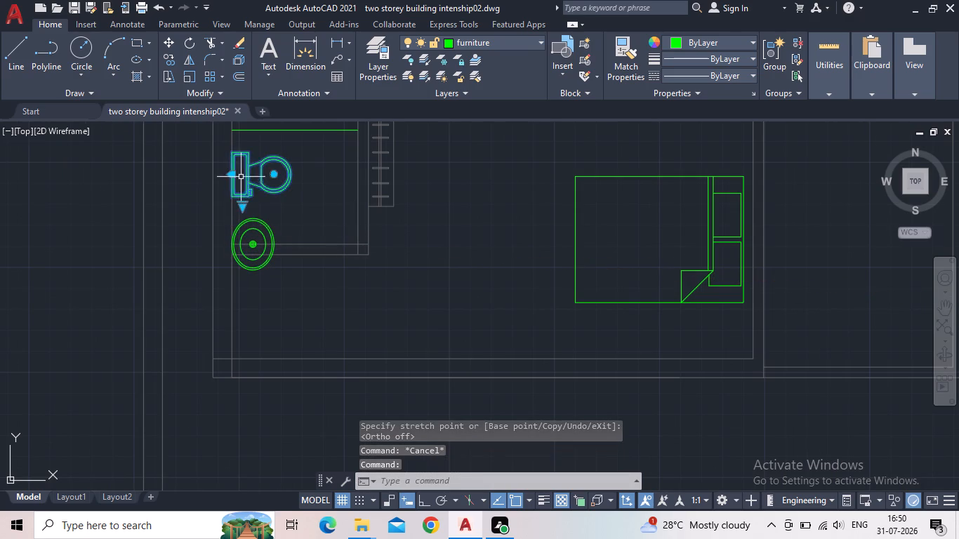
pyautogui.scroll(3, 241, 177)
pyautogui.scroll(-1, 207, 184)
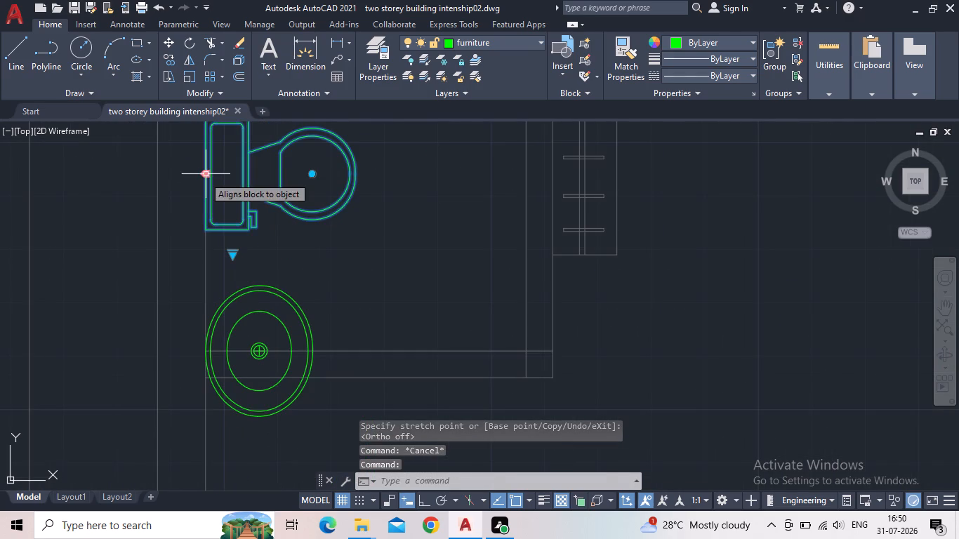
pyautogui.click(204, 176)
pyautogui.moveTo(223, 152); pyautogui.dragTo(238, 250, button='middle')
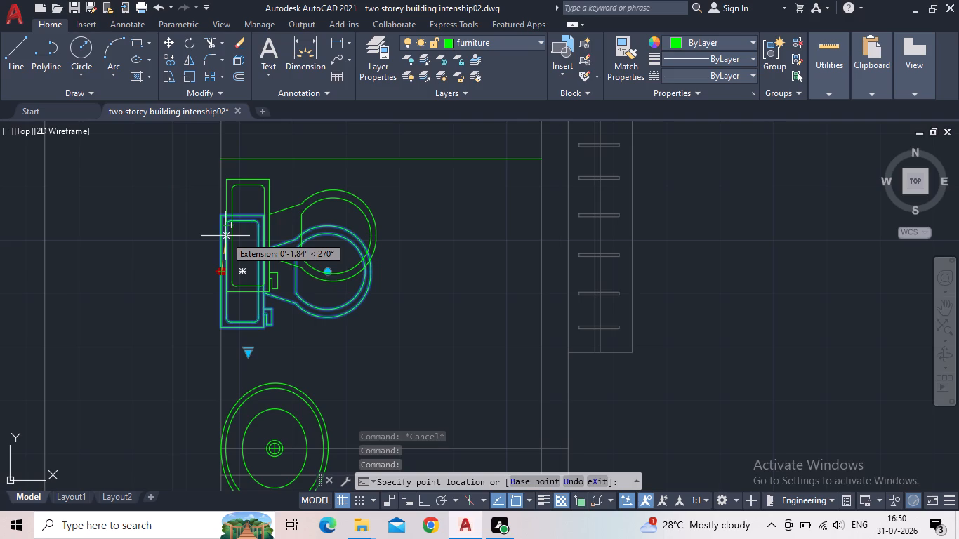
pyautogui.click(225, 239)
pyautogui.scroll(-1, 250, 247)
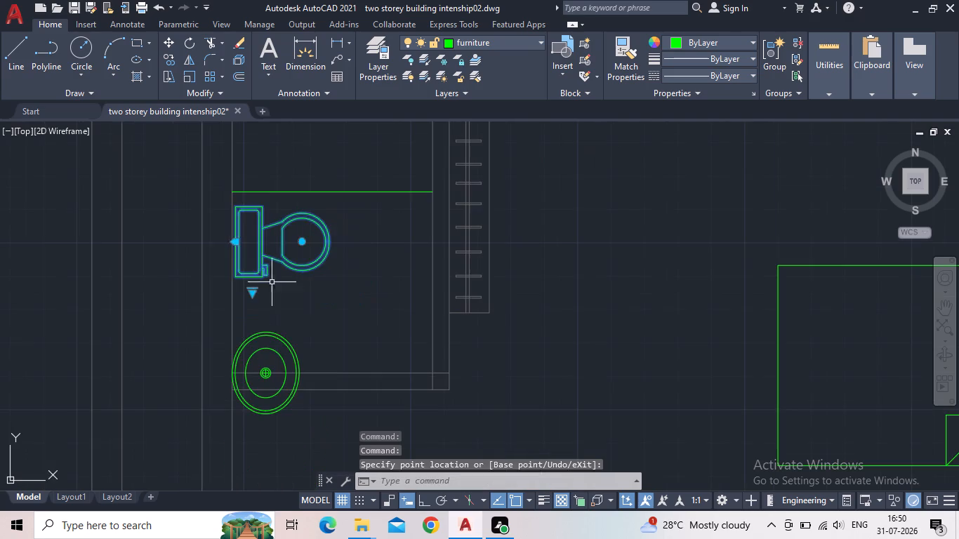
pyautogui.press('Escape')
# Scale the oval washbasin in the upper-floor toilet room down about its centre to roughly two-thirds of its size.
pyautogui.click(280, 354)
pyautogui.press('s')
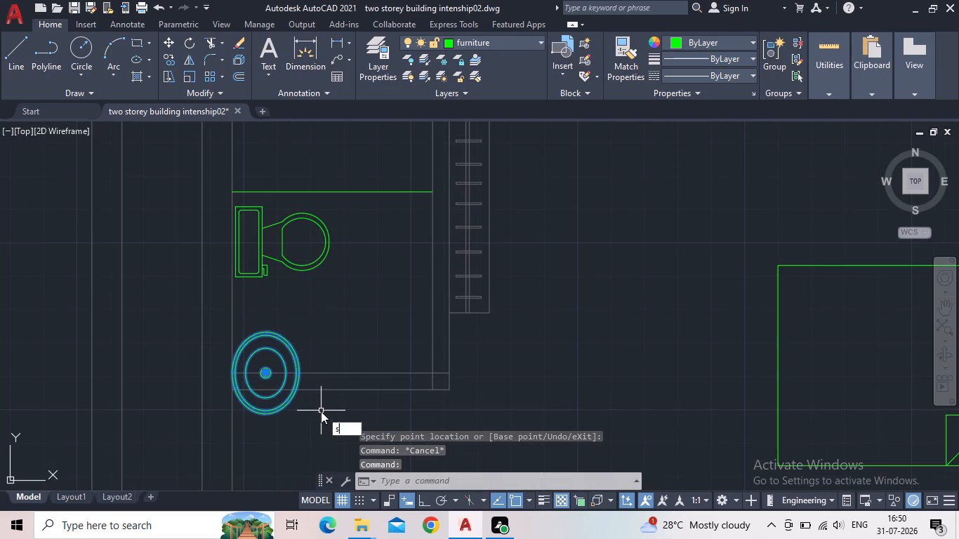
pyautogui.press('c')
pyautogui.press('space')
pyautogui.click(265, 376)
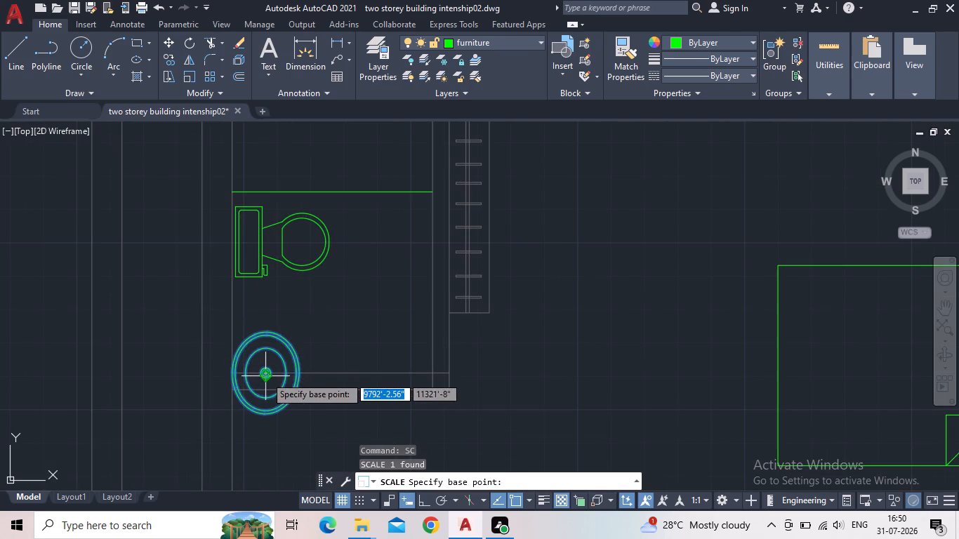
pyautogui.click(270, 353)
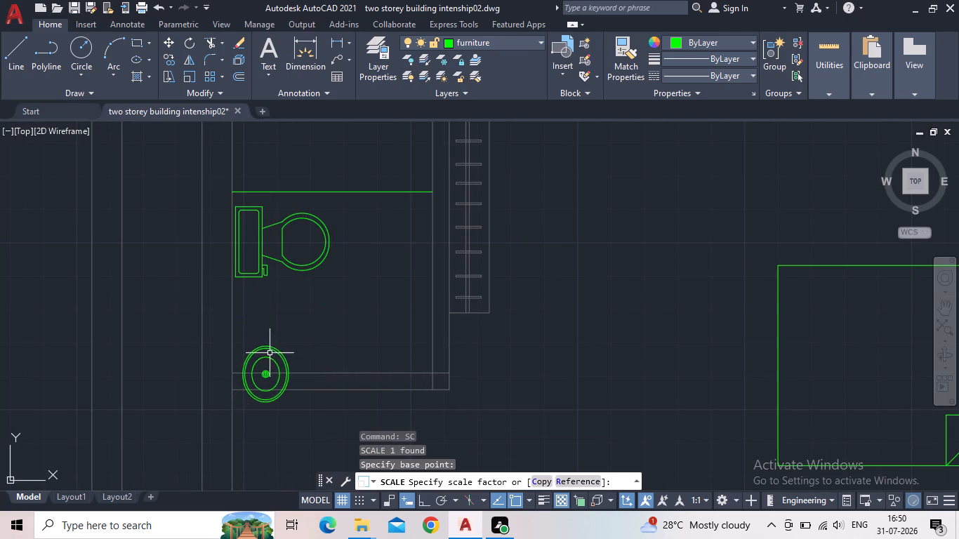
# Move the reduced washbasin north so it sits below the toilet, clear of the toilet room's south wall.
pyautogui.click(267, 373)
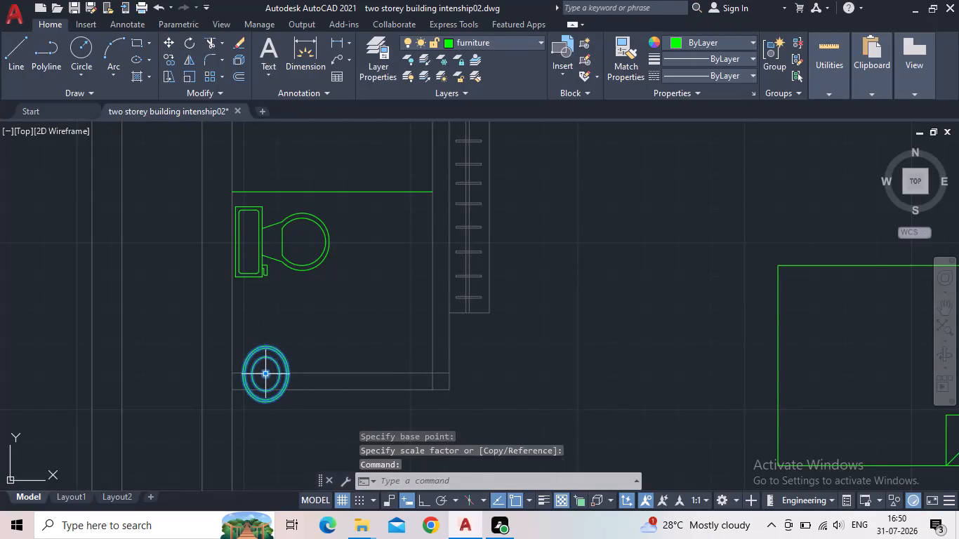
pyautogui.moveTo(263, 376); pyautogui.dragTo(262, 349)
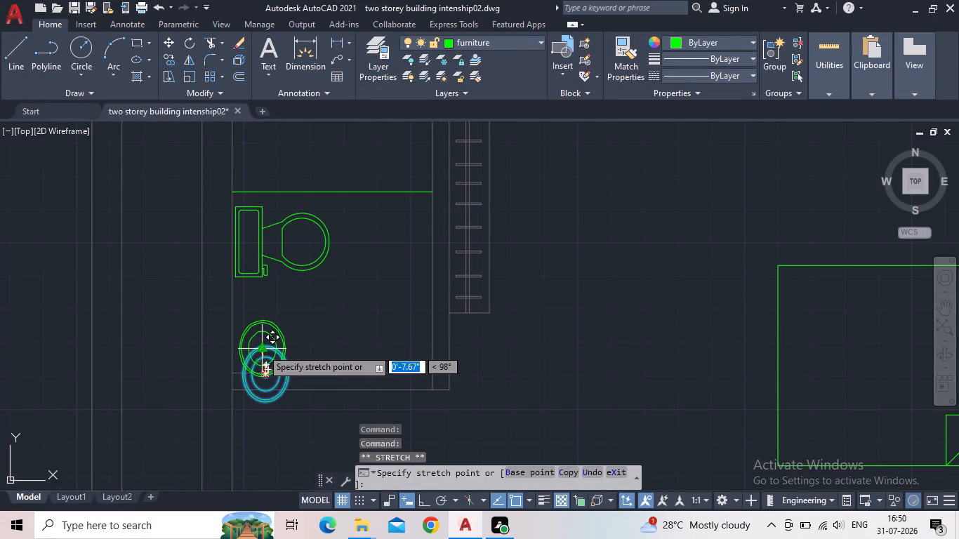
pyautogui.moveTo(262, 349); pyautogui.dragTo(263, 349)
pyautogui.click(263, 349)
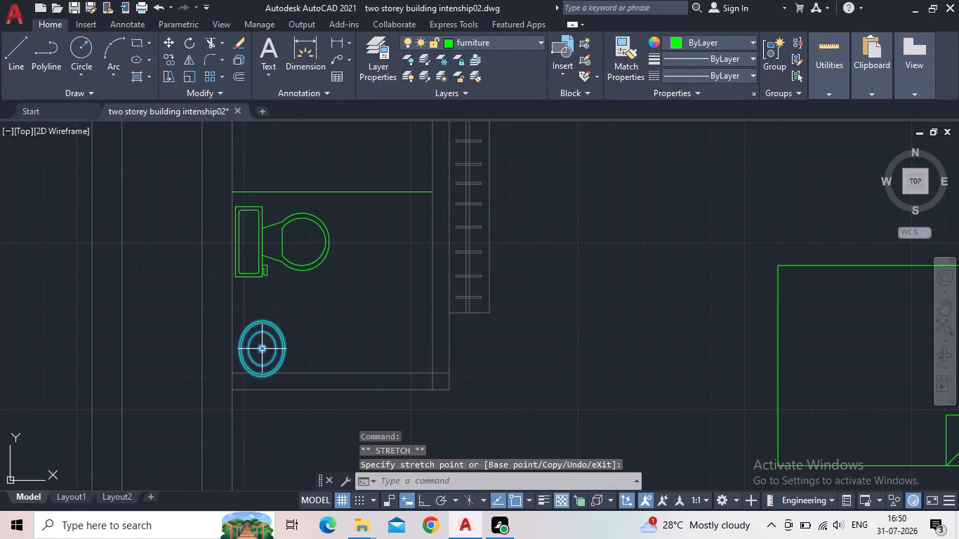
pyautogui.click(263, 351)
pyautogui.click(264, 340)
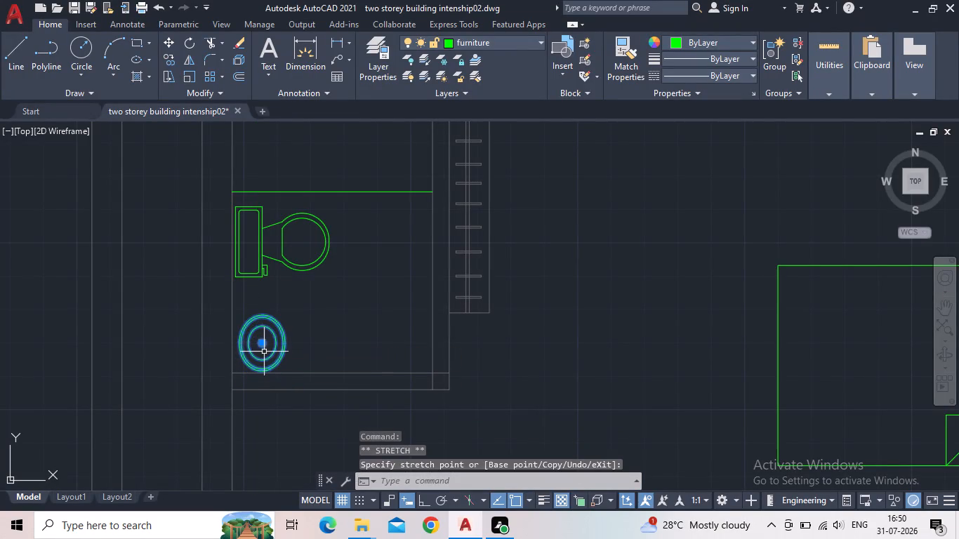
pyautogui.click(262, 346)
pyautogui.click(262, 337)
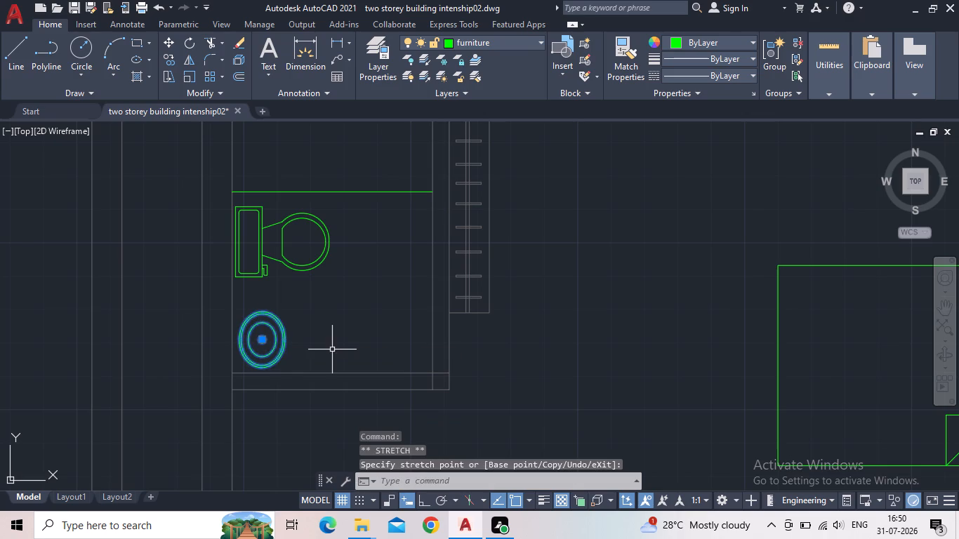
pyautogui.press('Escape')
# Examine the toilet room's fixture layout and the surrounding upper-floor rooms.
pyautogui.scroll(1, 295, 368)
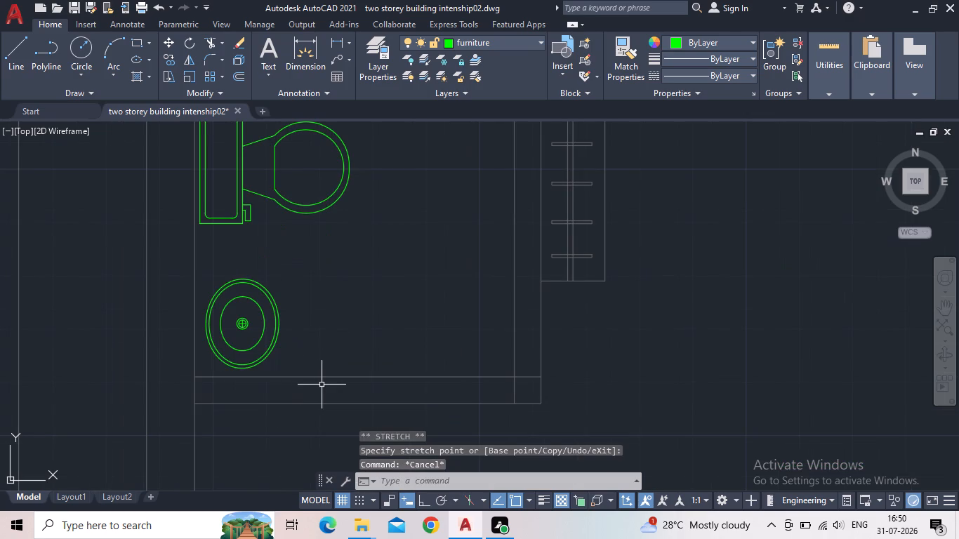
pyautogui.scroll(-1, 317, 379)
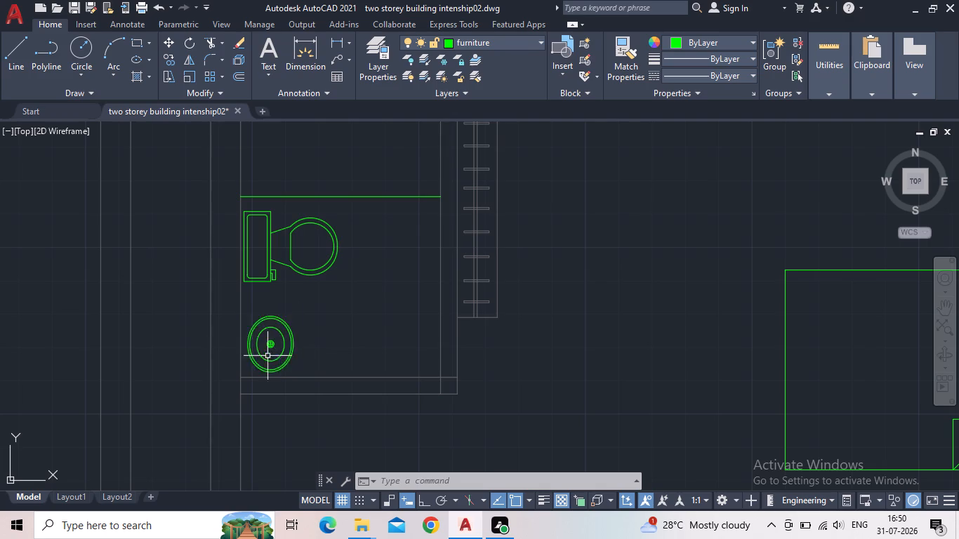
pyautogui.scroll(2, 261, 355)
pyautogui.scroll(-2, 357, 354)
pyautogui.scroll(-1, 425, 352)
pyautogui.moveTo(432, 341); pyautogui.dragTo(356, 394, button='middle')
pyautogui.scroll(-2, 352, 391)
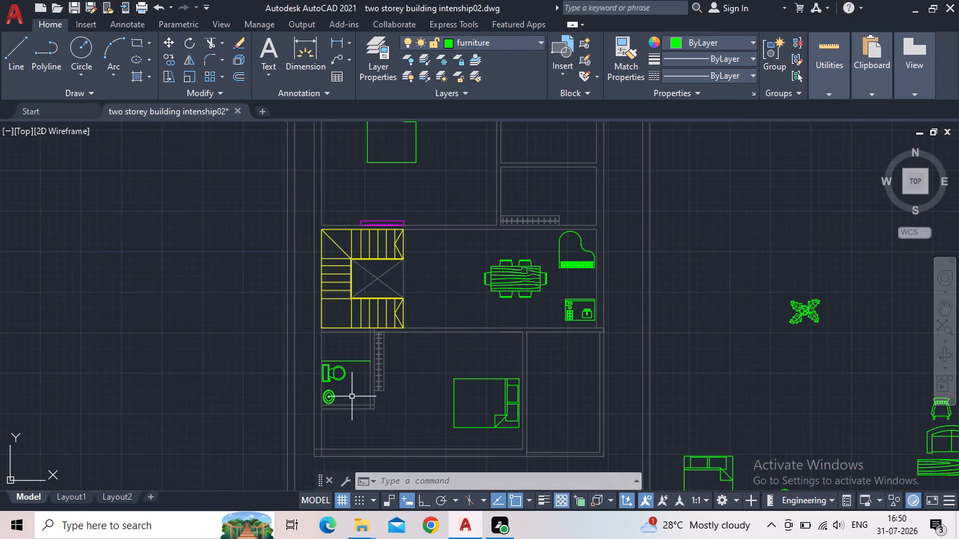
pyautogui.moveTo(351, 396); pyautogui.dragTo(310, 431, button='middle')
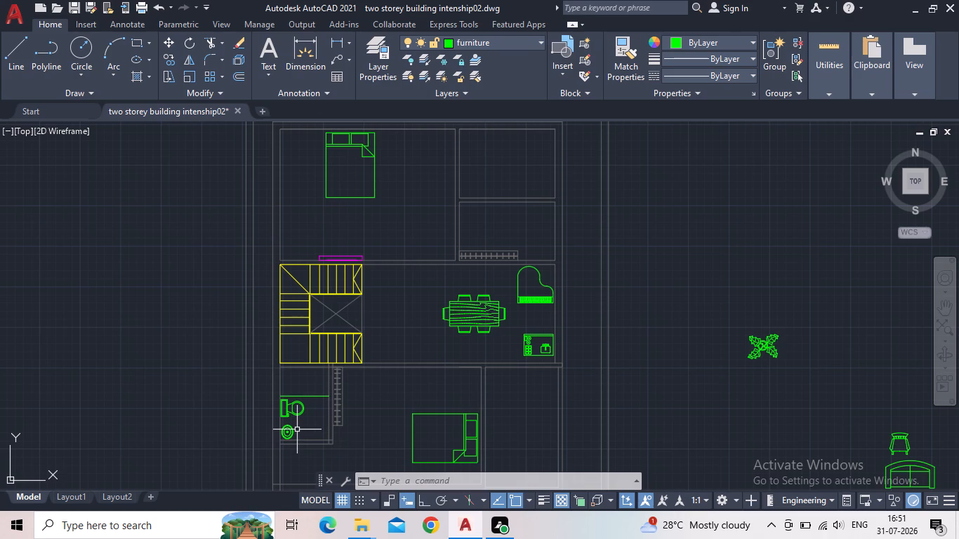
pyautogui.scroll(1, 284, 430)
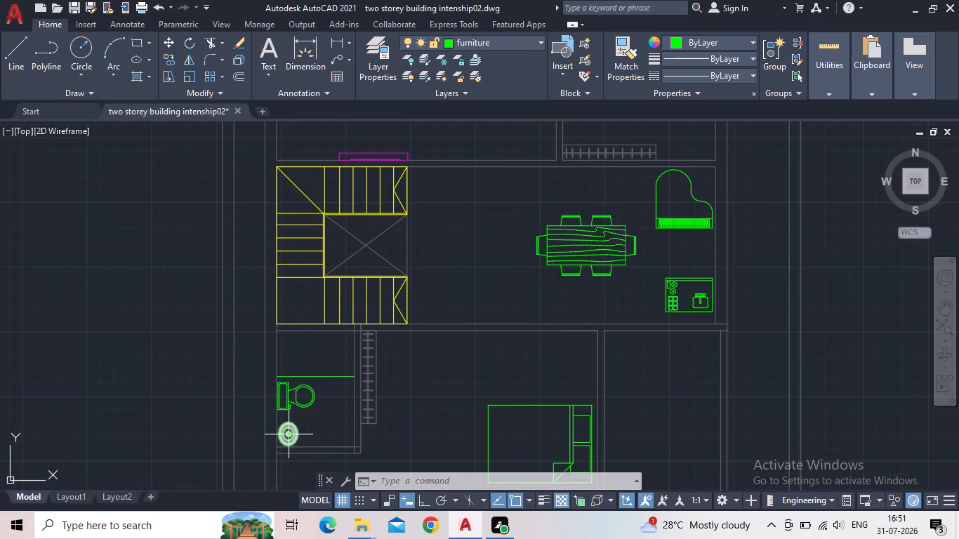
pyautogui.scroll(1, 289, 434)
pyautogui.moveTo(306, 436); pyautogui.dragTo(307, 434, button='middle')
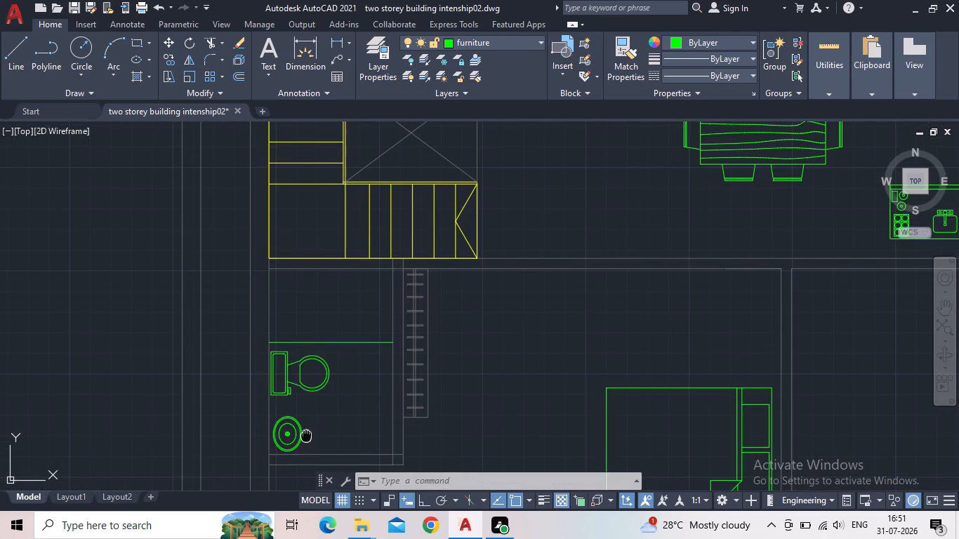
pyautogui.moveTo(307, 434); pyautogui.dragTo(331, 413, button='middle')
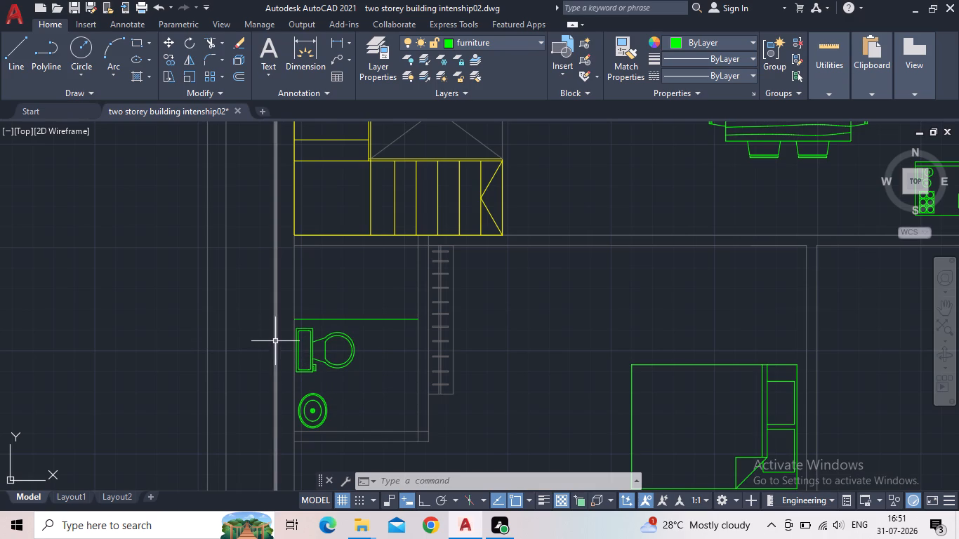
pyautogui.scroll(-2, 286, 340)
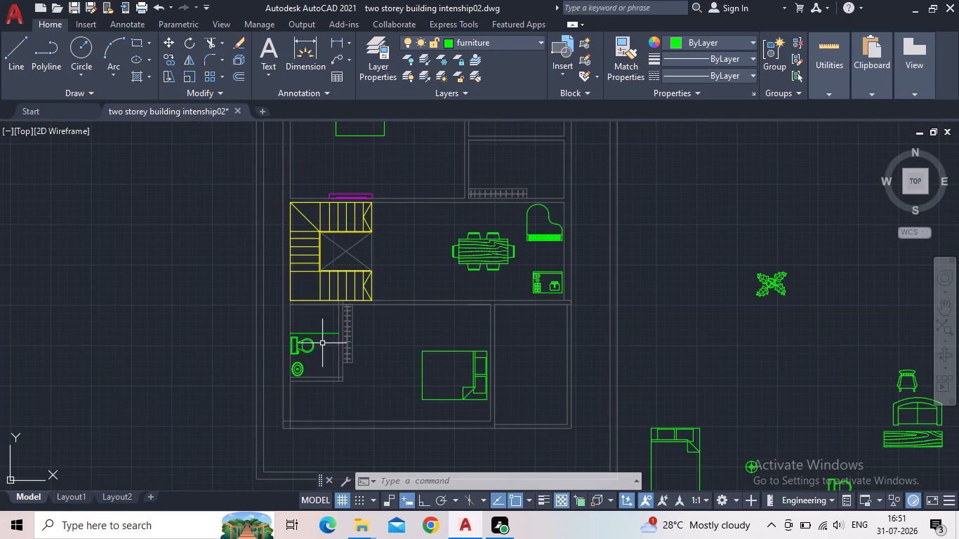
# Copy the toilet from its tank's back into the northeast room of the upper floor.
pyautogui.scroll(1, 317, 363)
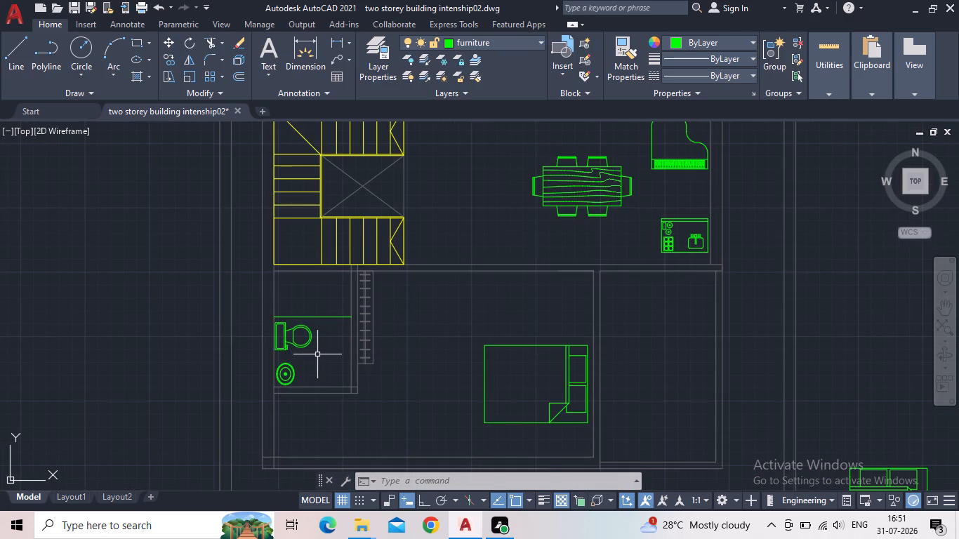
pyautogui.click(317, 354)
pyautogui.click(295, 341)
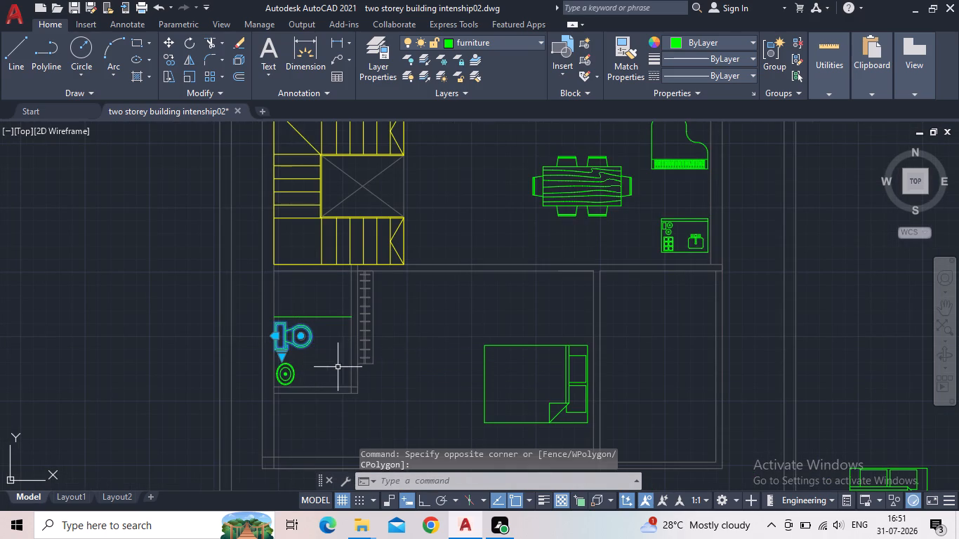
pyautogui.press('c')
pyautogui.press('o')
pyautogui.press('Return')
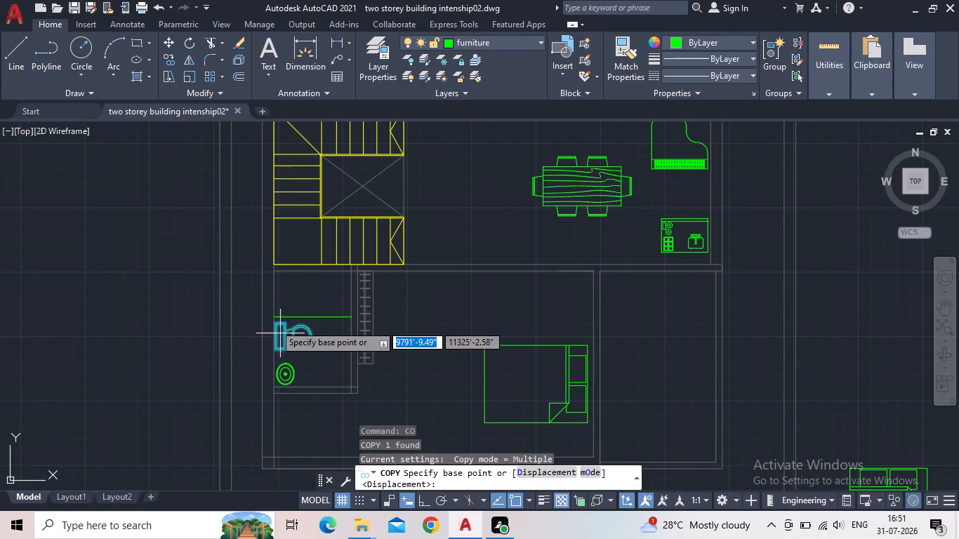
pyautogui.click(275, 336)
pyautogui.moveTo(457, 222); pyautogui.dragTo(411, 288, button='middle')
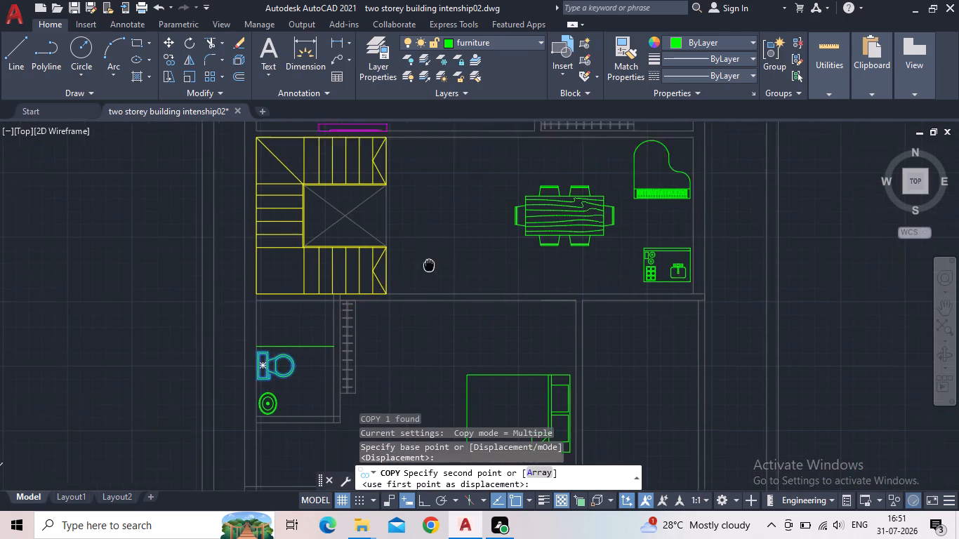
pyautogui.moveTo(411, 288); pyautogui.dragTo(329, 377, button='middle')
pyautogui.scroll(-2, 315, 385)
pyautogui.scroll(2, 357, 305)
pyautogui.click(430, 218)
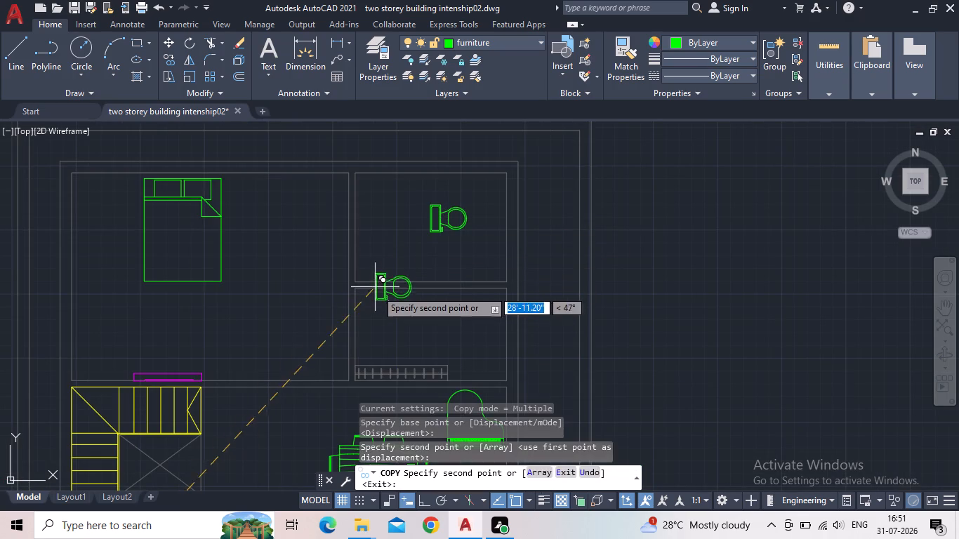
pyautogui.press('Escape')
# Rotate the copied toilet 180° about its tank's back so the tank faces the east wall.
pyautogui.moveTo(467, 253); pyautogui.dragTo(464, 244)
pyautogui.click(401, 203)
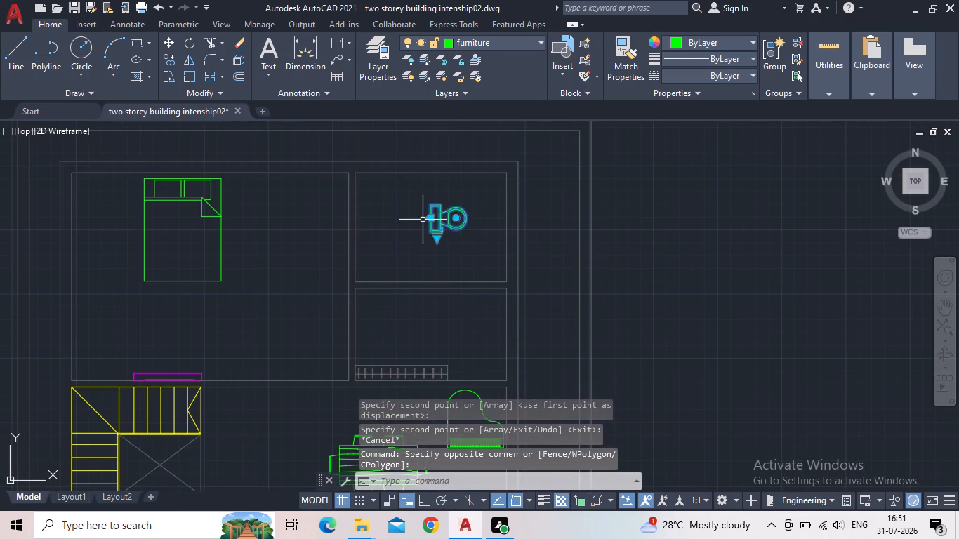
pyautogui.press('r')
pyautogui.press('o')
pyautogui.press('Return')
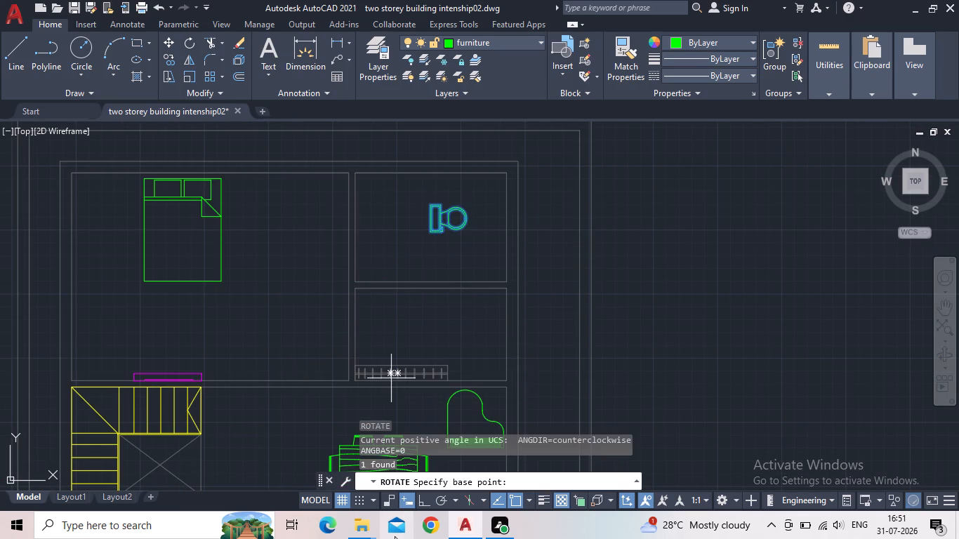
pyautogui.click(423, 502)
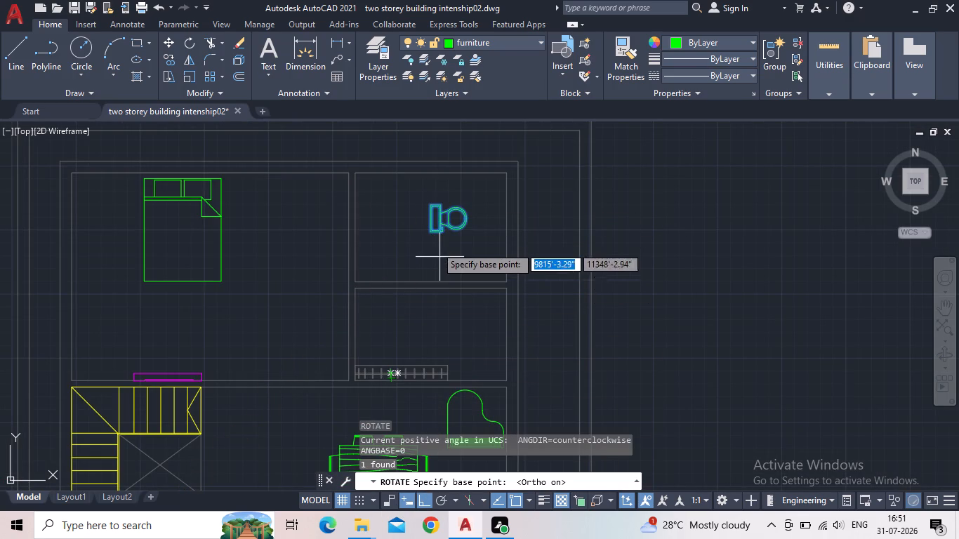
pyautogui.click(429, 222)
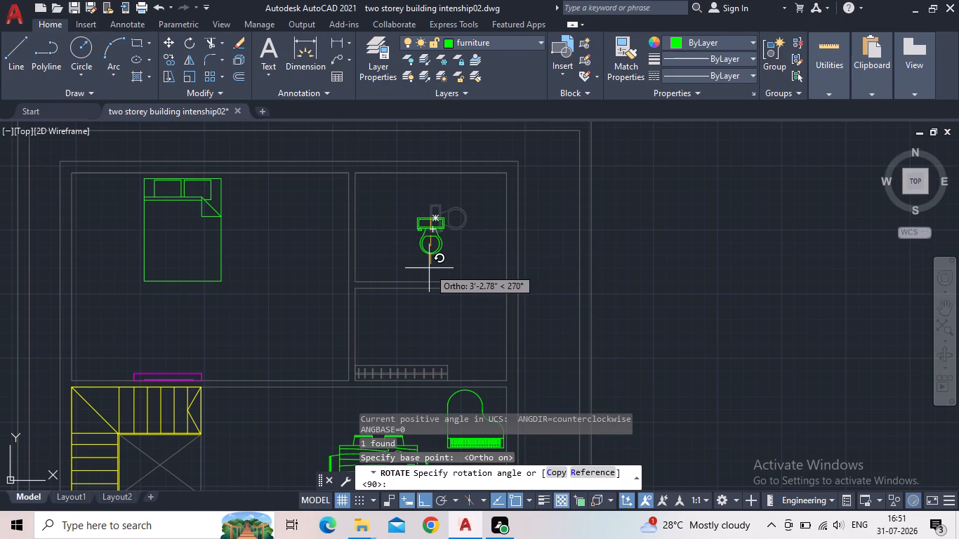
pyautogui.click(369, 220)
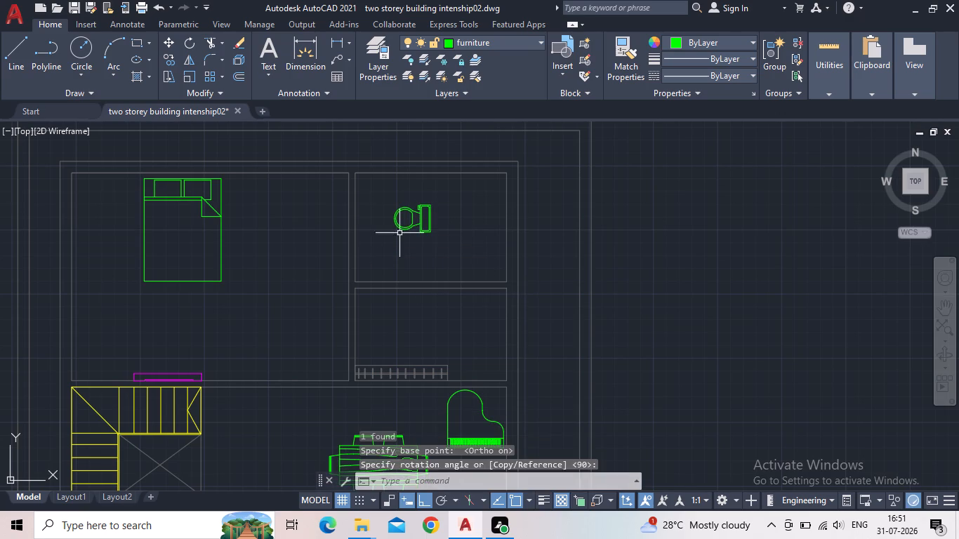
pyautogui.press('Escape')
# Move the rotated toilet to the southeast corner of the northeast room, with its tank's back close to the east wall.
pyautogui.moveTo(425, 241); pyautogui.dragTo(416, 230)
pyautogui.click(400, 204)
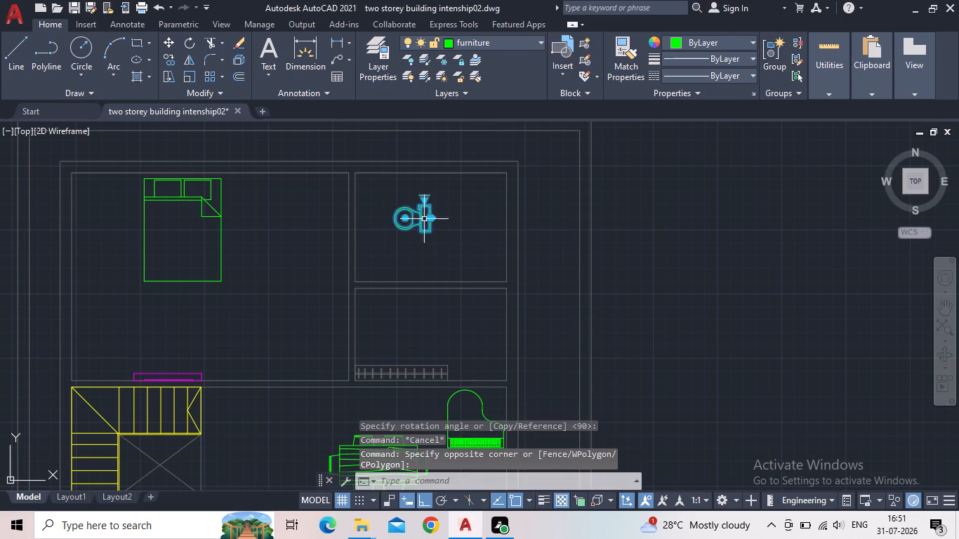
pyautogui.click(429, 220)
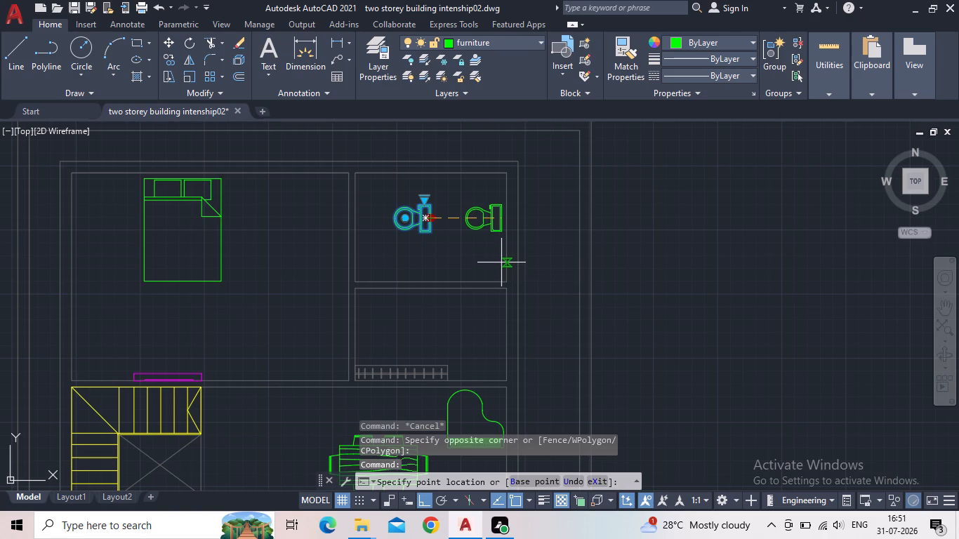
pyautogui.click(425, 500)
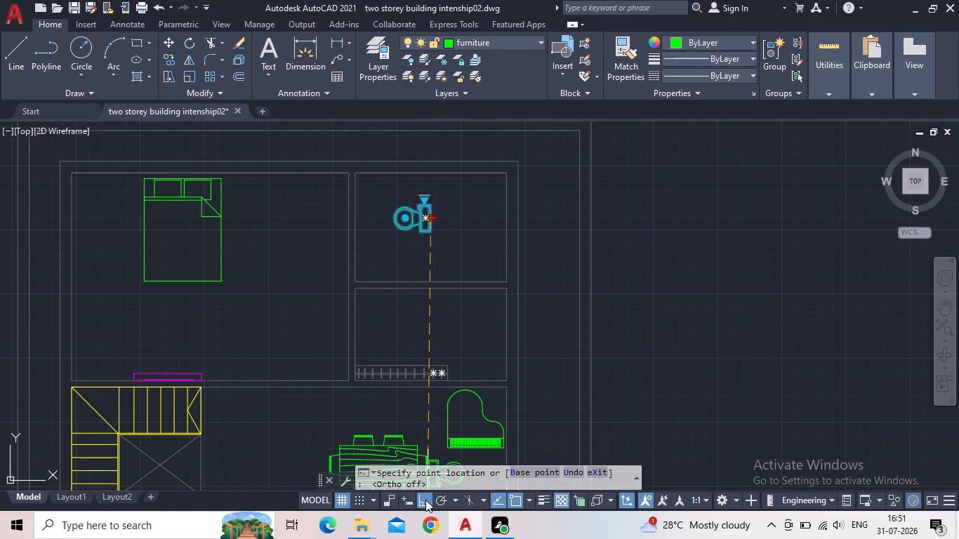
pyautogui.scroll(2, 496, 248)
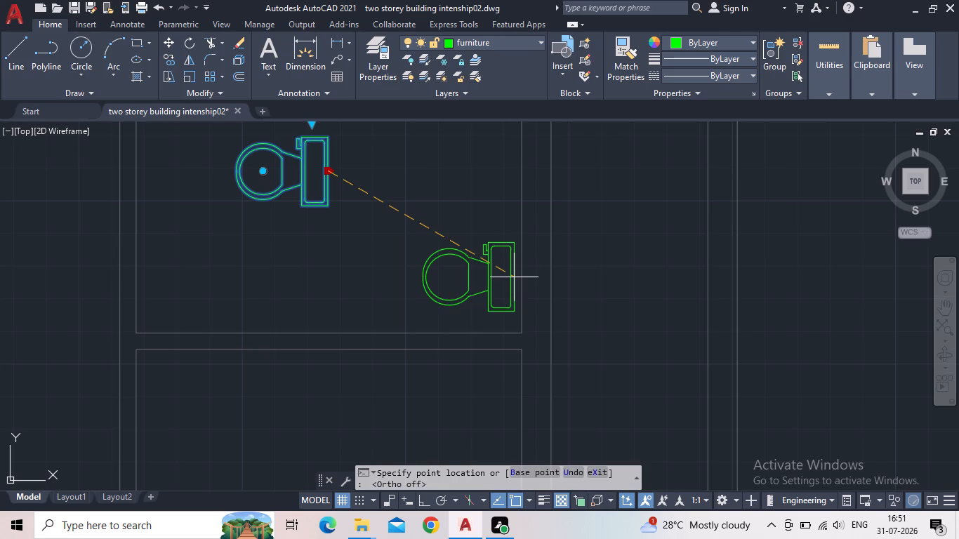
pyautogui.scroll(1, 511, 279)
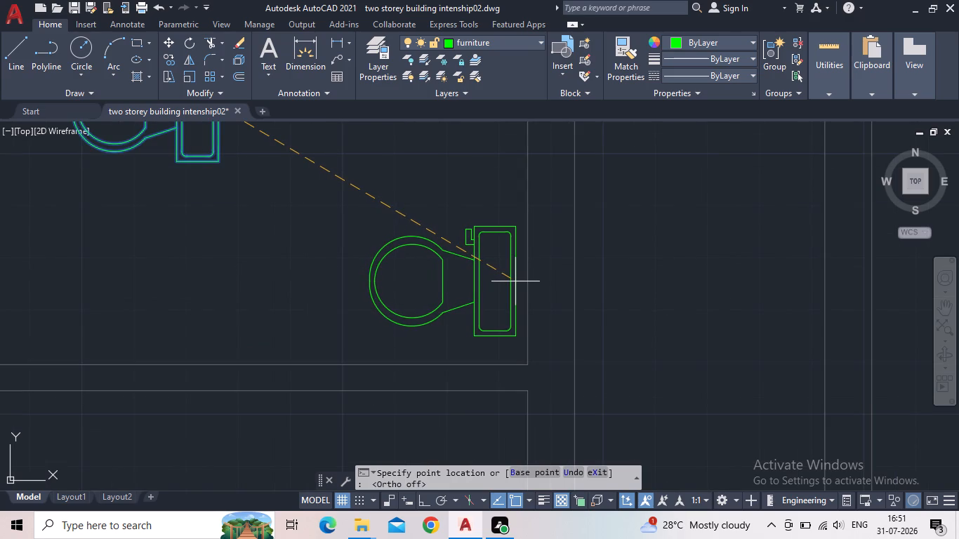
pyautogui.click(519, 279)
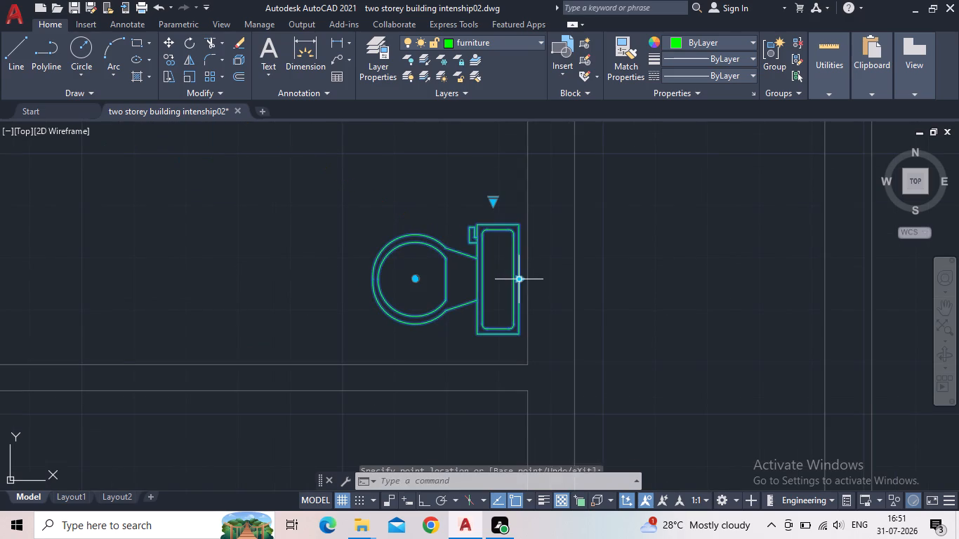
pyautogui.moveTo(411, 223); pyautogui.dragTo(400, 285, button='middle')
pyautogui.scroll(-2, 400, 285)
pyautogui.press('Escape')
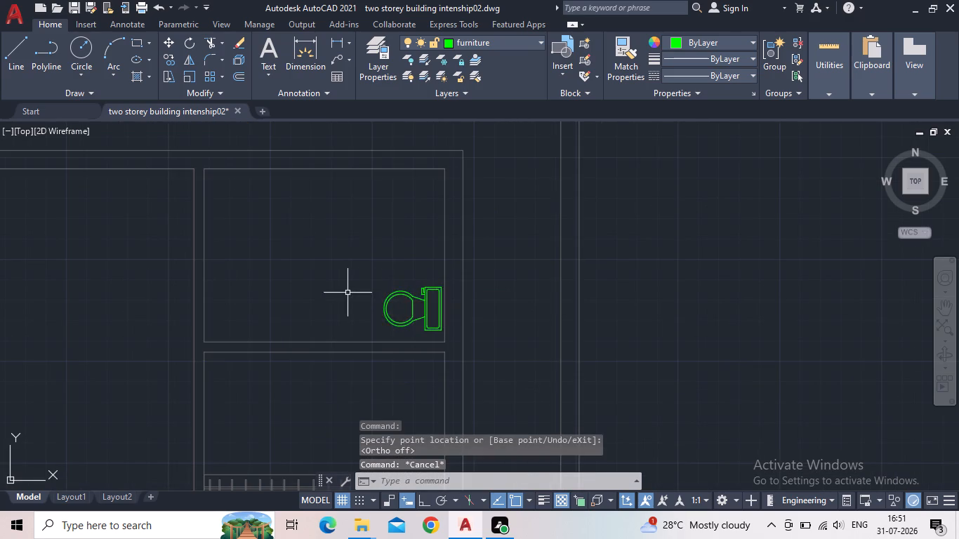
# Delete the green line crossing the southwest toilet room just north of its toilet.
pyautogui.moveTo(373, 293); pyautogui.dragTo(315, 236, button='middle')
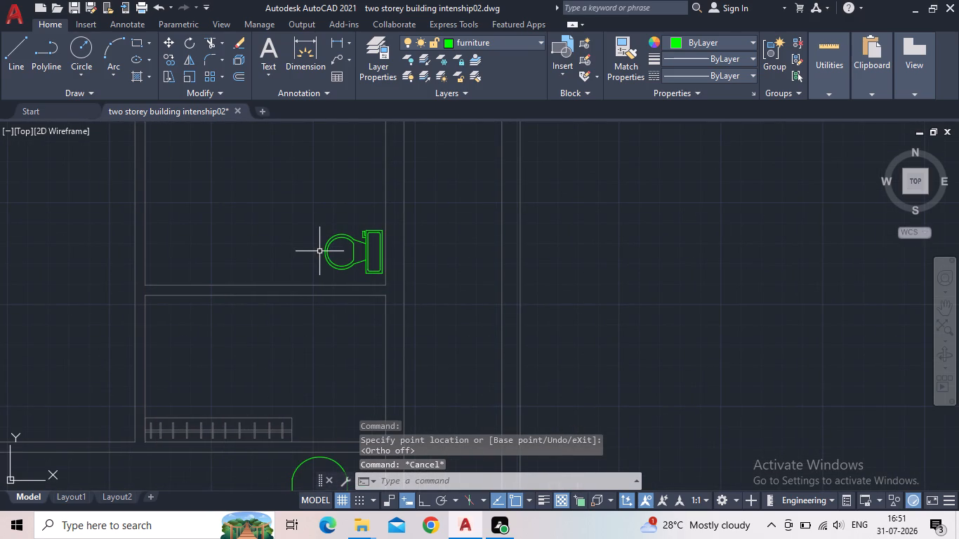
pyautogui.scroll(-1, 310, 262)
pyautogui.middleClick(270, 237)
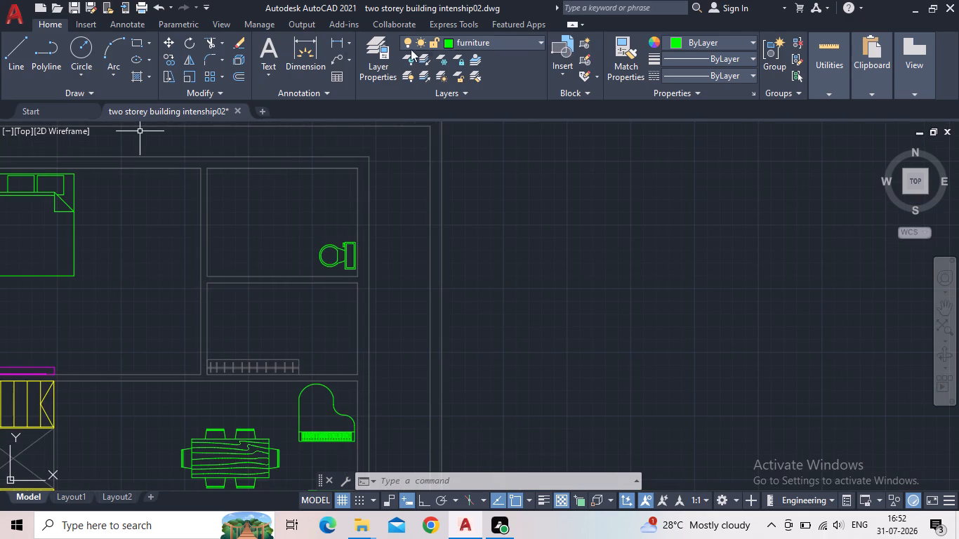
pyautogui.scroll(-2, 366, 112)
pyautogui.moveTo(297, 197); pyautogui.dragTo(591, 105, button='middle')
pyautogui.scroll(-1, 467, 403)
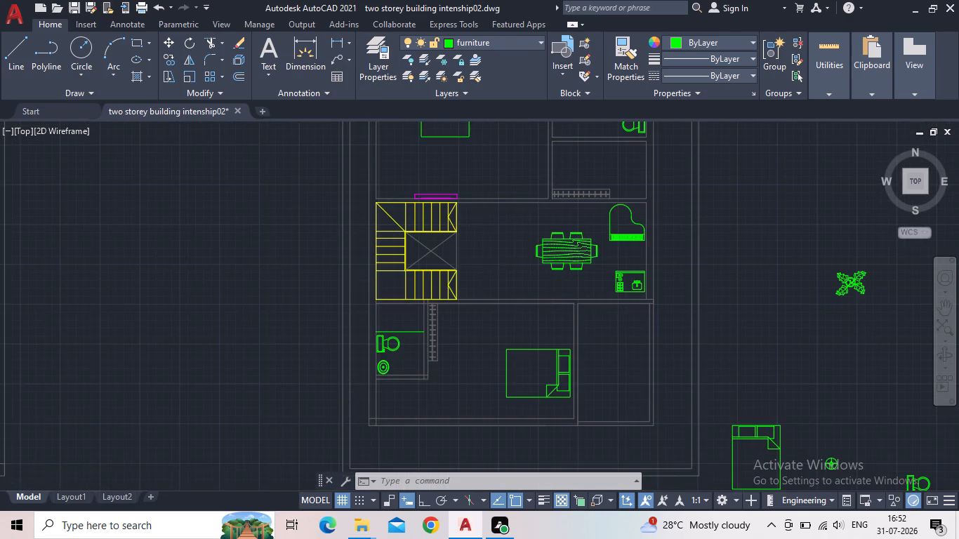
pyautogui.moveTo(462, 404); pyautogui.dragTo(450, 305, button='middle')
pyautogui.scroll(2, 407, 262)
pyautogui.click(437, 266)
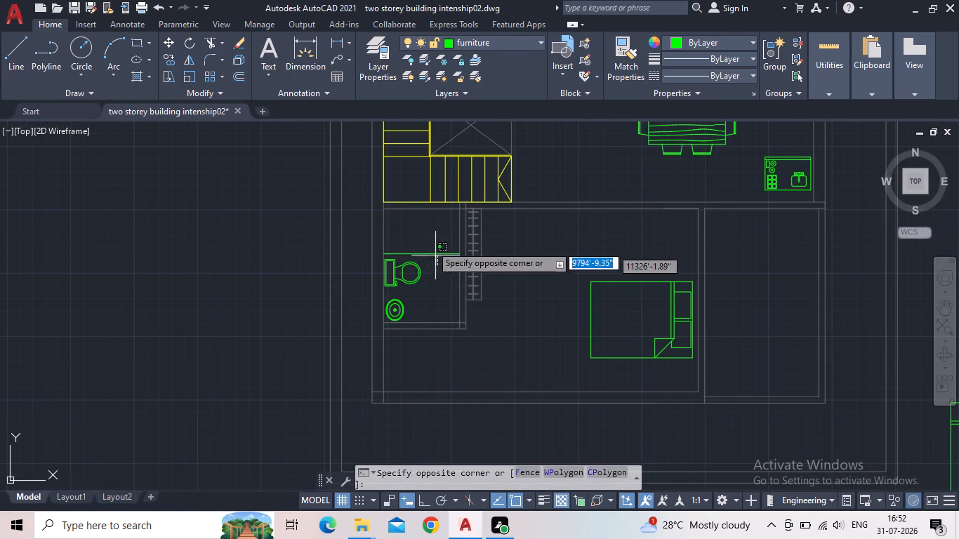
pyautogui.click(426, 233)
pyautogui.press('Delete')
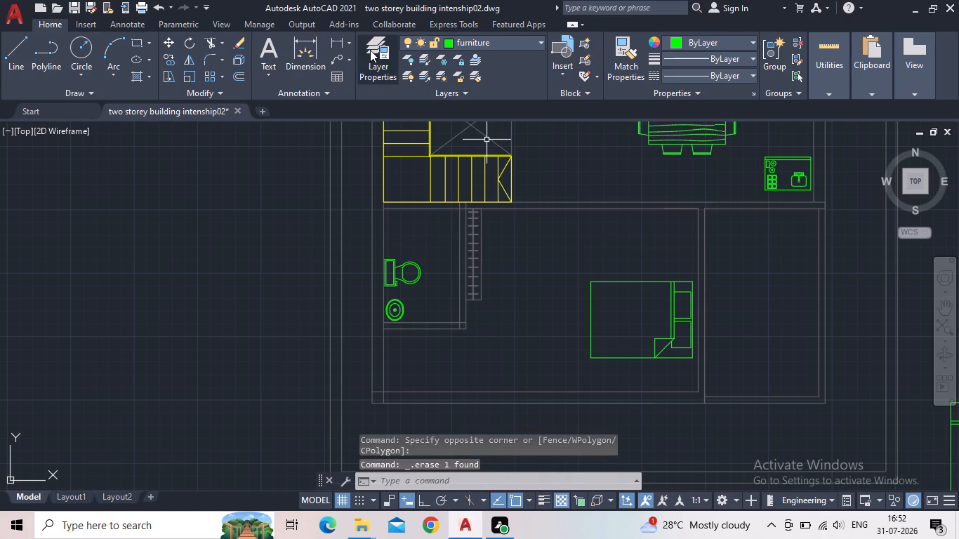
# Create a new layer, Layer1, and give it index colour 119.
pyautogui.click(370, 50)
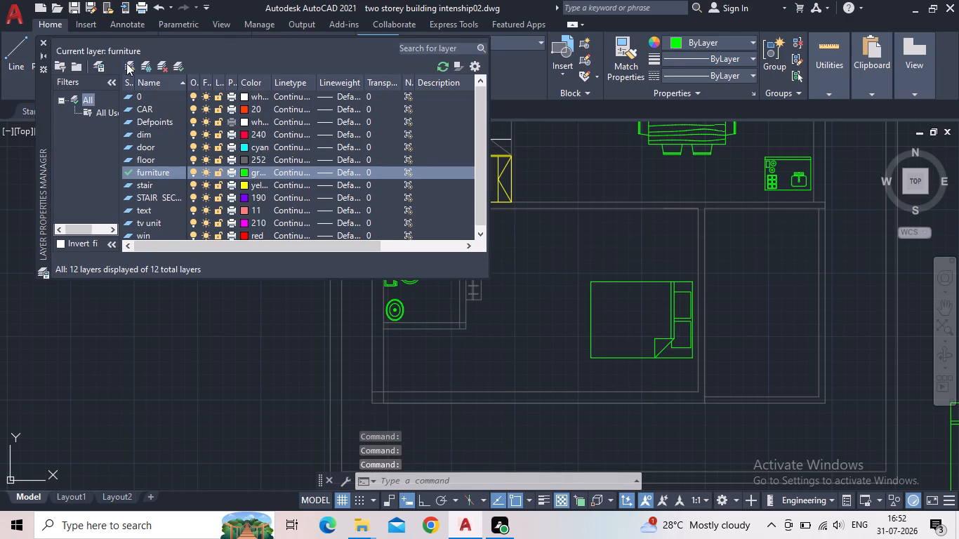
pyautogui.click(126, 63)
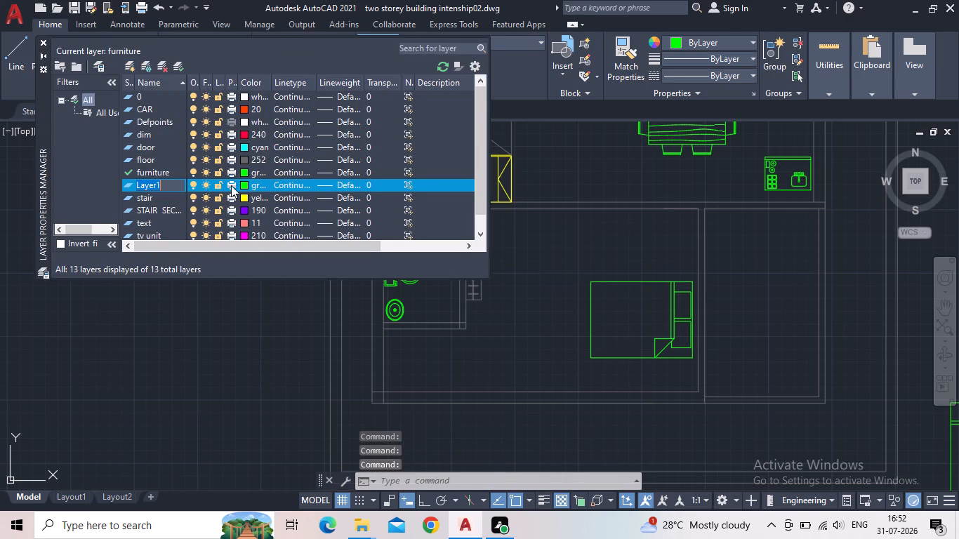
pyautogui.click(239, 185)
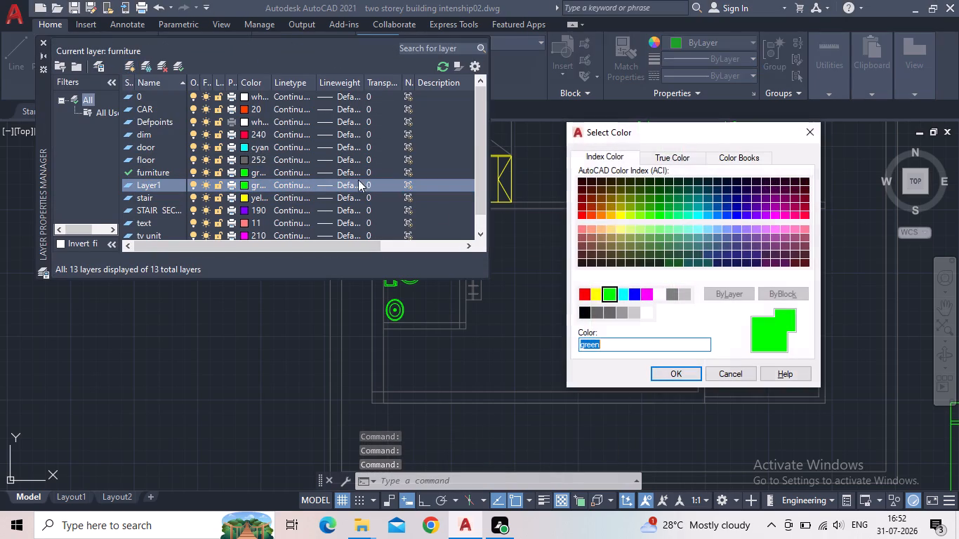
pyautogui.scroll(-1, 567, 232)
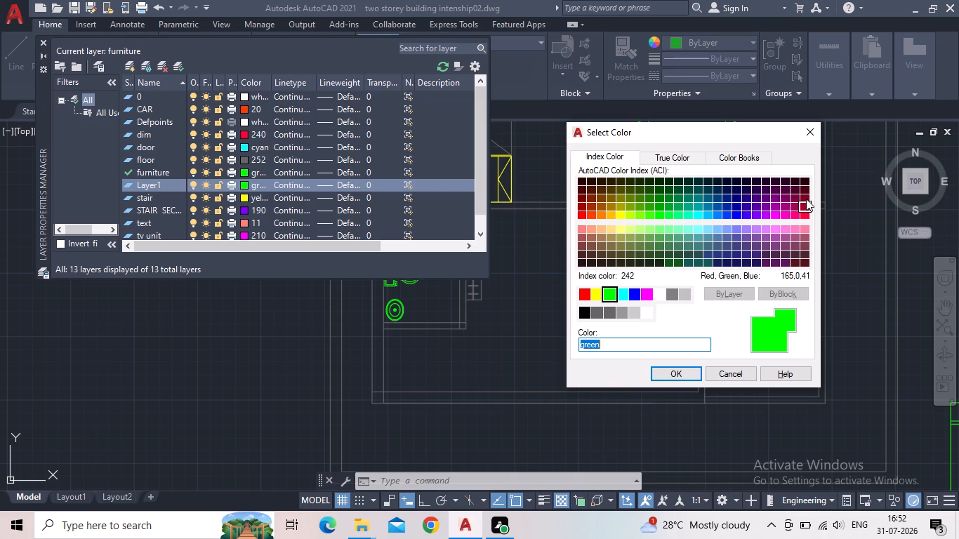
pyautogui.click(805, 262)
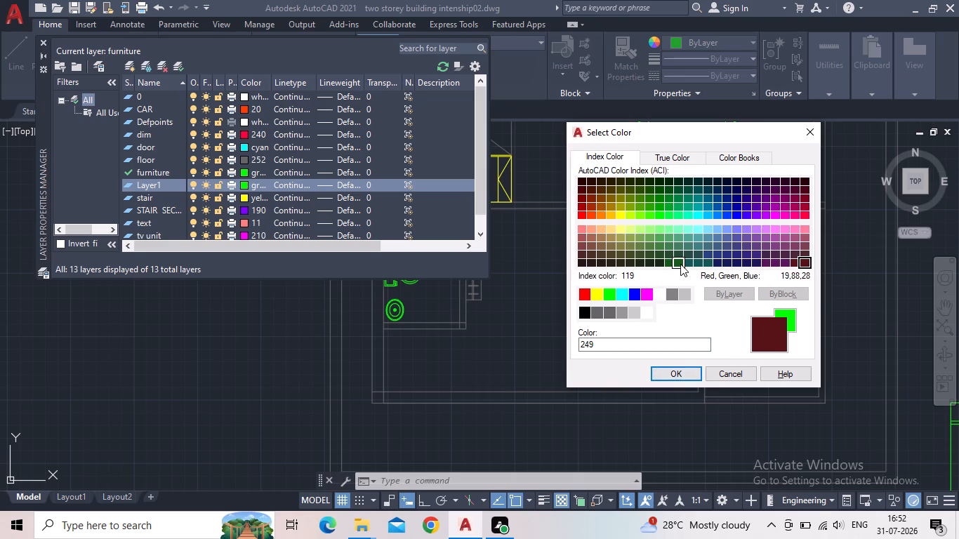
pyautogui.click(680, 264)
pyautogui.click(680, 371)
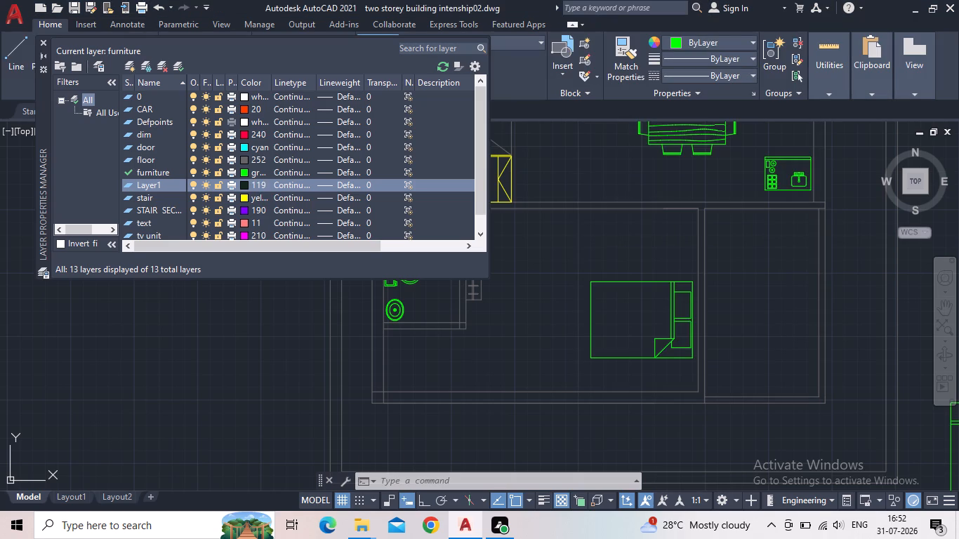
pyautogui.click(41, 40)
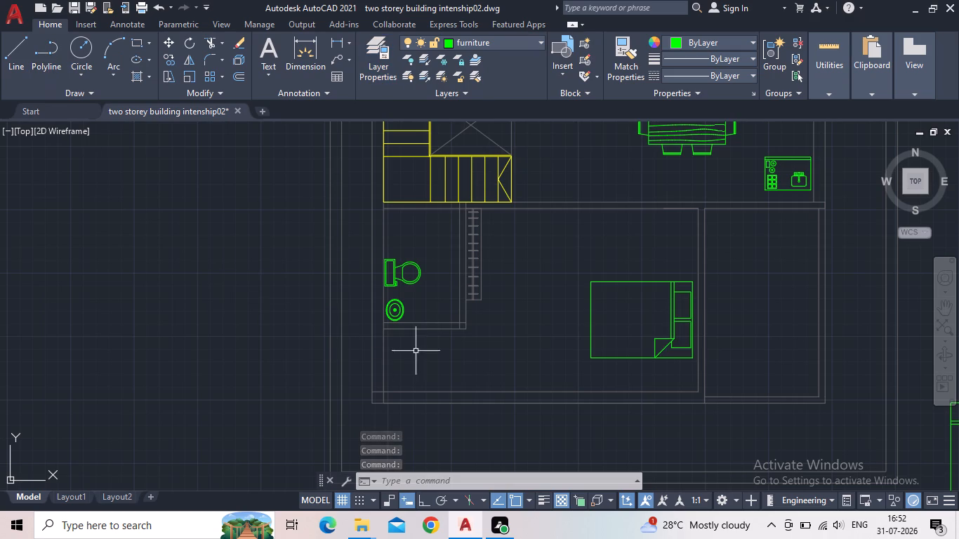
# Make Layer1 the current layer and set its colour to magenta.
pyautogui.click(484, 40)
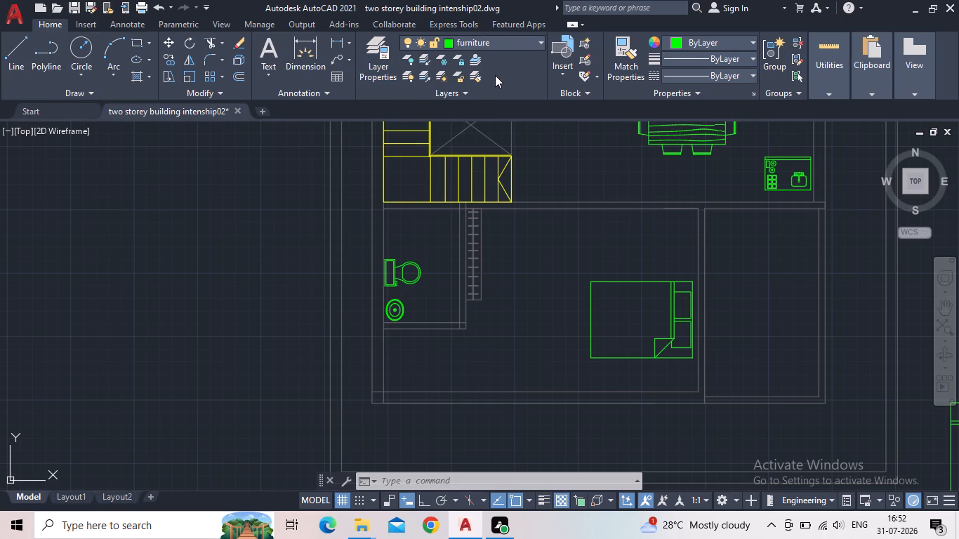
pyautogui.click(451, 178)
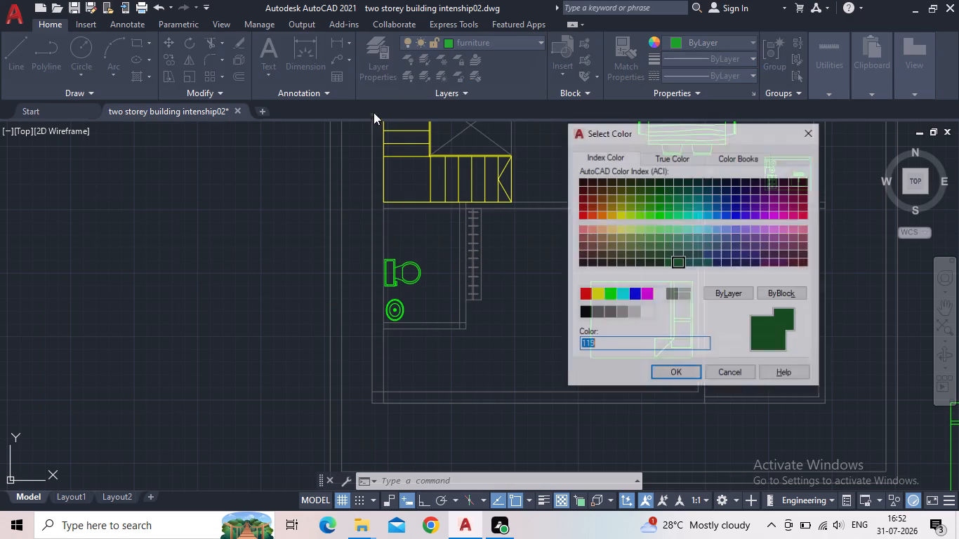
pyautogui.click(670, 375)
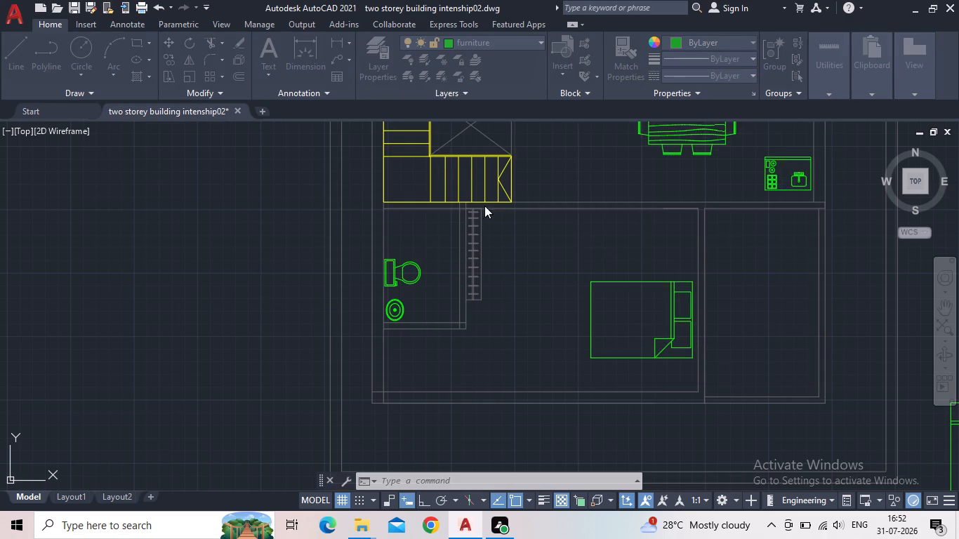
pyautogui.click(367, 65)
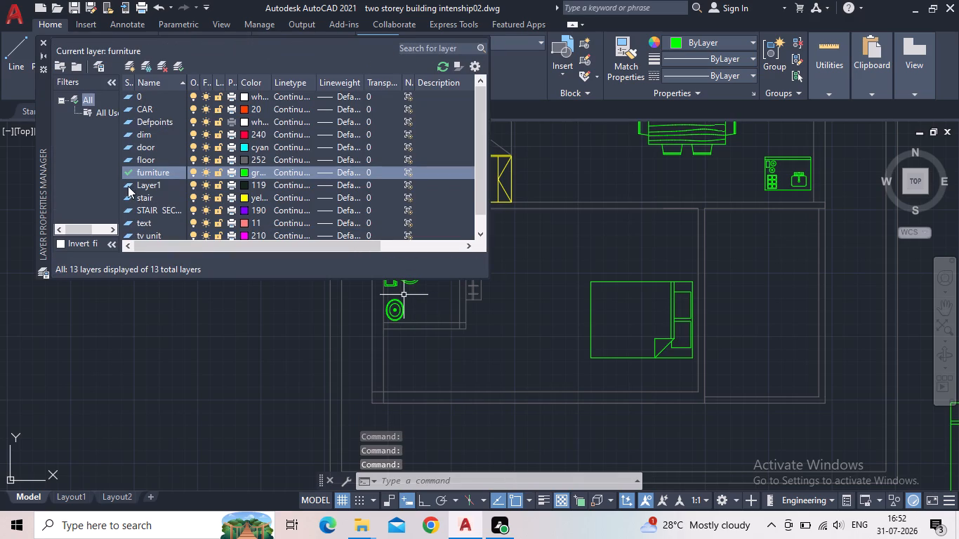
pyautogui.doubleClick(128, 186)
pyautogui.click(242, 185)
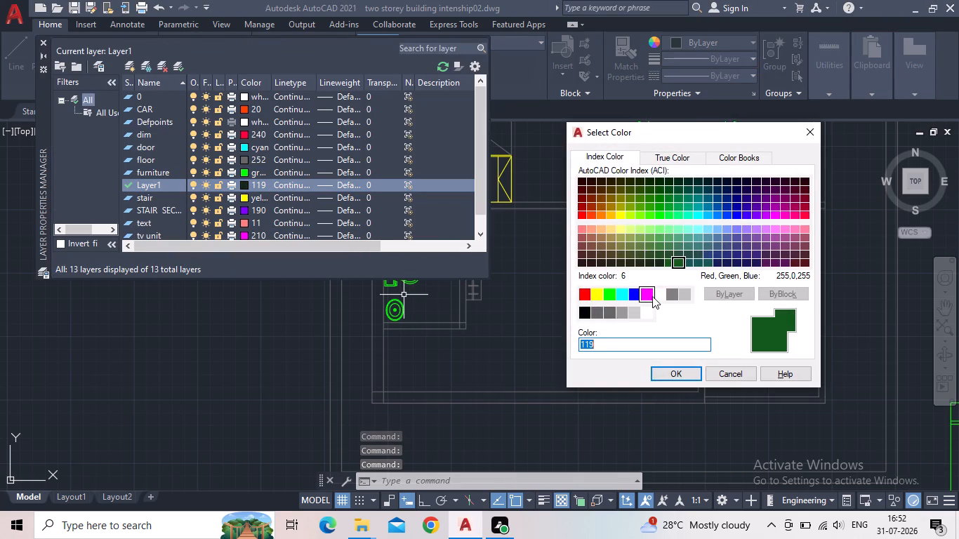
pyautogui.click(652, 295)
pyautogui.click(666, 368)
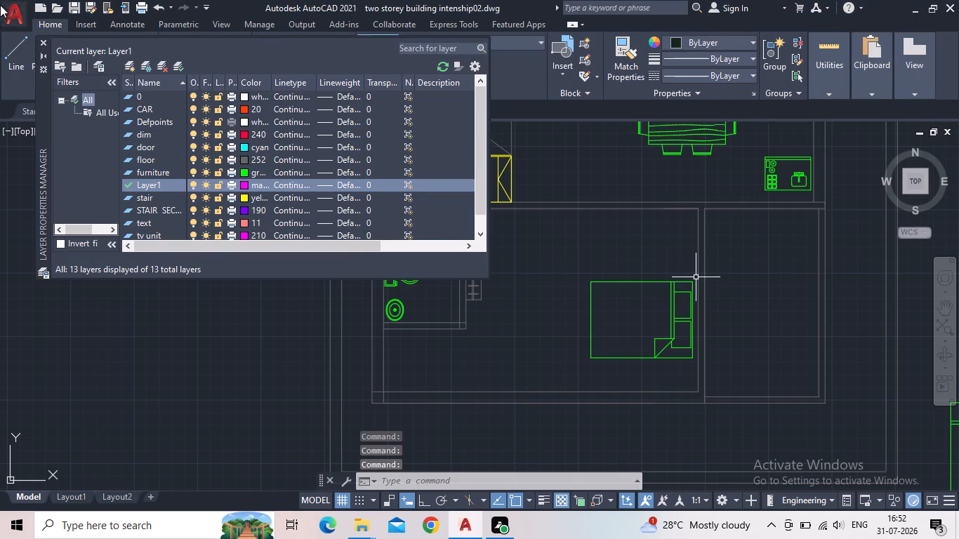
pyautogui.click(42, 41)
# Draw a horizontal line on Layer1 across the southwest toilet room, from its west wall to its east wall just north of the toilet.
pyautogui.scroll(-2, 459, 303)
pyautogui.scroll(3, 444, 298)
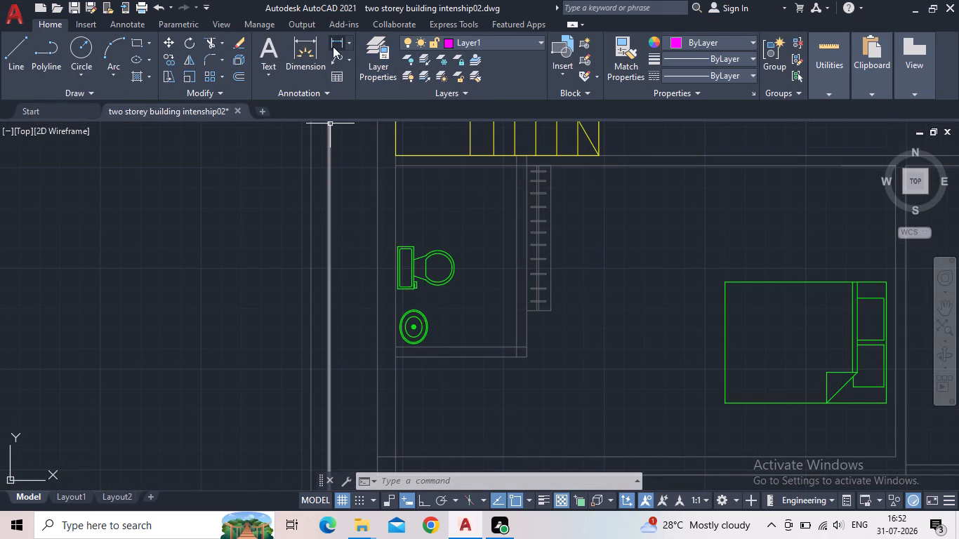
pyautogui.click(15, 52)
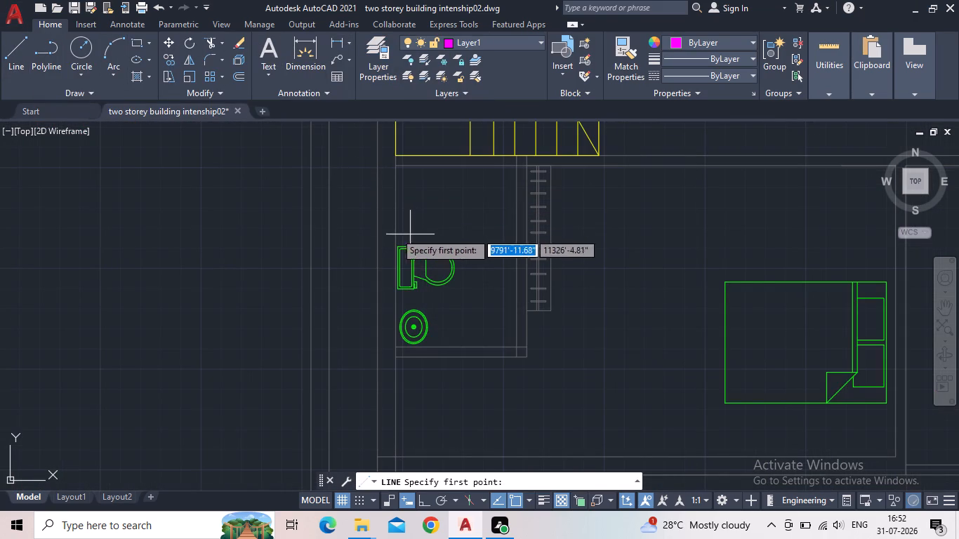
pyautogui.scroll(1, 395, 241)
pyautogui.click(394, 241)
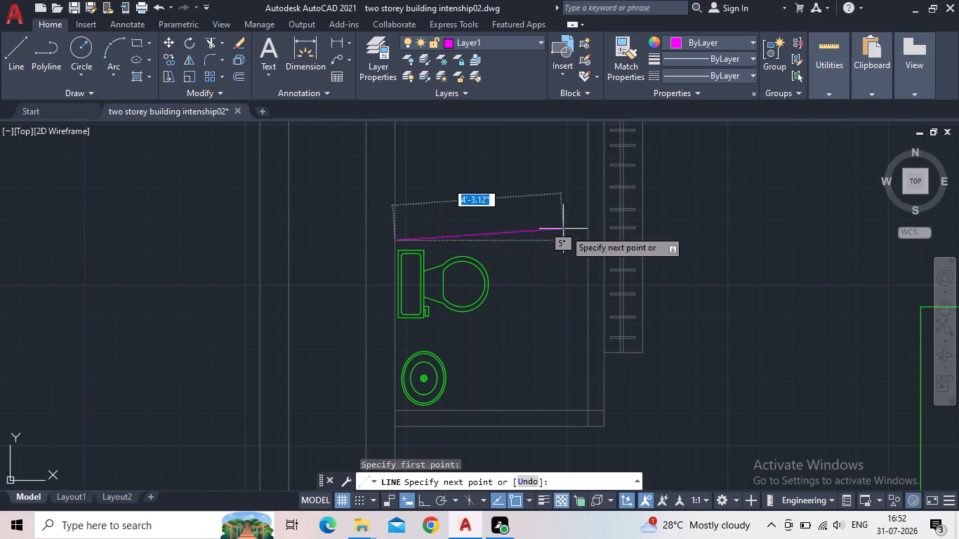
pyautogui.click(587, 243)
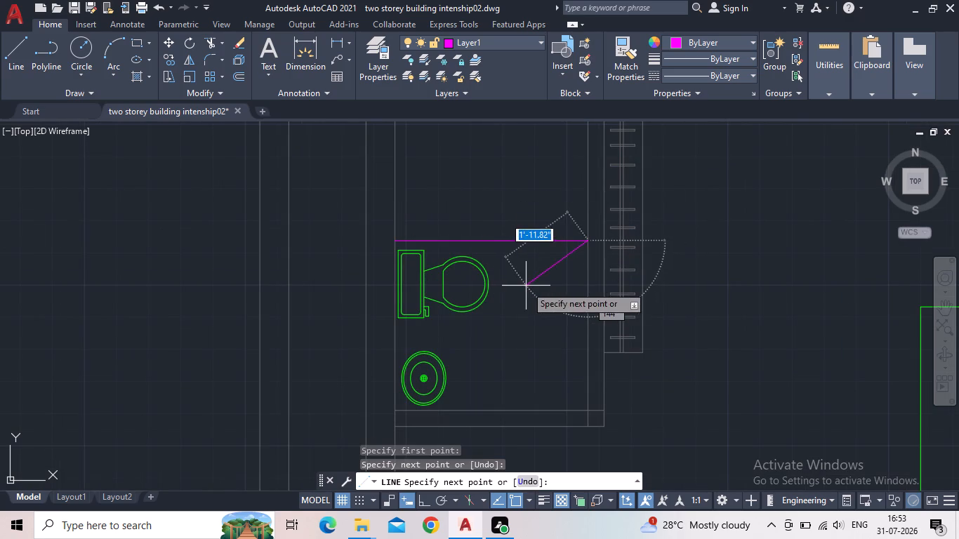
pyautogui.press('Escape')
# With ortho on, draw a two-segment horizontal line on Layer1 from the northeast toilet room's east wall westward, just north of the toilet.
pyautogui.scroll(-4, 519, 279)
pyautogui.moveTo(505, 286); pyautogui.dragTo(366, 316, button='middle')
pyautogui.scroll(1, 359, 314)
pyautogui.moveTo(484, 201); pyautogui.dragTo(482, 218, button='middle')
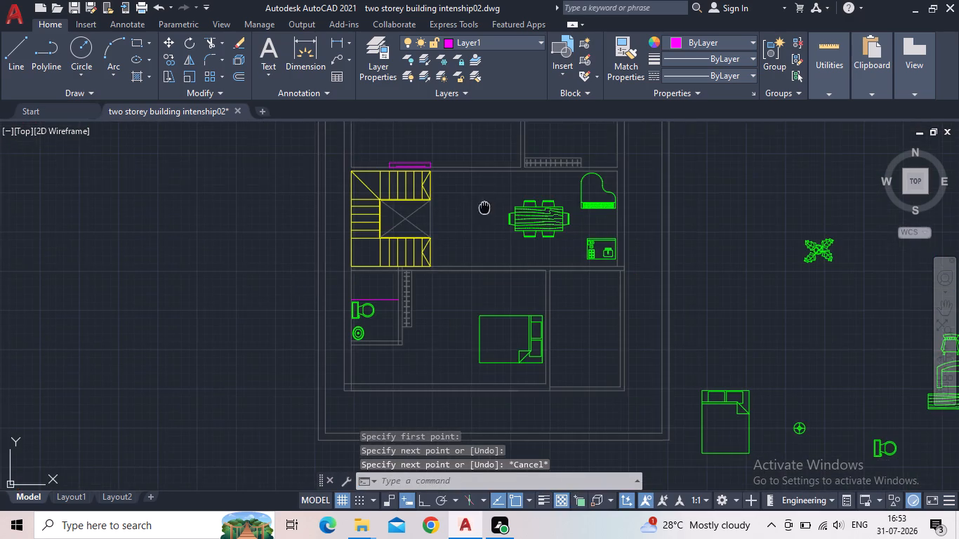
pyautogui.moveTo(482, 218); pyautogui.dragTo(368, 399, button='middle')
pyautogui.scroll(2, 488, 280)
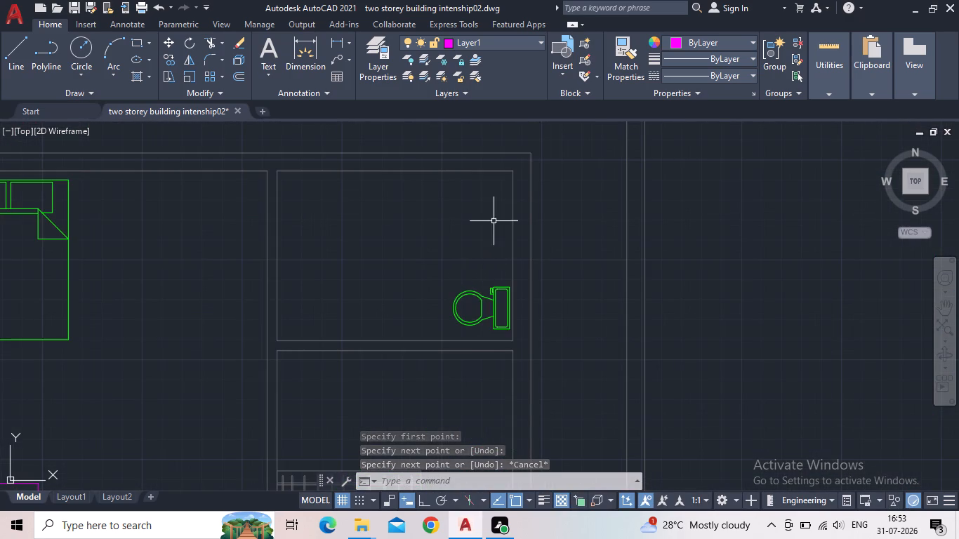
pyautogui.click(515, 241)
pyautogui.press('space')
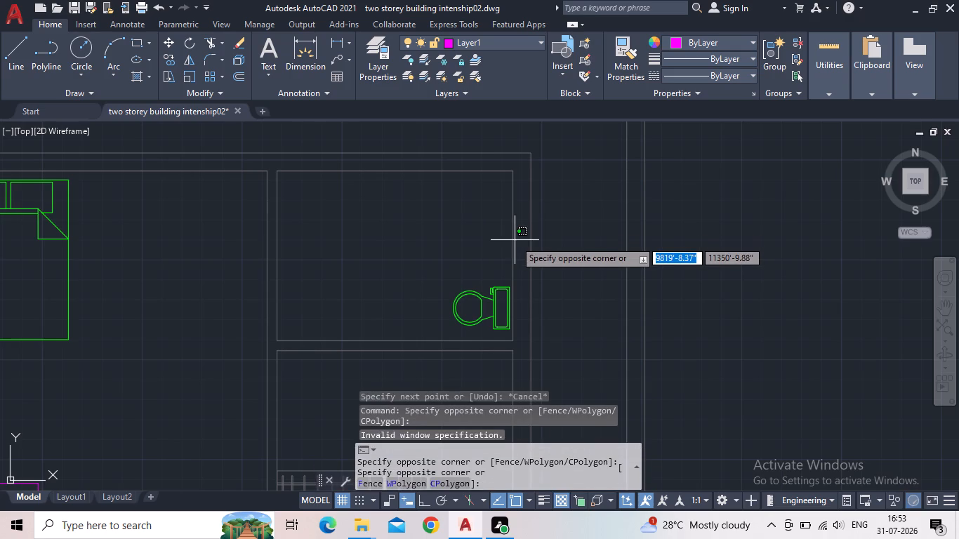
pyautogui.click(512, 258)
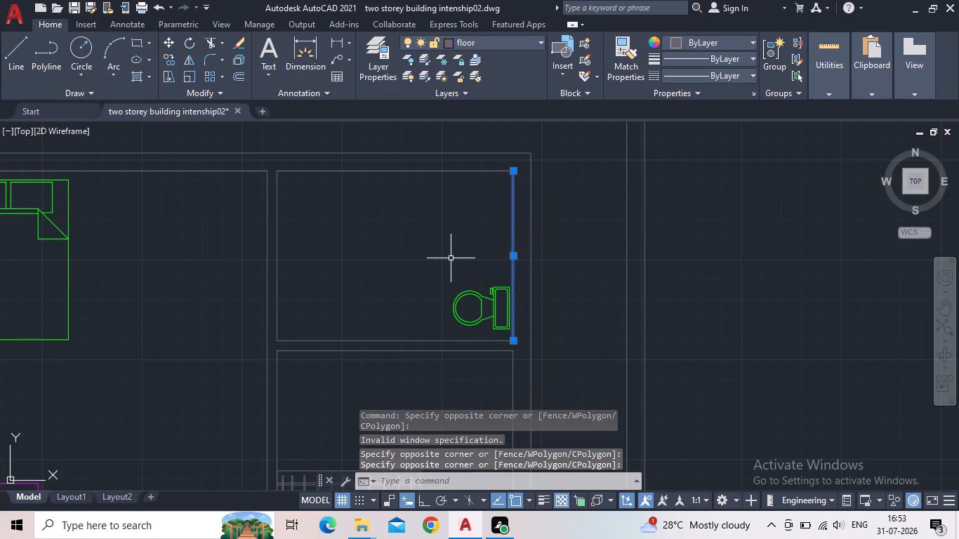
pyautogui.press('Escape')
pyautogui.press('space')
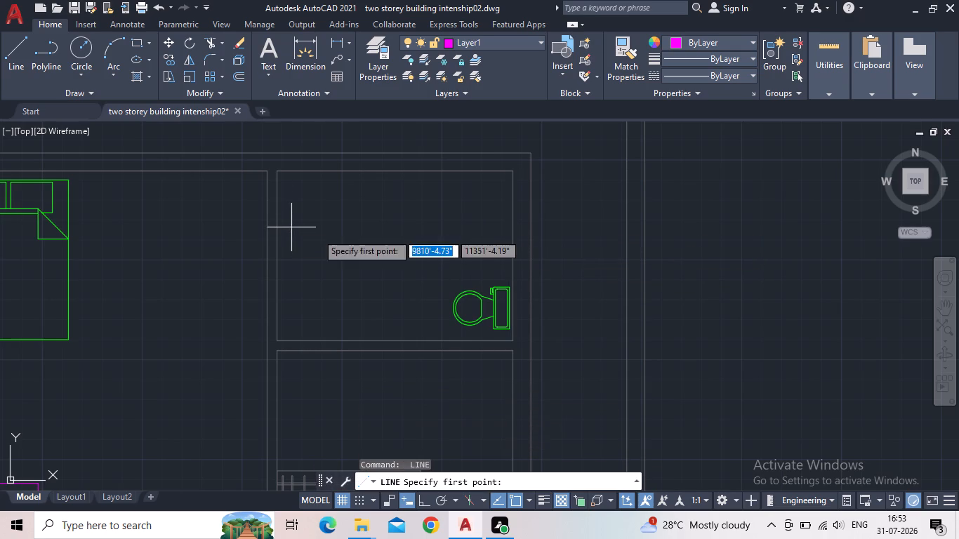
pyautogui.click(513, 262)
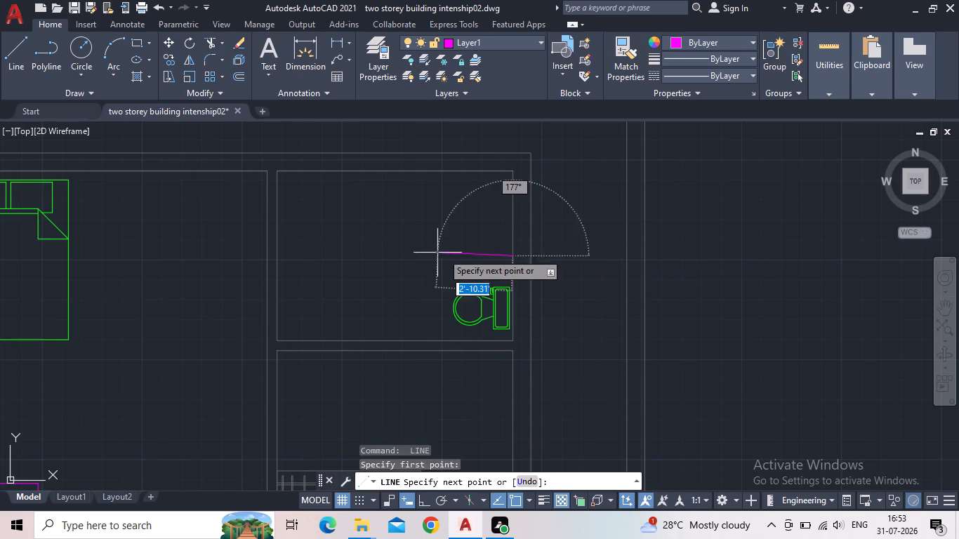
pyautogui.click(419, 500)
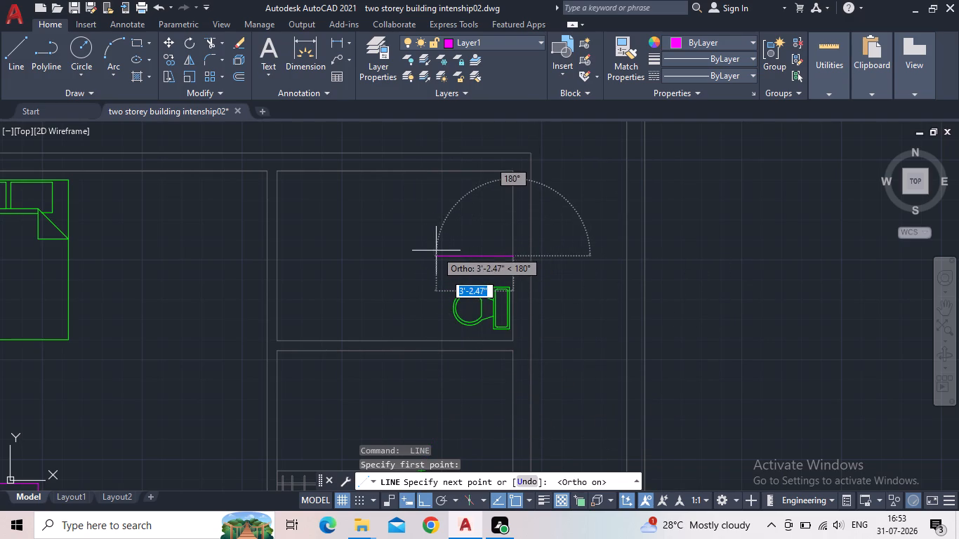
pyautogui.click(442, 255)
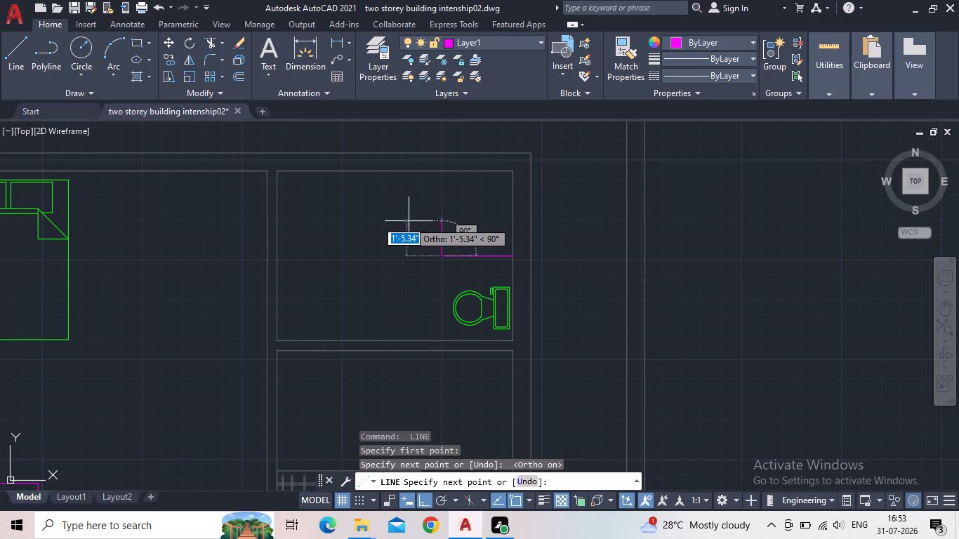
pyautogui.click(389, 245)
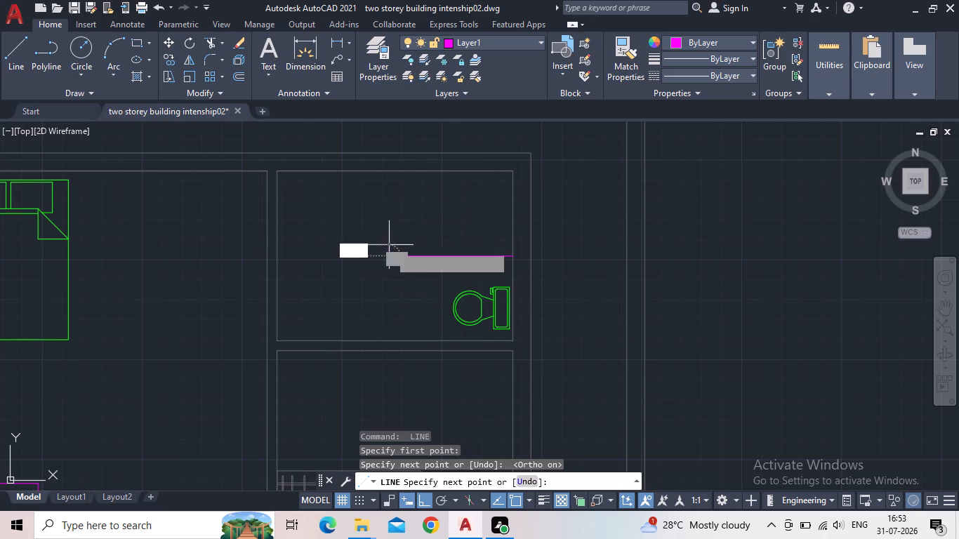
pyautogui.press('Escape')
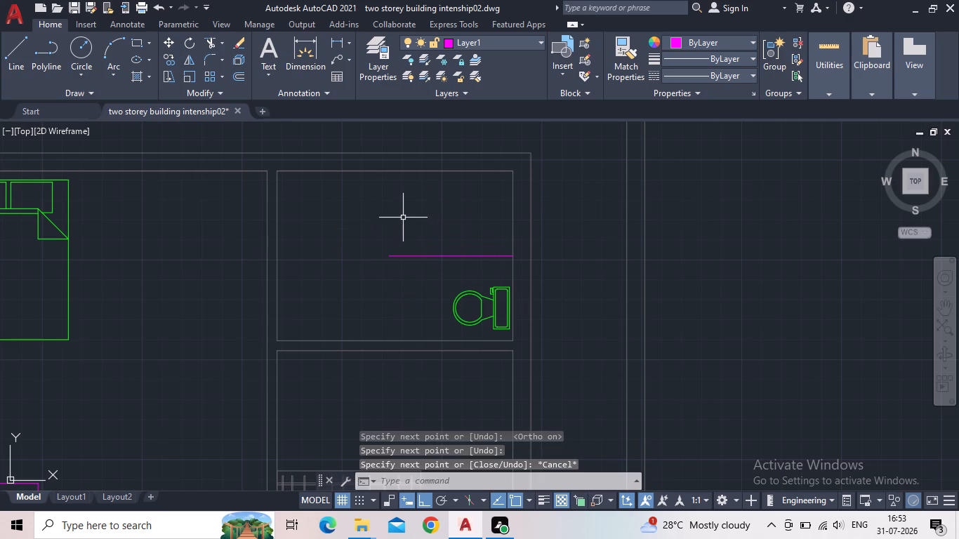
# Draw a vertical line from near the west end of the new horizontal line up to the northeast toilet room's north wall.
pyautogui.press('space')
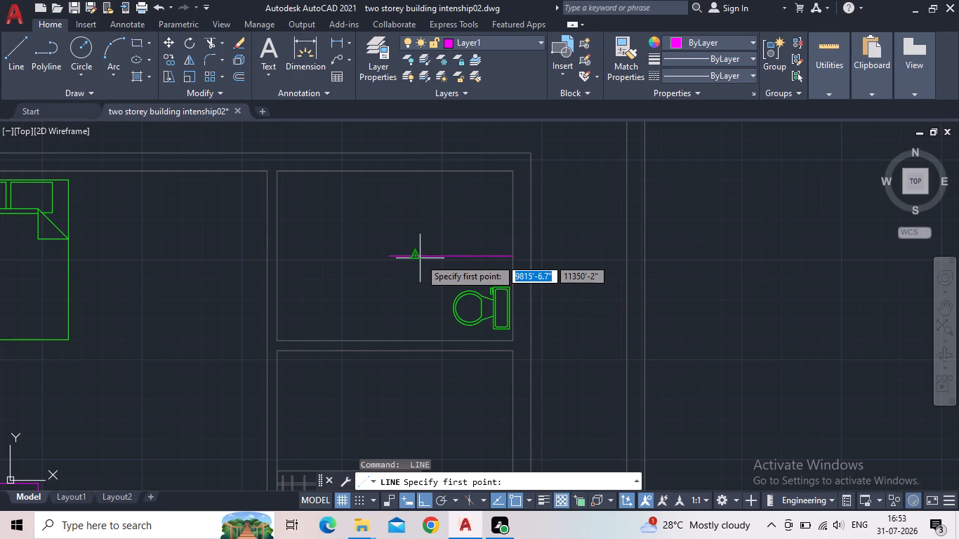
pyautogui.click(416, 255)
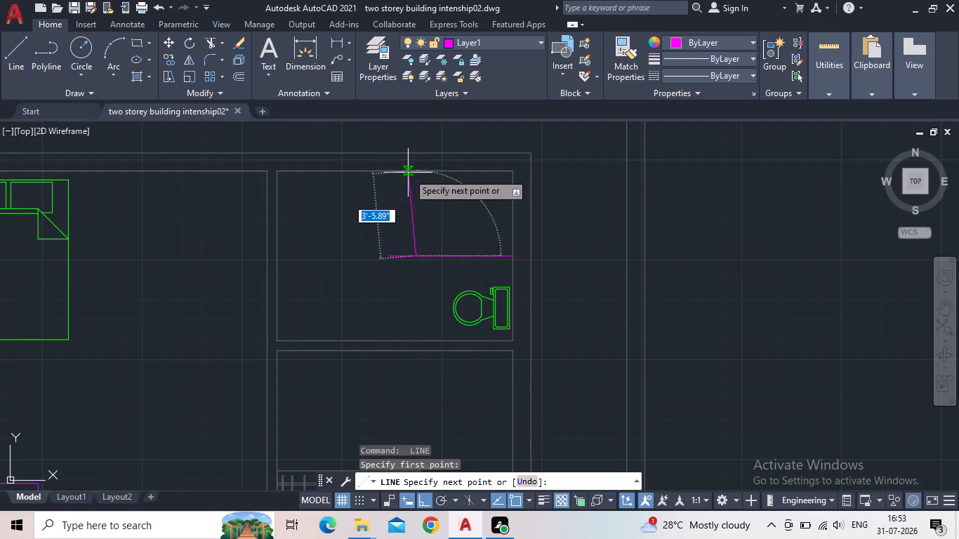
pyautogui.click(414, 175)
pyautogui.press('Escape')
# Chamfer the horizontal and vertical magenta lines with zero distances to form a square corner without the overhanging end.
pyautogui.scroll(2, 449, 279)
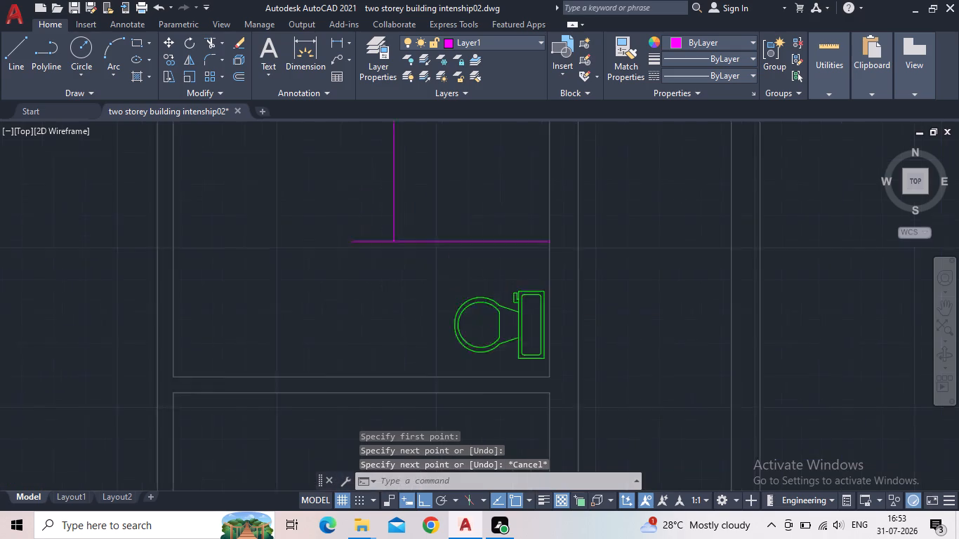
pyautogui.moveTo(424, 256); pyautogui.dragTo(378, 331, button='middle')
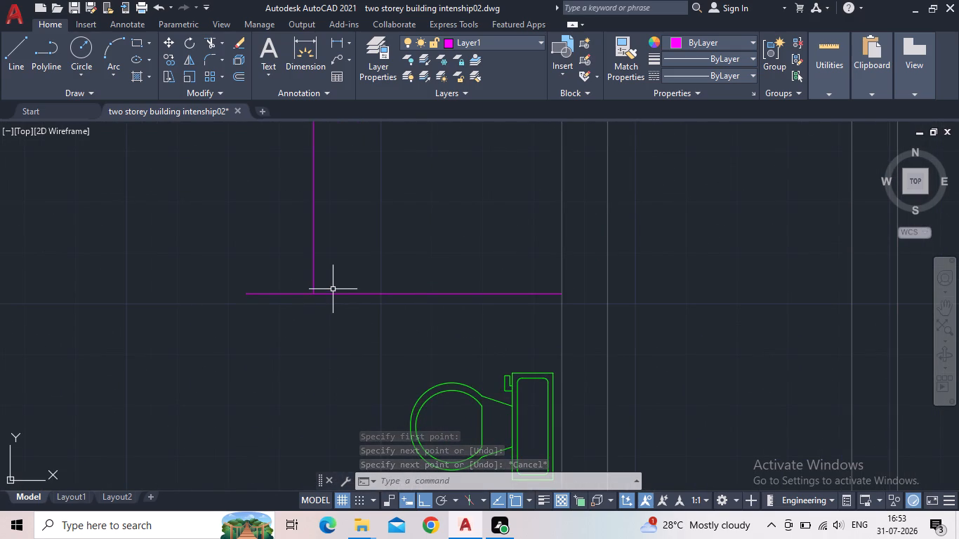
pyautogui.press('c')
pyautogui.press('h')
pyautogui.press('a')
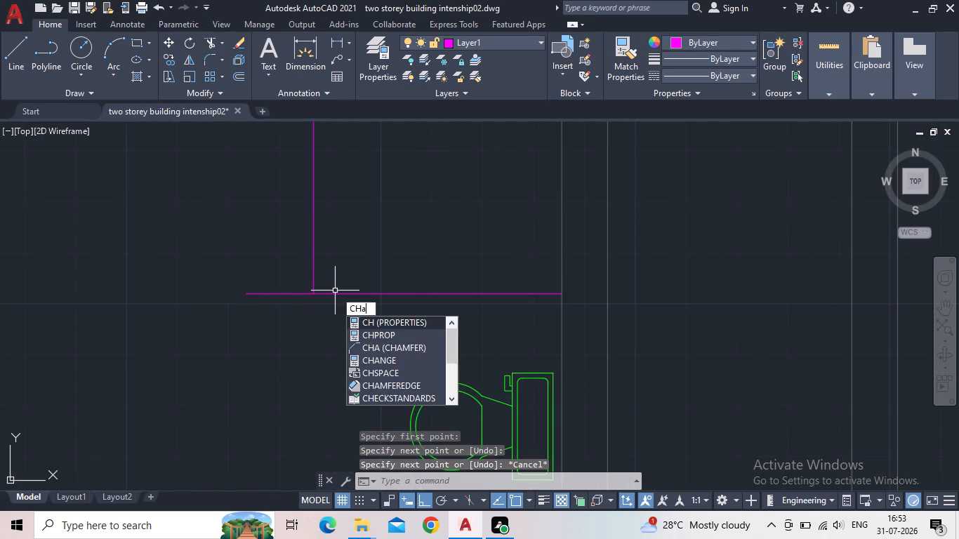
pyautogui.press('Return')
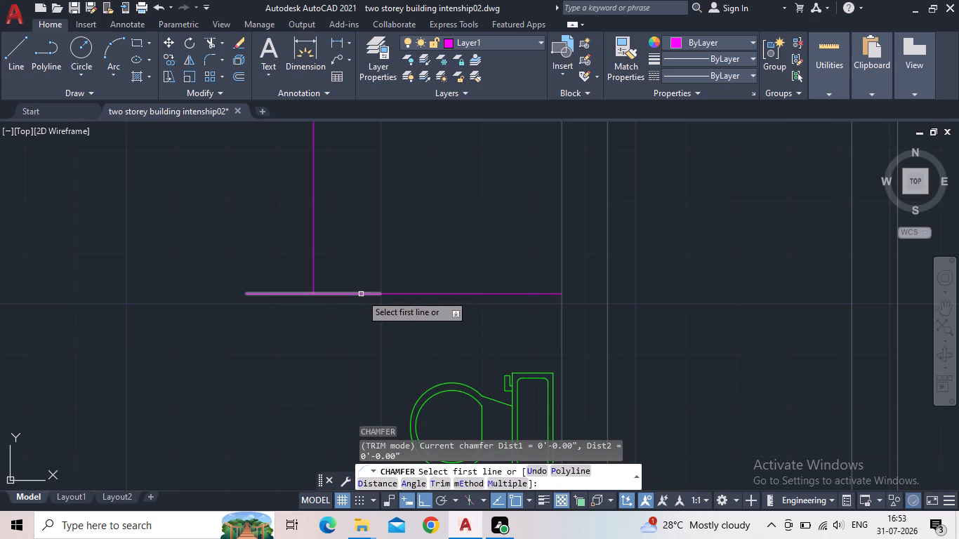
pyautogui.click(361, 294)
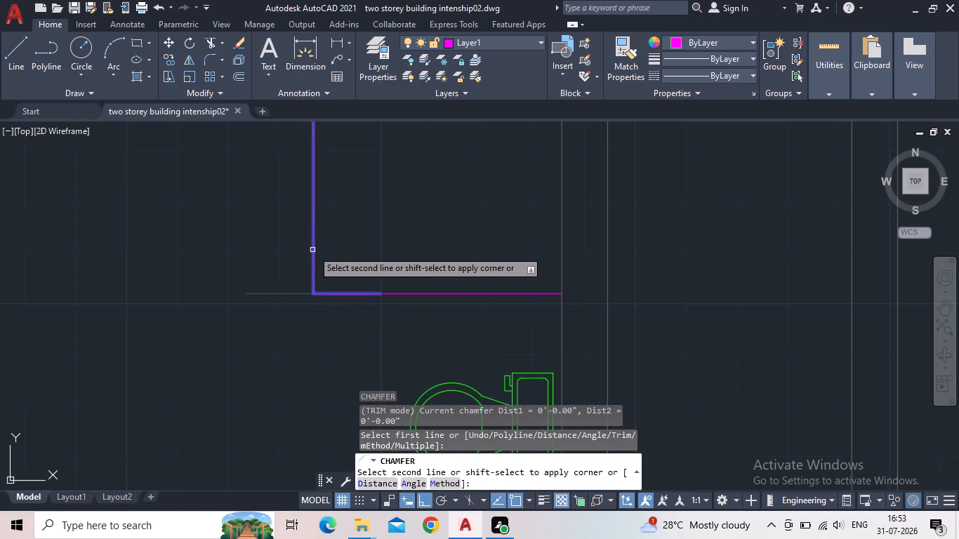
pyautogui.click(312, 250)
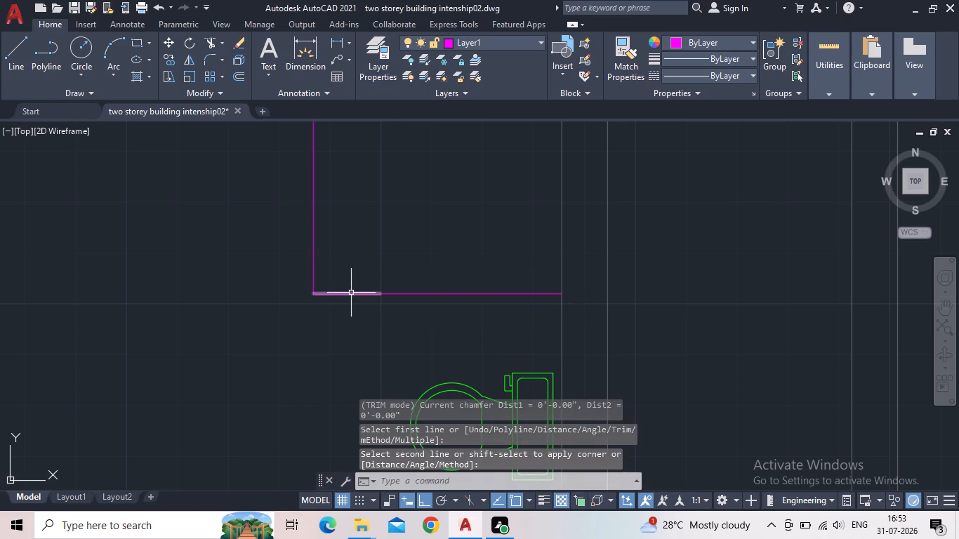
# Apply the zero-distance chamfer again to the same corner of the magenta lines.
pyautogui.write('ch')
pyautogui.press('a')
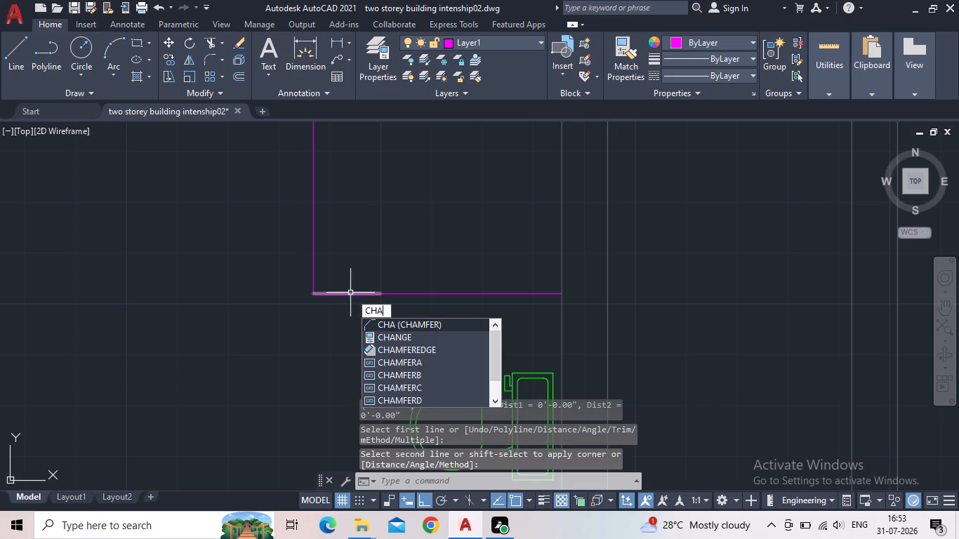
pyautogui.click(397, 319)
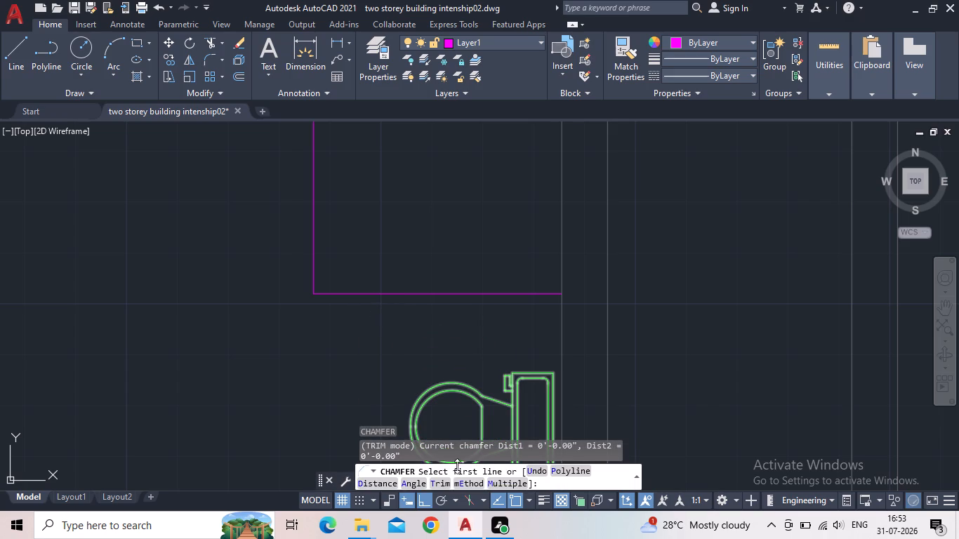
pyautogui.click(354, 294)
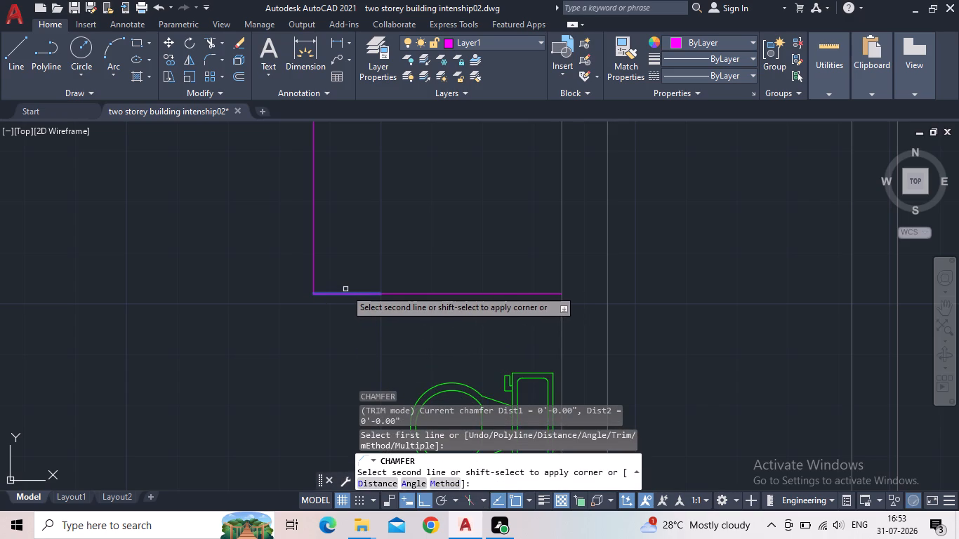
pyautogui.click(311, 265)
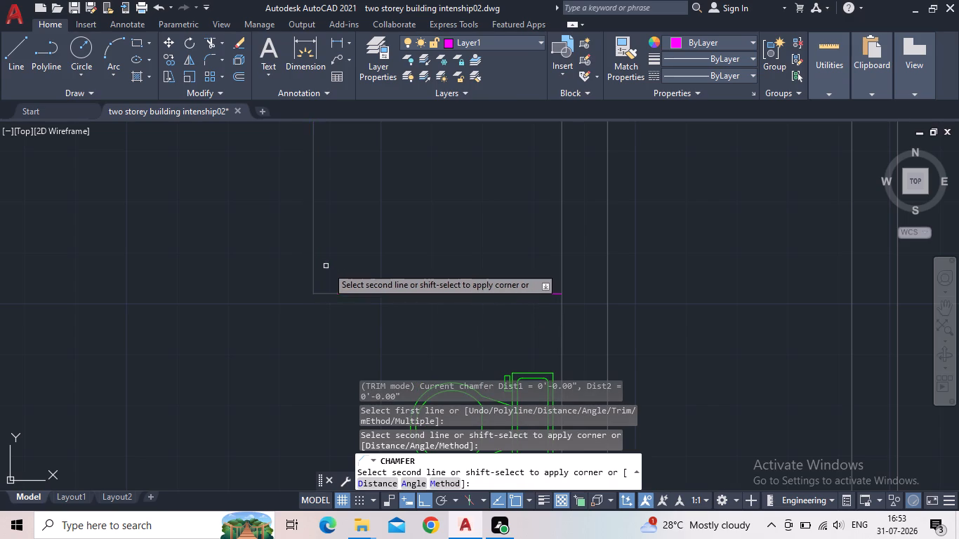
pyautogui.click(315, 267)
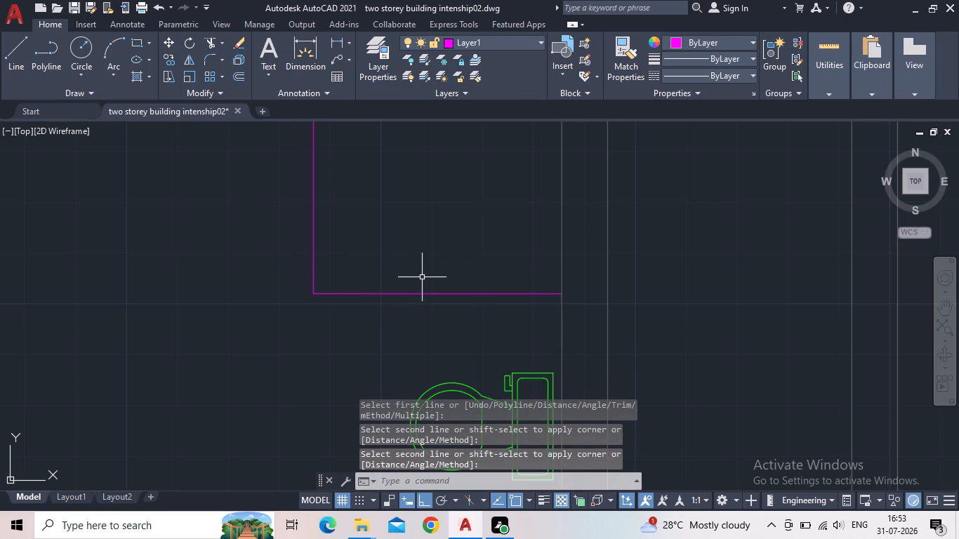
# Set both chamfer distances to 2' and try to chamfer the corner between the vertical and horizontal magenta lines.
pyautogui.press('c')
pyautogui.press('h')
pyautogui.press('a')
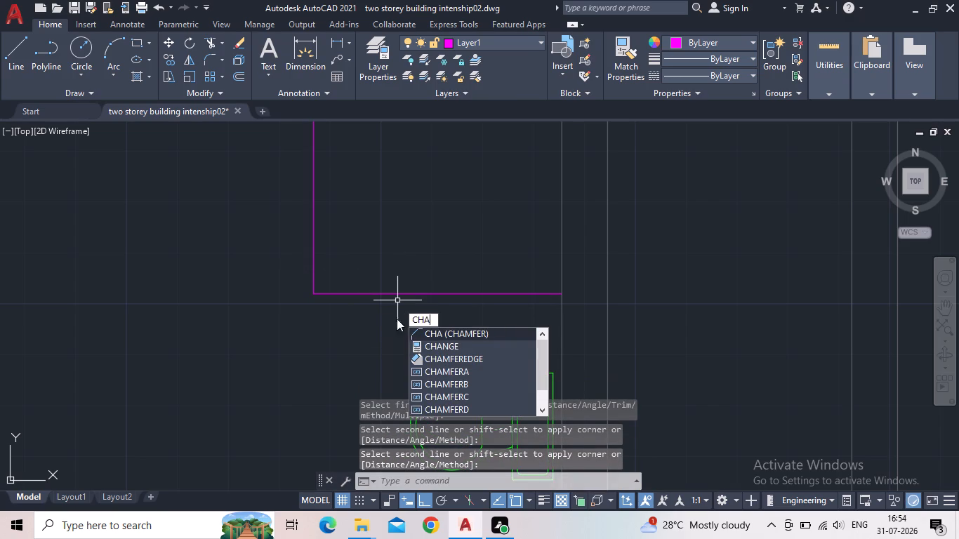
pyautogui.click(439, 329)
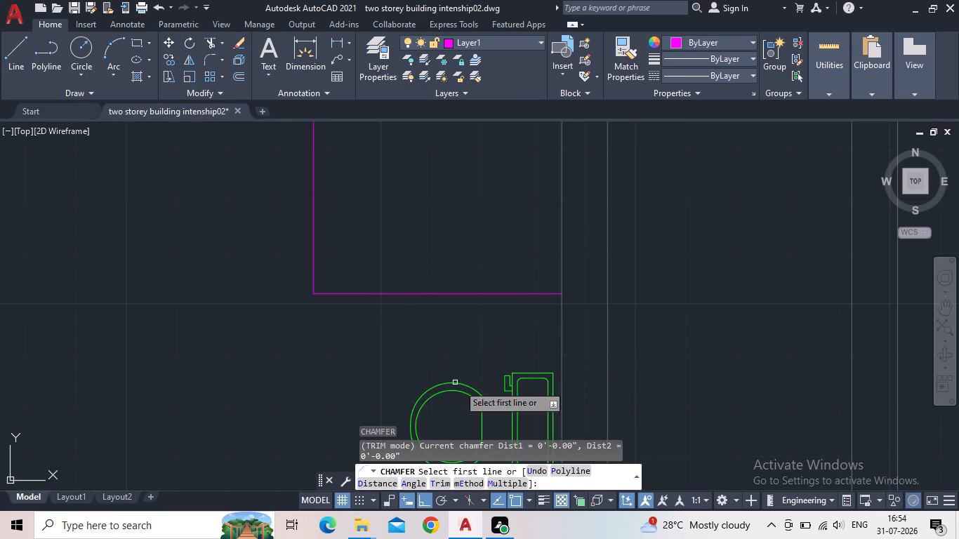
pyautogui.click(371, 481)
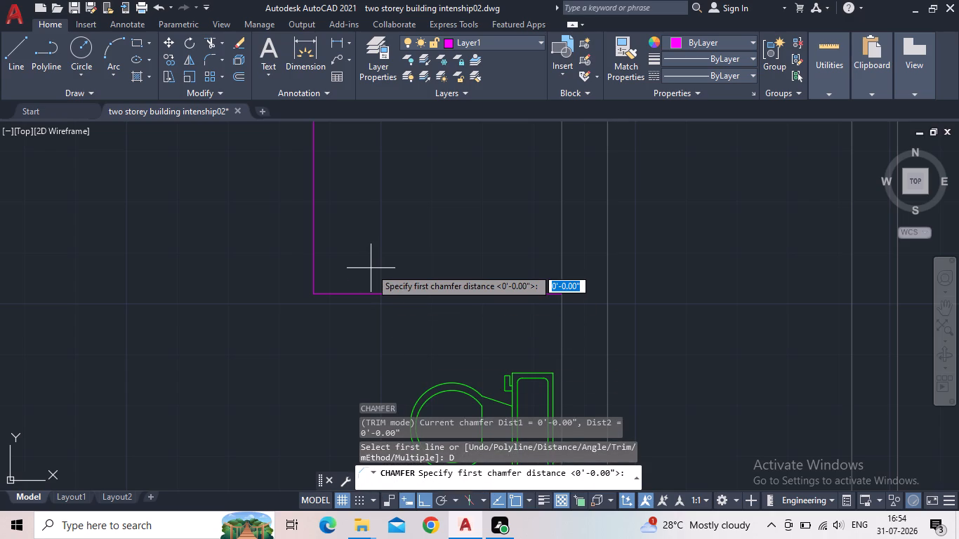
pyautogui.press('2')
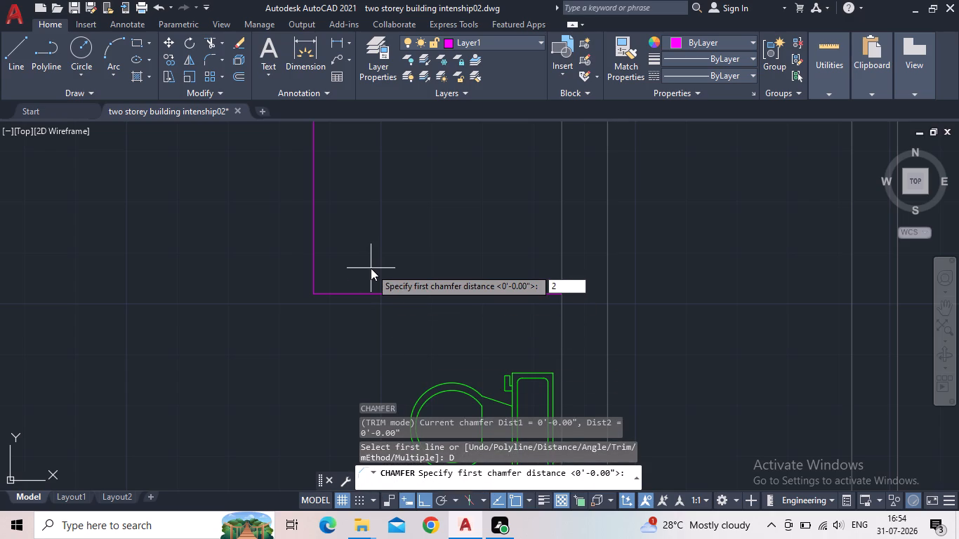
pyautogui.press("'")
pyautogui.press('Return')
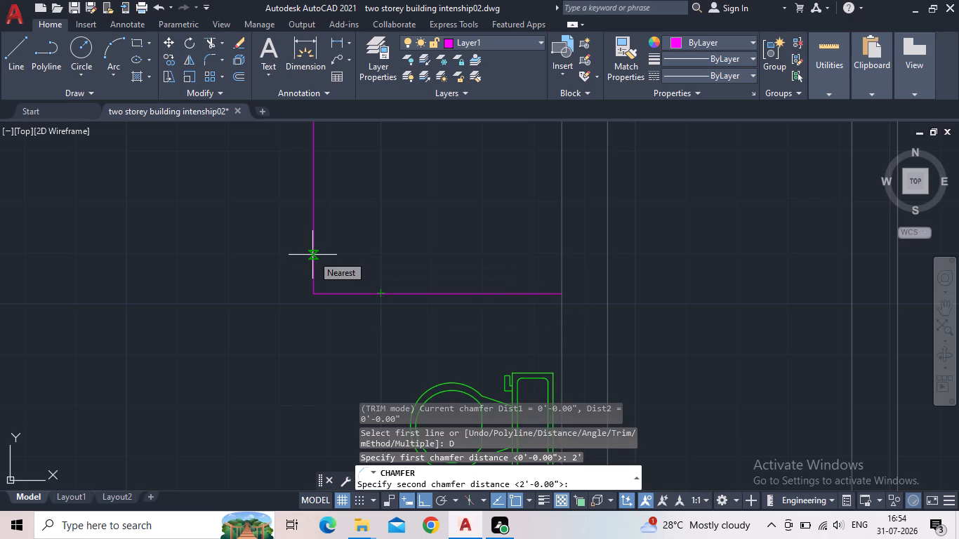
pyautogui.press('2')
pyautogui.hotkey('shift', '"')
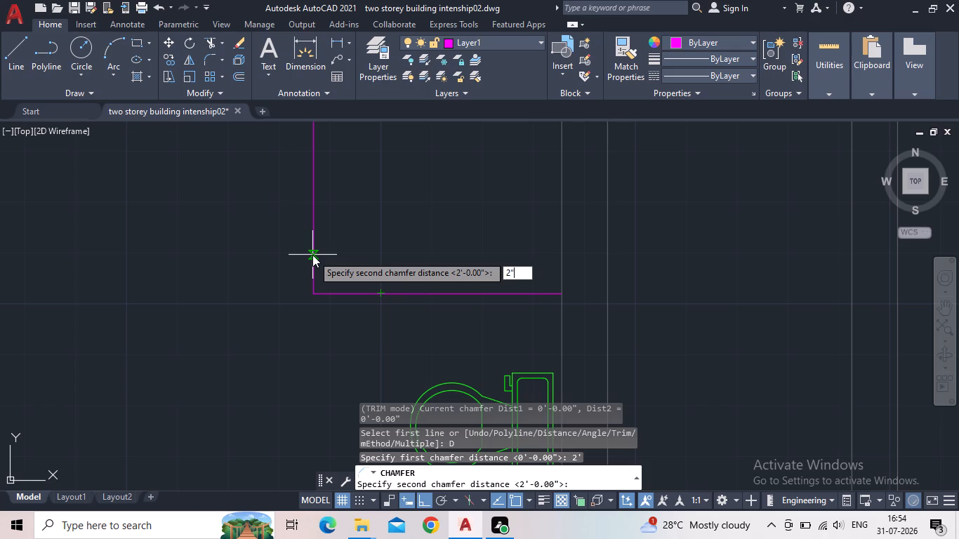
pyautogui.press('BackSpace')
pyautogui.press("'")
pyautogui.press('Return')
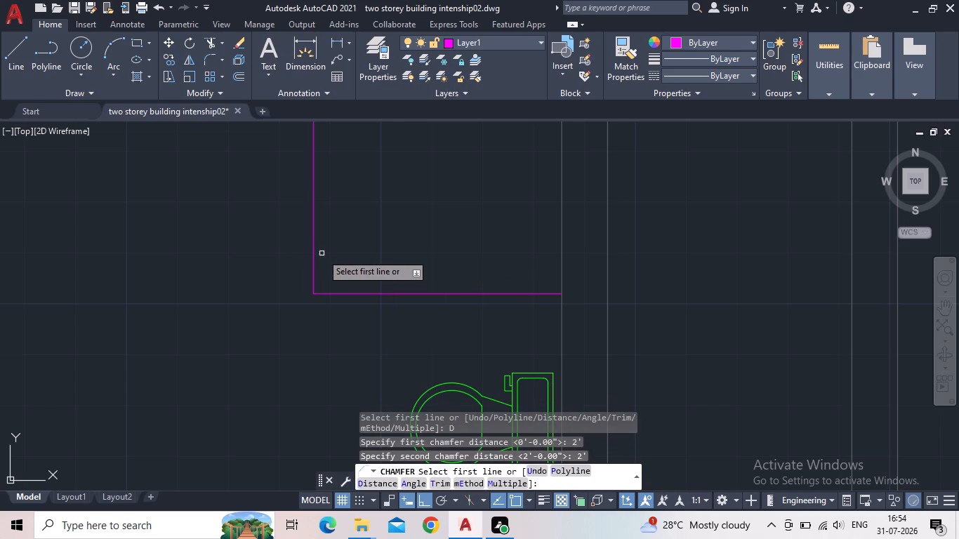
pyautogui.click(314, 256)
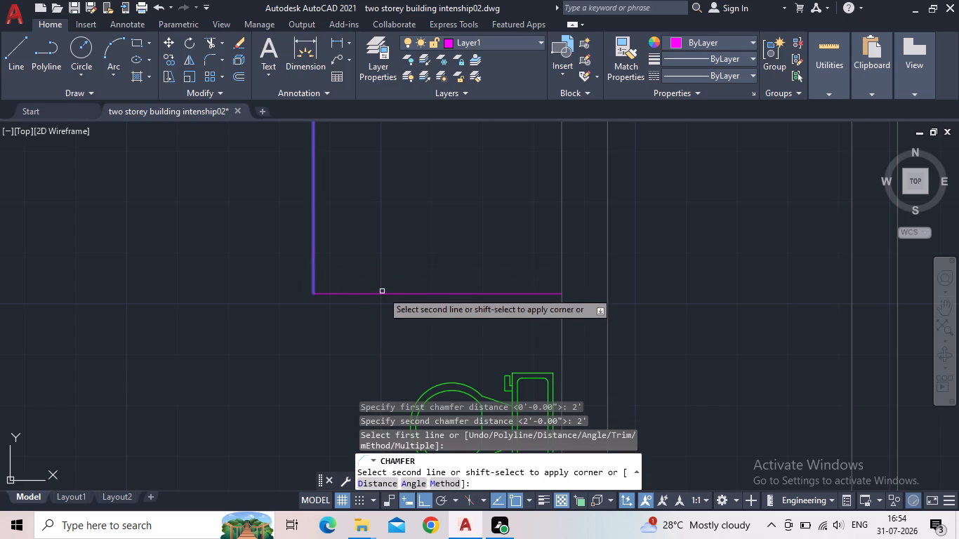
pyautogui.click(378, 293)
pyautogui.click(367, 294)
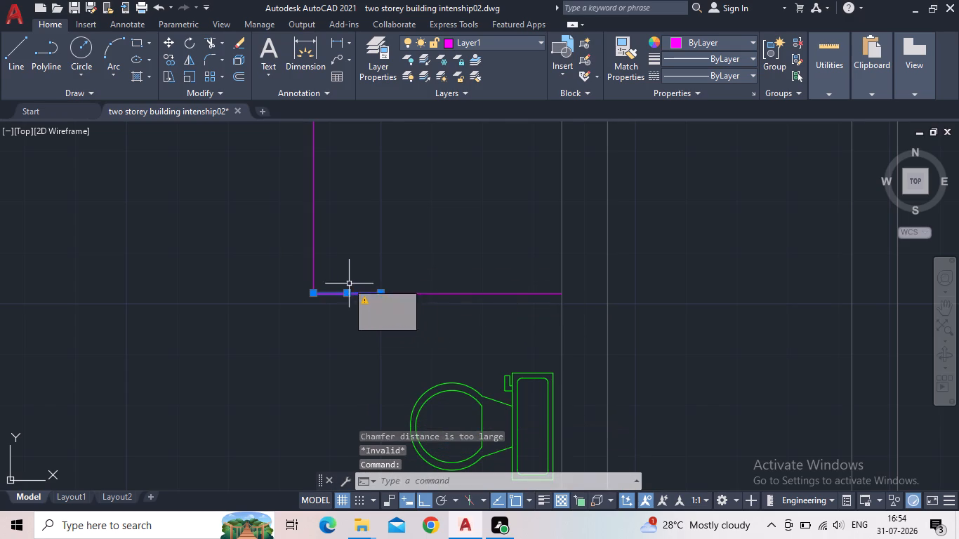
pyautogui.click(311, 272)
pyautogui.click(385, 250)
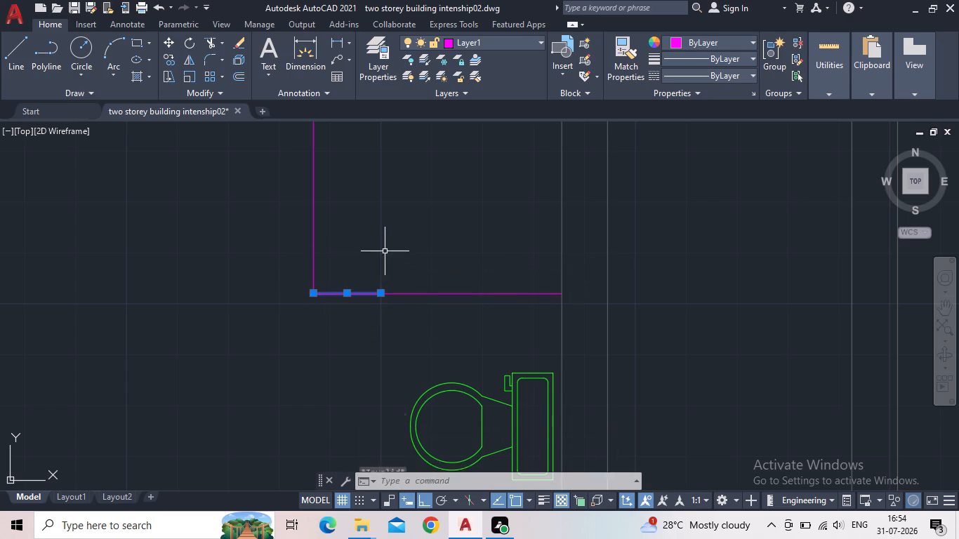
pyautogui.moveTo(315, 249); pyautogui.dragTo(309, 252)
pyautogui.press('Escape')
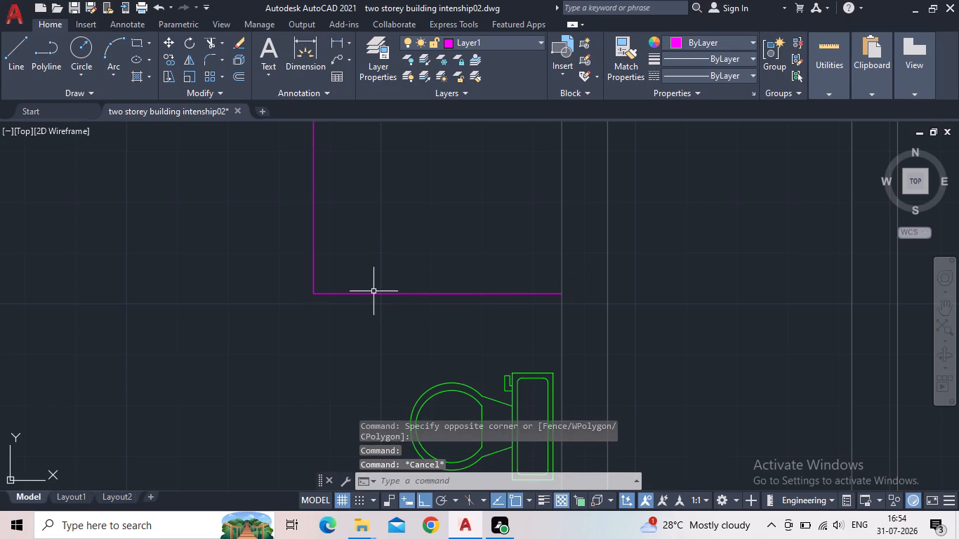
# Draw a diagonal line across the magenta corner, from the break in the horizontal line up to the vertical line.
pyautogui.scroll(2, 373, 293)
pyautogui.click(374, 295)
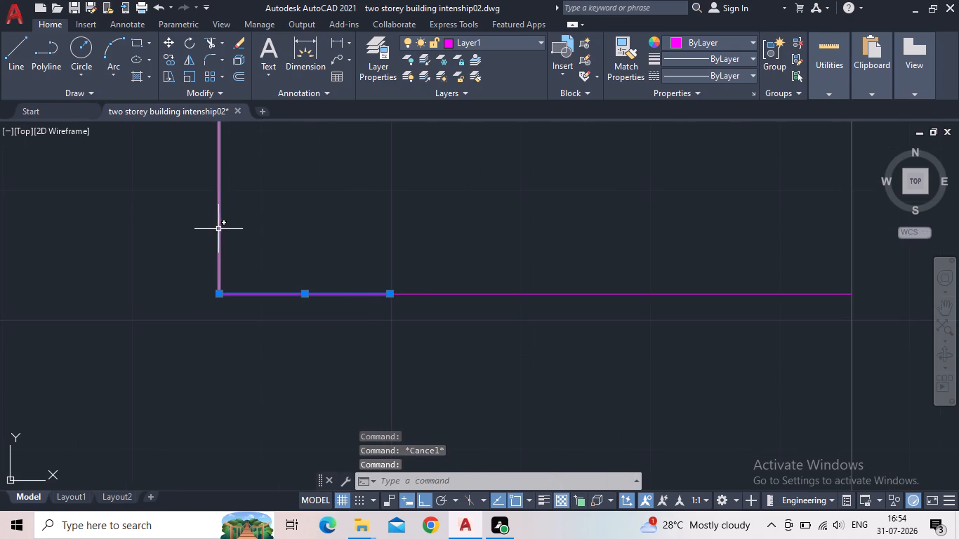
pyautogui.click(218, 229)
pyautogui.scroll(-1, 306, 236)
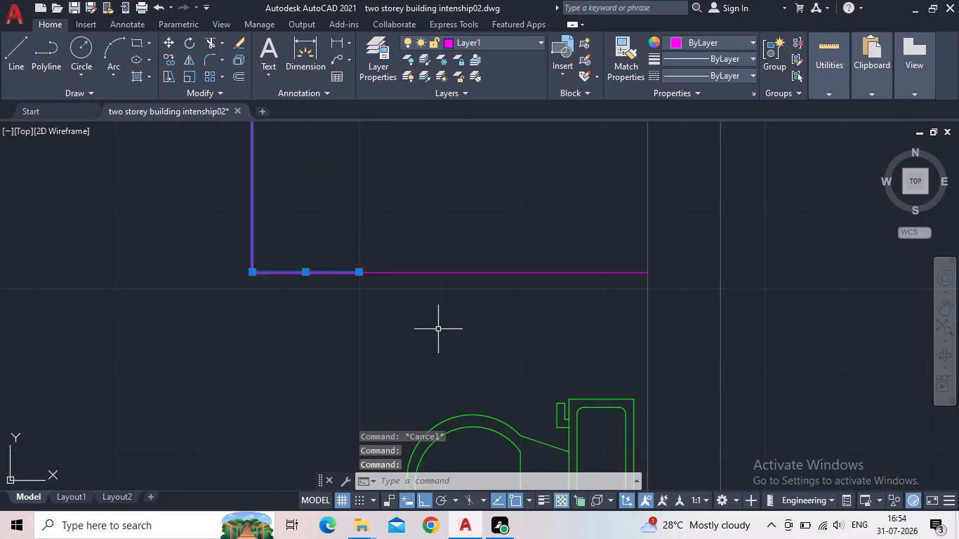
pyautogui.press('l')
pyautogui.press('Return')
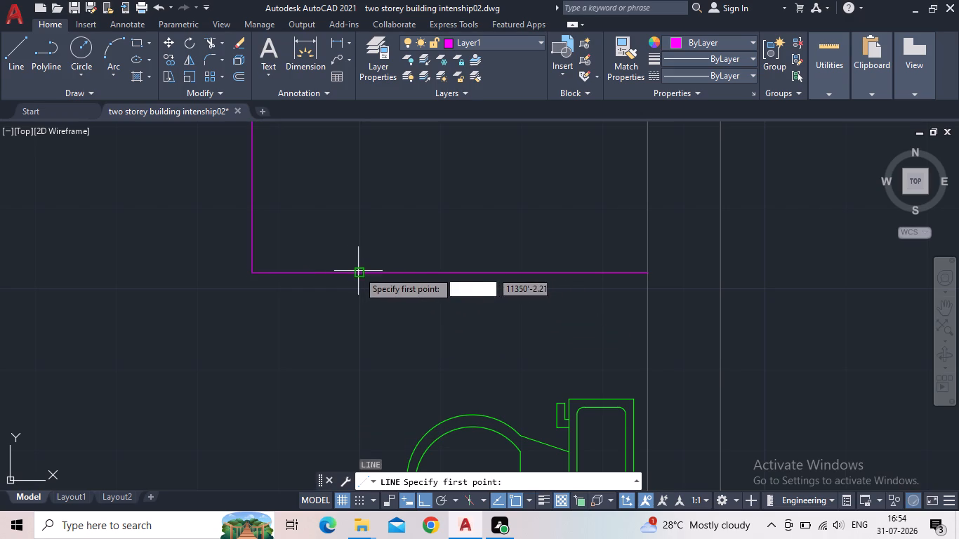
pyautogui.click(358, 271)
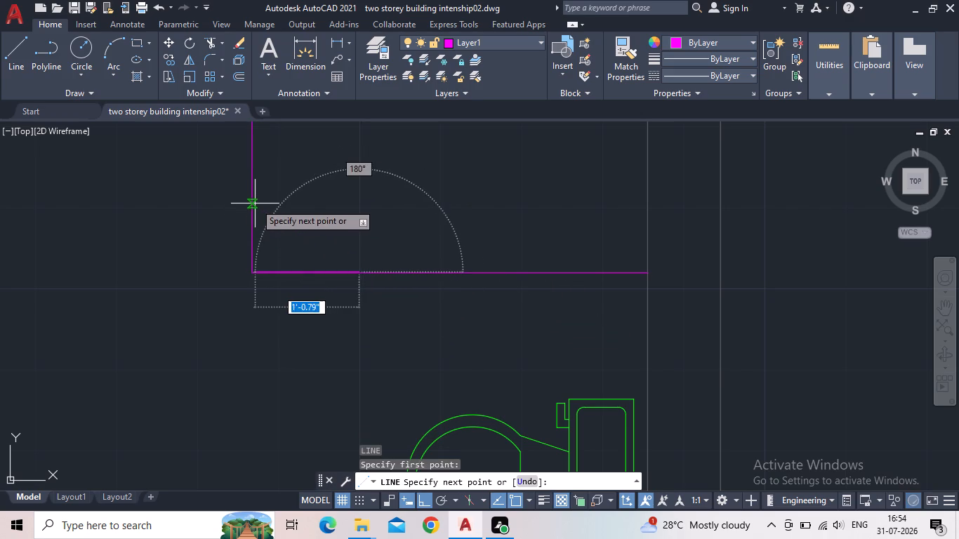
pyautogui.click(256, 195)
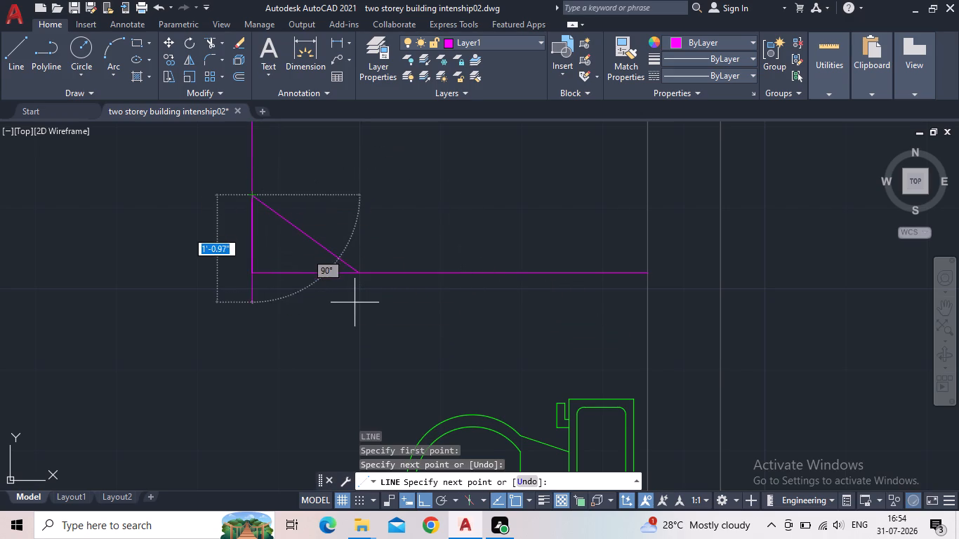
pyautogui.press('Escape')
# Stretch the shared corner end of the vertical and short horizontal magenta lines up to the diagonal's upper end.
pyautogui.scroll(-2, 351, 300)
pyautogui.moveTo(333, 298); pyautogui.dragTo(326, 293)
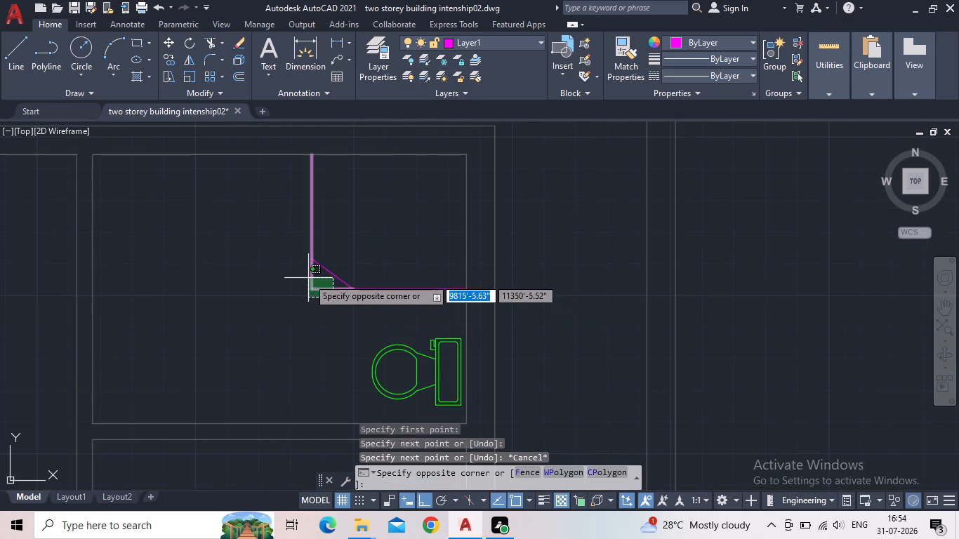
pyautogui.click(308, 278)
pyautogui.click(313, 286)
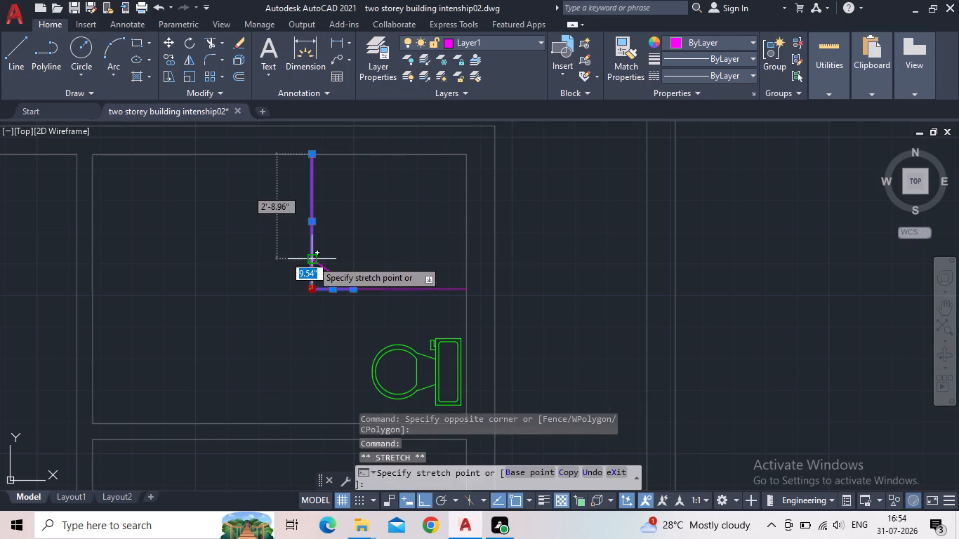
pyautogui.click(311, 260)
pyautogui.press('Escape')
pyautogui.scroll(-2, 342, 268)
pyautogui.moveTo(307, 292); pyautogui.dragTo(260, 295, button='middle')
pyautogui.scroll(1, 284, 282)
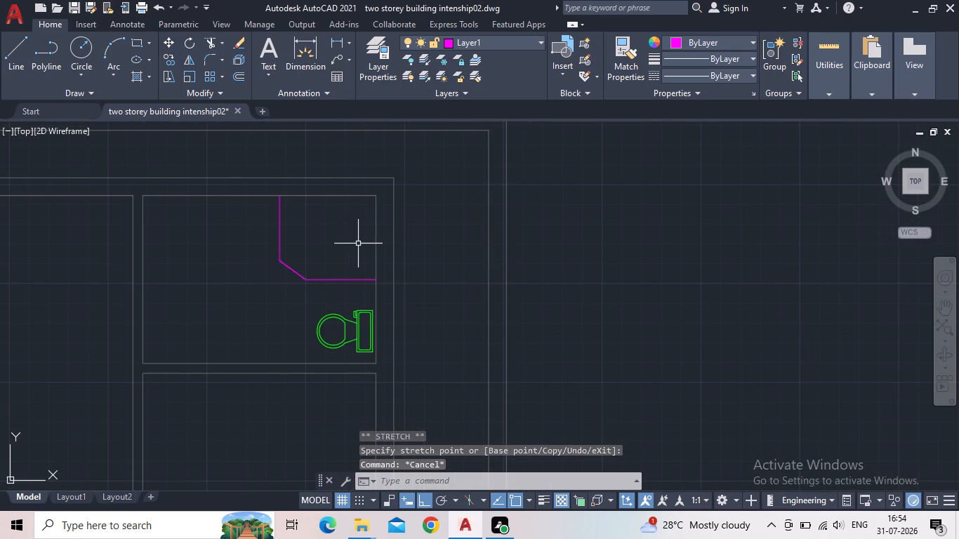
pyautogui.moveTo(275, 284); pyautogui.dragTo(329, 258, button='middle')
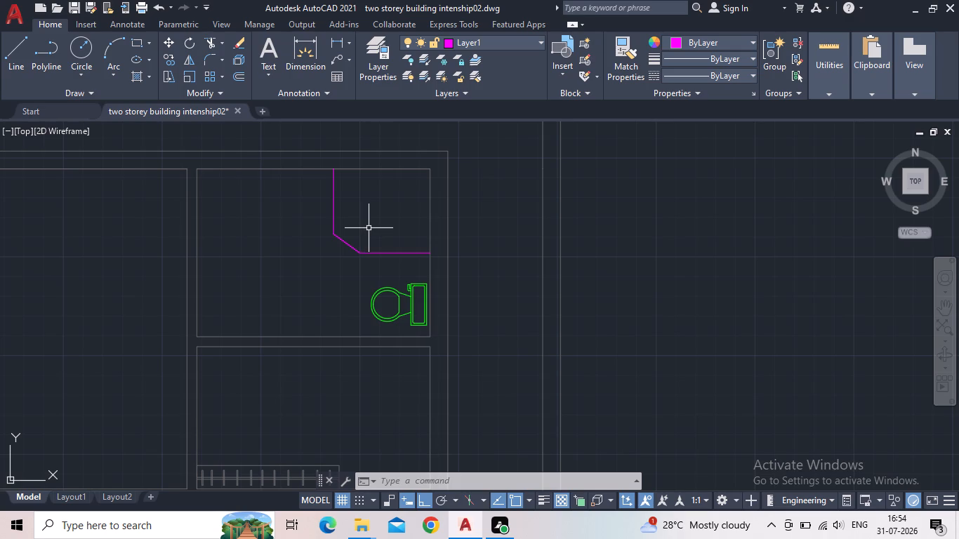
# Make the furniture layer current.
pyautogui.scroll(-1, 363, 227)
pyautogui.scroll(-1, 610, 310)
pyautogui.middleClick(604, 305)
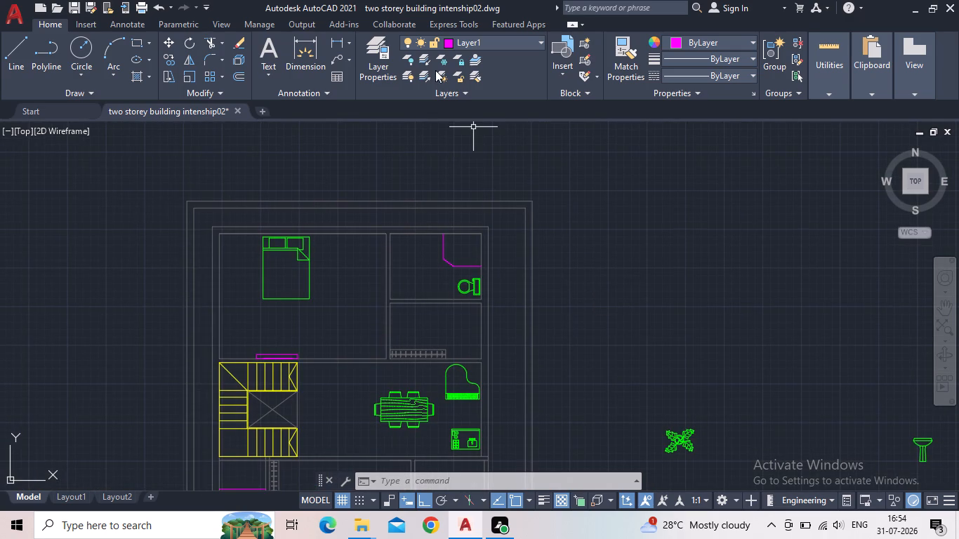
pyautogui.click(381, 62)
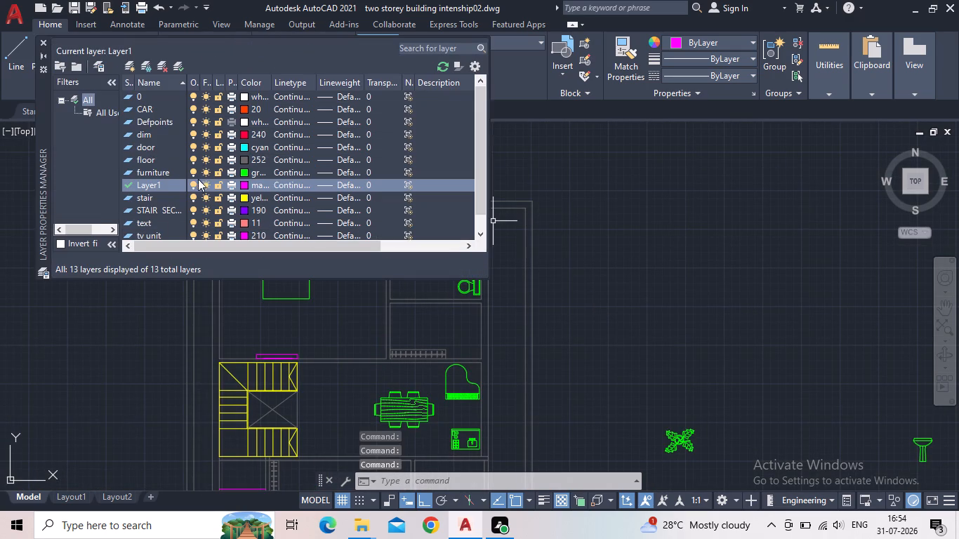
pyautogui.doubleClick(124, 168)
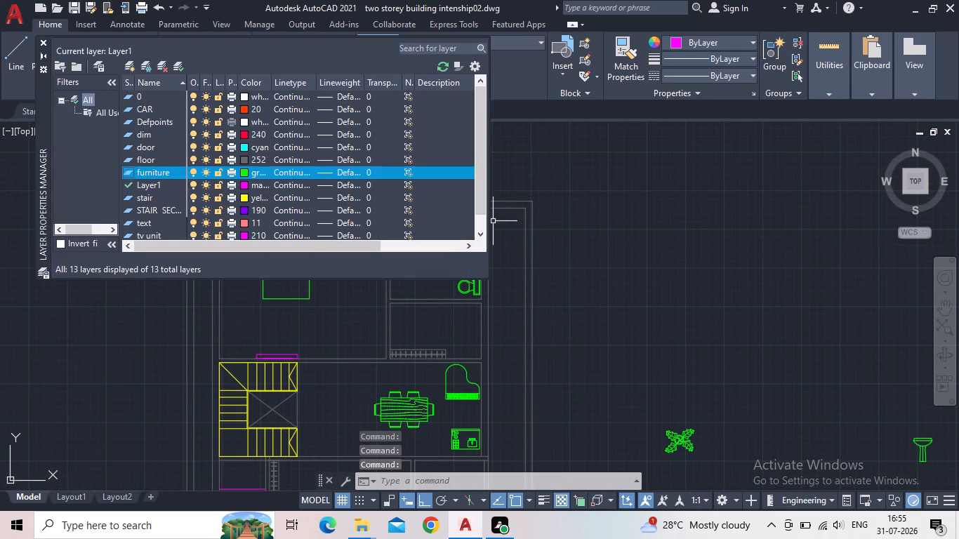
pyautogui.doubleClick(130, 173)
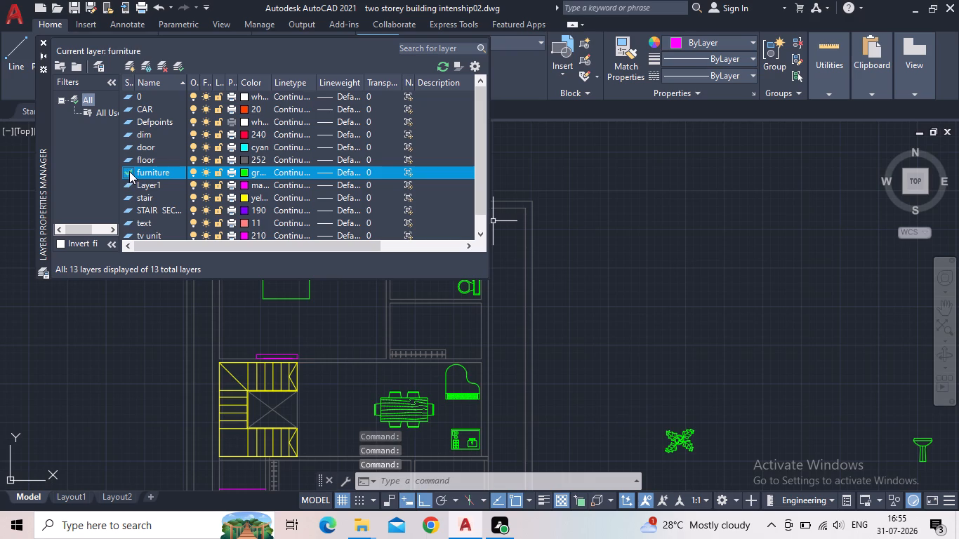
pyautogui.click(40, 41)
# Insert the two-handled top-view bathroom faucet block from DesignCenter's House Designer.dwg into the empty area east of the upper floor plan.
pyautogui.scroll(-2, 592, 338)
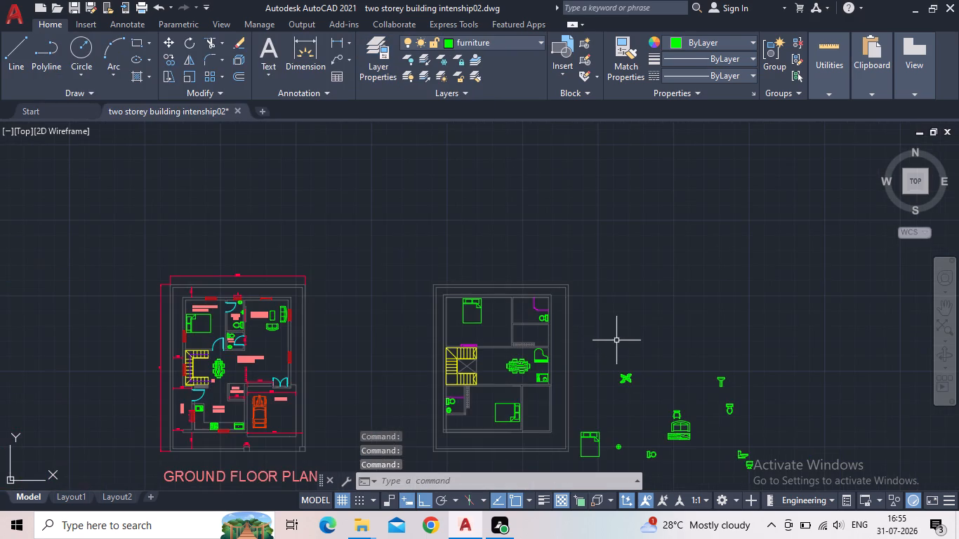
pyautogui.moveTo(588, 332); pyautogui.dragTo(477, 307, button='middle')
pyautogui.press('d')
pyautogui.press('c')
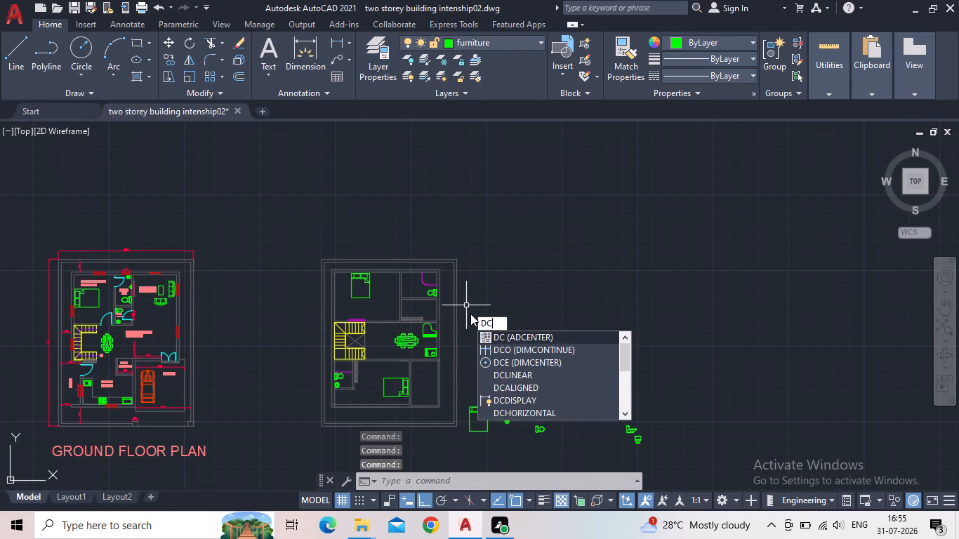
pyautogui.press('Return')
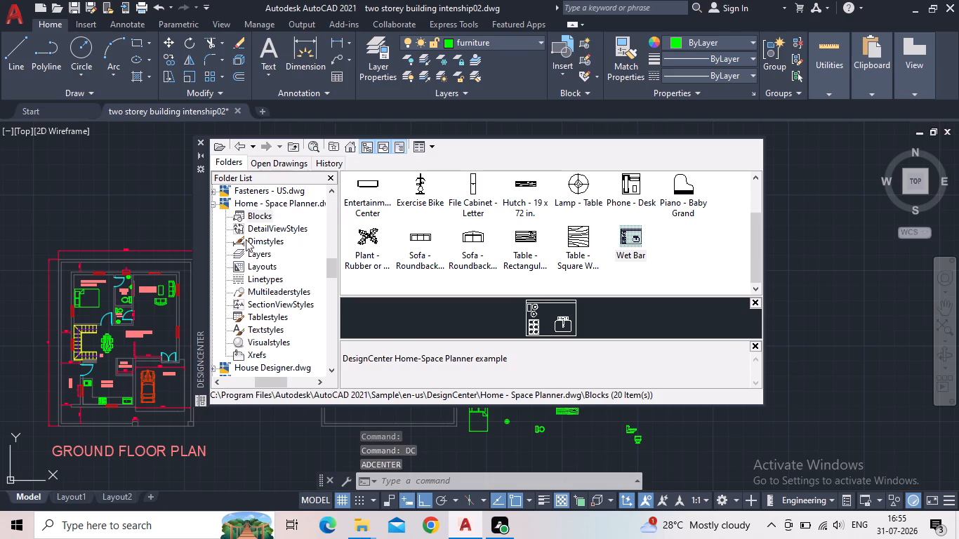
pyautogui.scroll(-1, 257, 300)
pyautogui.click(215, 331)
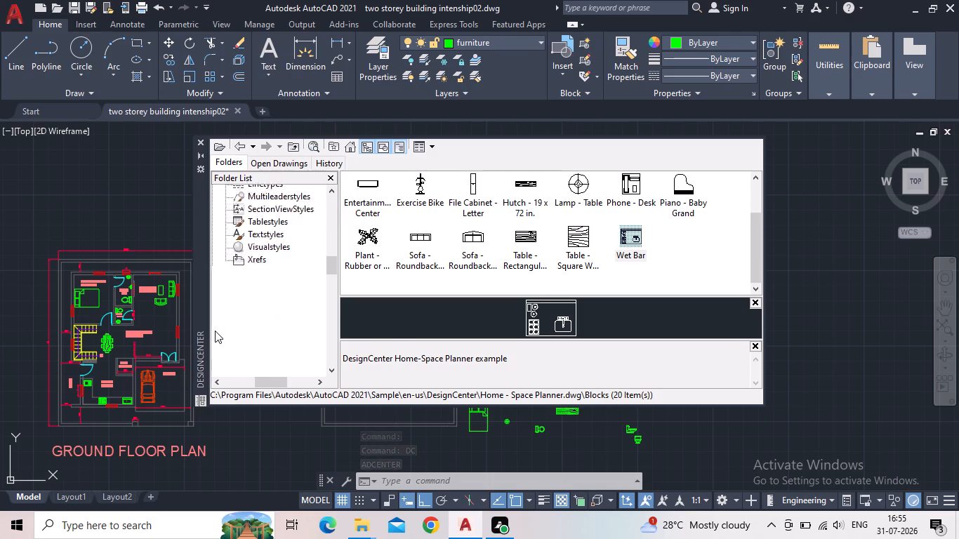
pyautogui.click(259, 229)
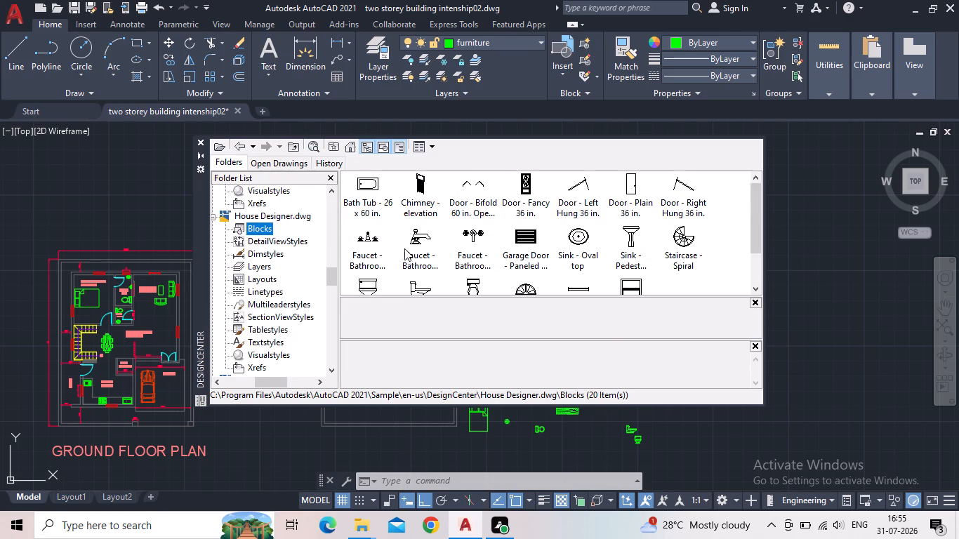
pyautogui.moveTo(479, 237); pyautogui.dragTo(738, 268)
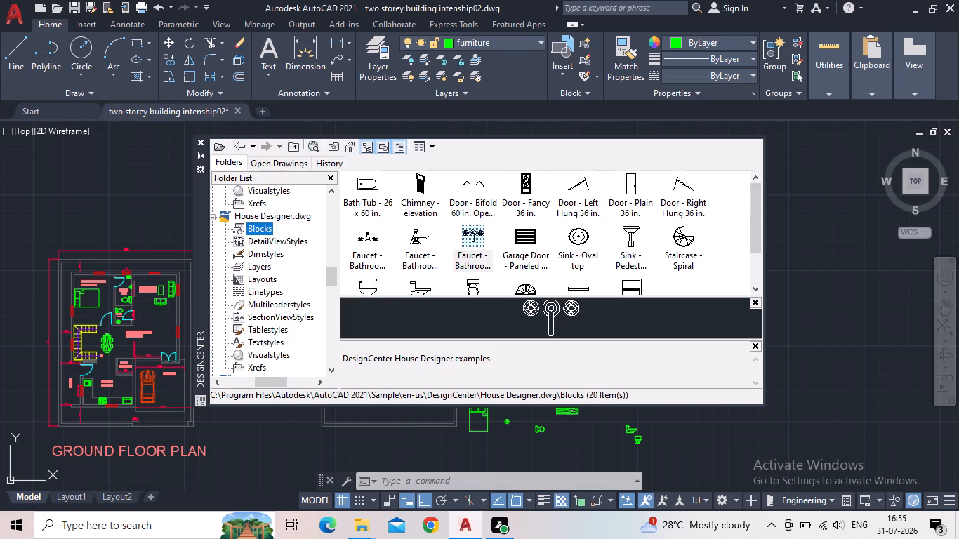
pyautogui.moveTo(738, 268); pyautogui.dragTo(870, 273)
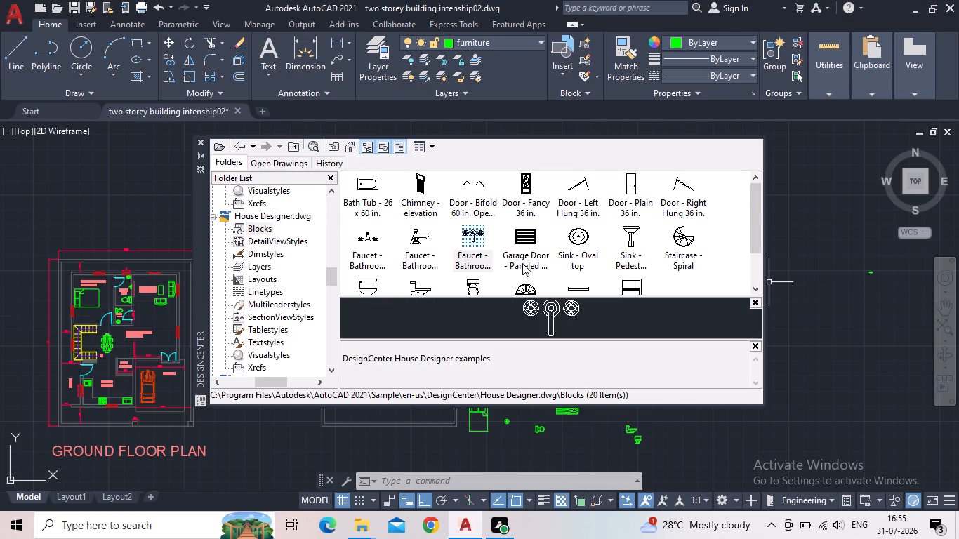
pyautogui.scroll(-1, 511, 264)
pyautogui.scroll(1, 556, 232)
pyautogui.moveTo(199, 142); pyautogui.dragTo(227, 152)
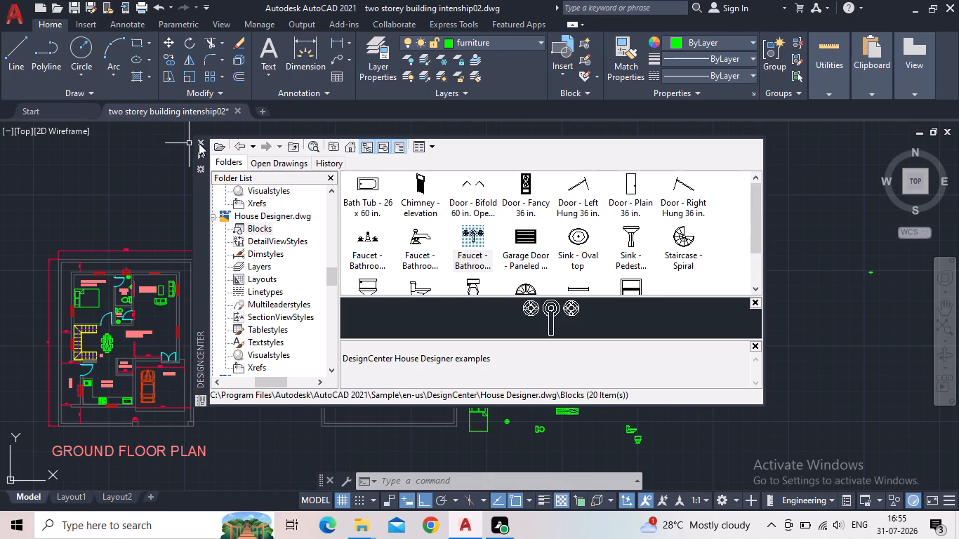
pyautogui.click(199, 142)
# Move the faucet block straight west to just outside the plan's outer east wall, level with the northeast toilet room.
pyautogui.scroll(4, 871, 272)
pyautogui.moveTo(874, 263); pyautogui.dragTo(859, 257)
pyautogui.click(828, 234)
pyautogui.moveTo(846, 249); pyautogui.dragTo(746, 251)
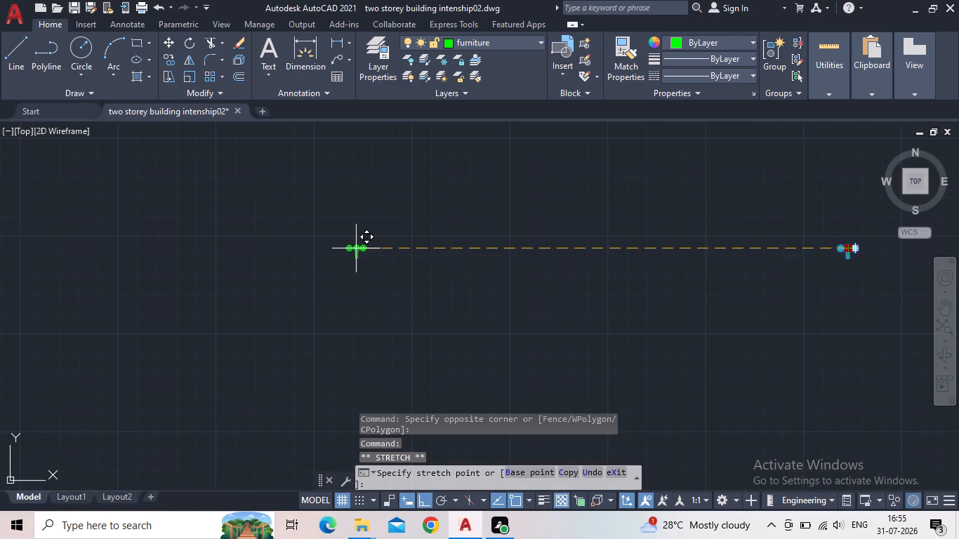
pyautogui.moveTo(356, 261); pyautogui.dragTo(708, 286, button='middle')
pyautogui.scroll(-2, 710, 286)
pyautogui.scroll(-2, 465, 314)
pyautogui.scroll(1, 239, 325)
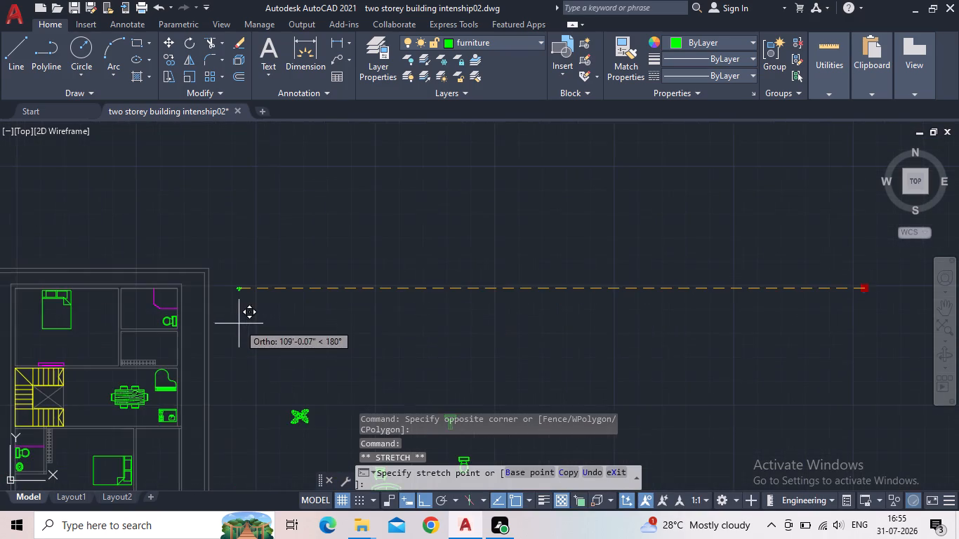
pyautogui.moveTo(250, 323); pyautogui.dragTo(359, 293, button='middle')
pyautogui.scroll(1, 359, 293)
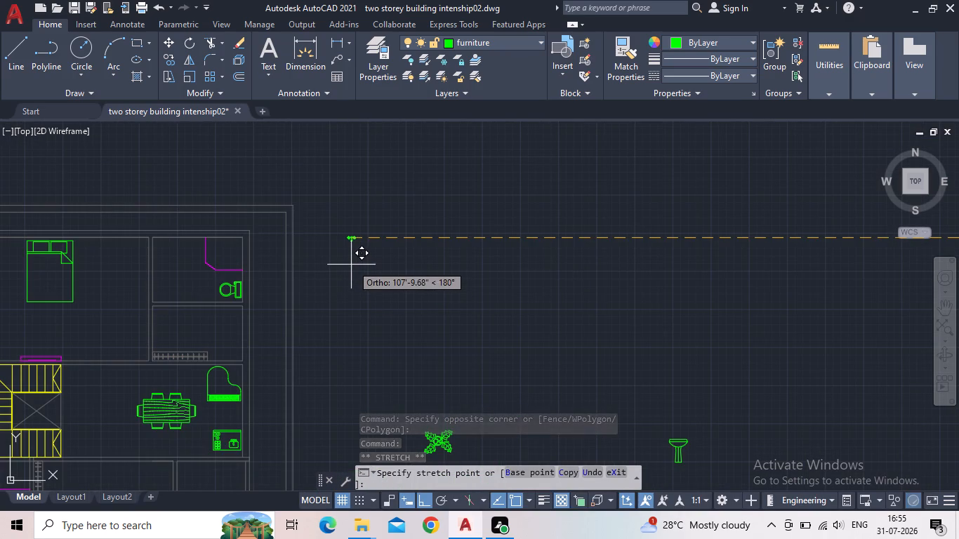
pyautogui.click(351, 265)
# Rotate the faucet block a quarter turn clockwise about its centre so its spout points west.
pyautogui.scroll(4, 364, 246)
pyautogui.press('r')
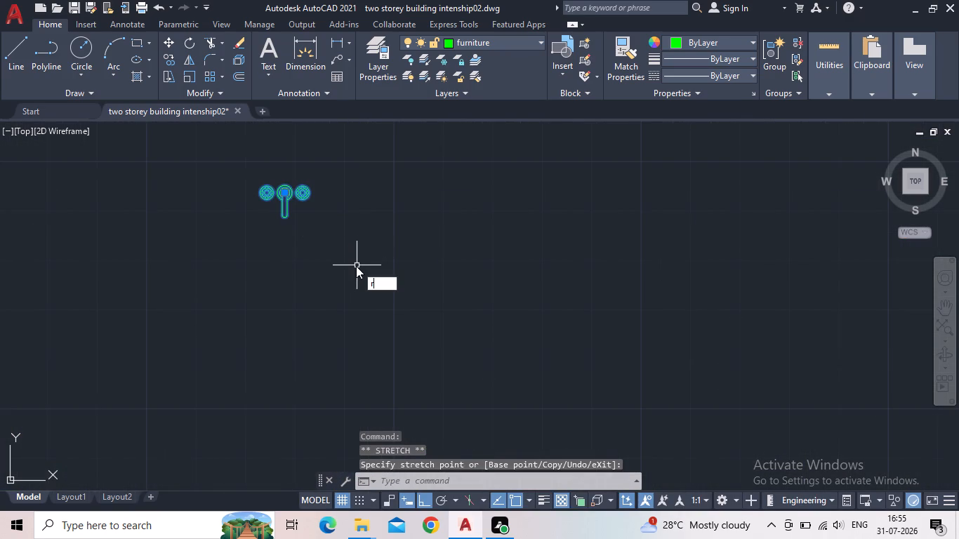
pyautogui.press('o')
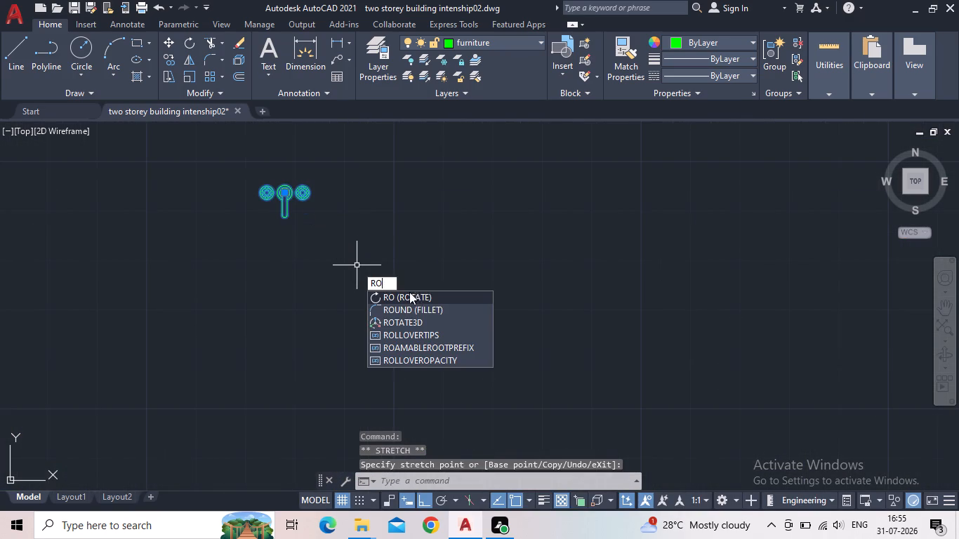
pyautogui.click(409, 292)
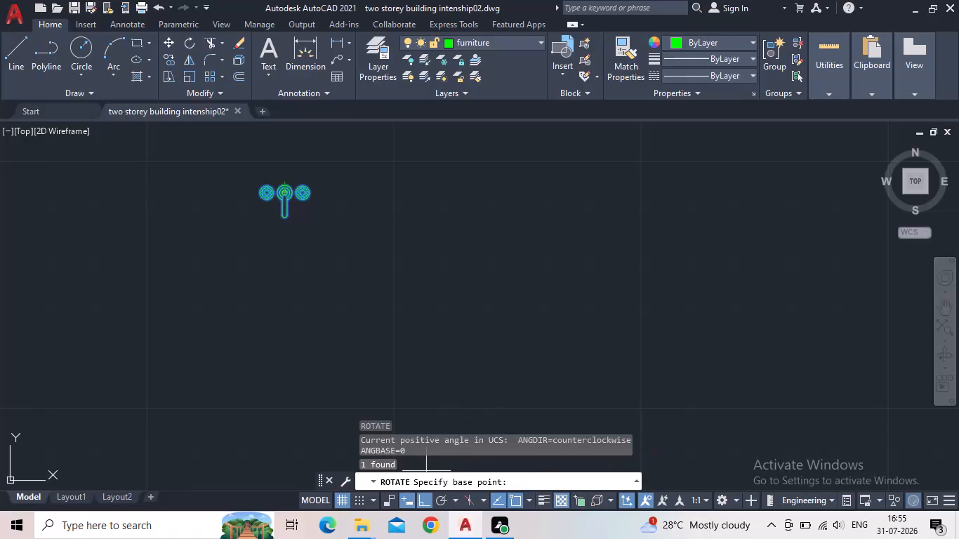
pyautogui.moveTo(285, 189); pyautogui.dragTo(294, 201)
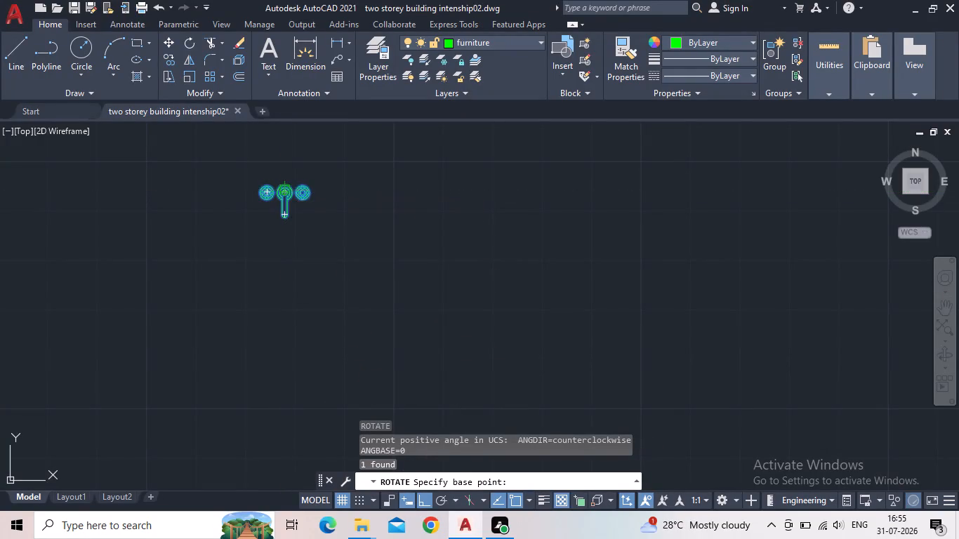
pyautogui.click(230, 276)
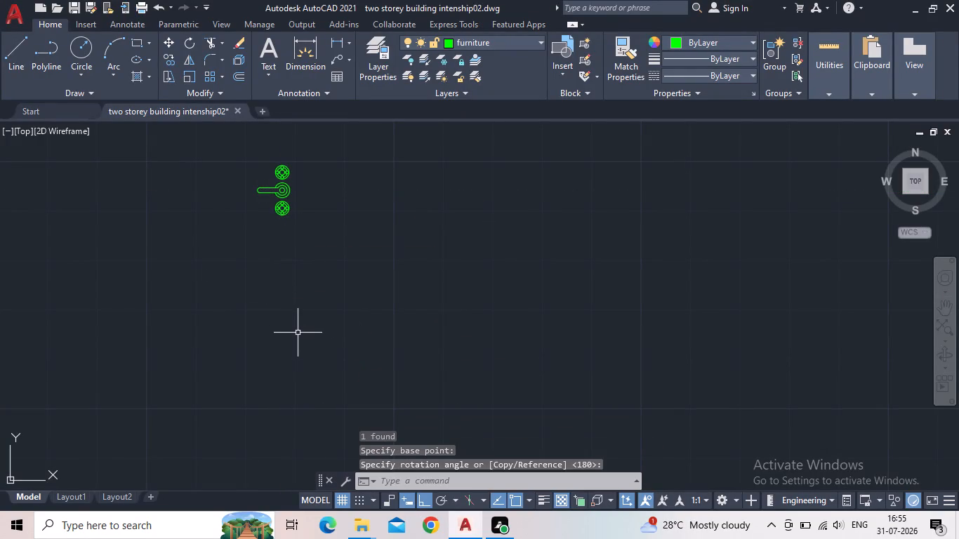
pyautogui.press('Escape')
# Move the faucet block off ortho into the chamfered magenta enclosure, placing it just inside the northeast toilet room's east wall.
pyautogui.moveTo(325, 264); pyautogui.dragTo(305, 251)
pyautogui.click(256, 168)
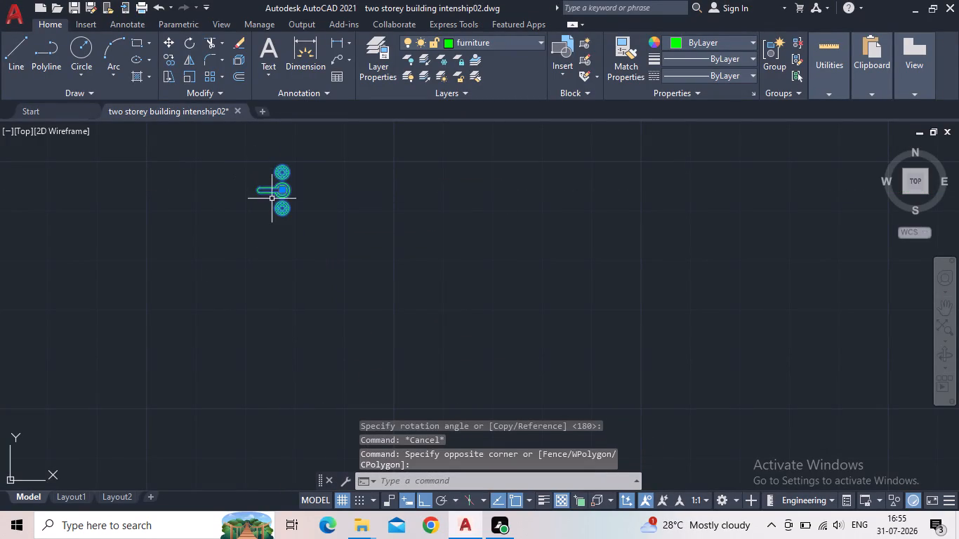
pyautogui.click(423, 500)
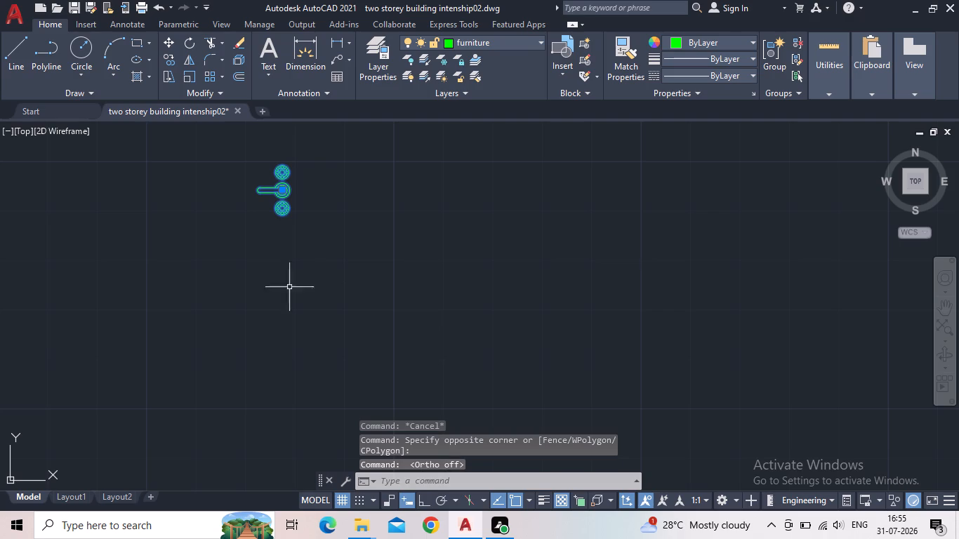
pyautogui.moveTo(280, 189); pyautogui.dragTo(252, 195)
pyautogui.moveTo(139, 220); pyautogui.dragTo(508, 314, button='middle')
pyautogui.scroll(-2, 536, 318)
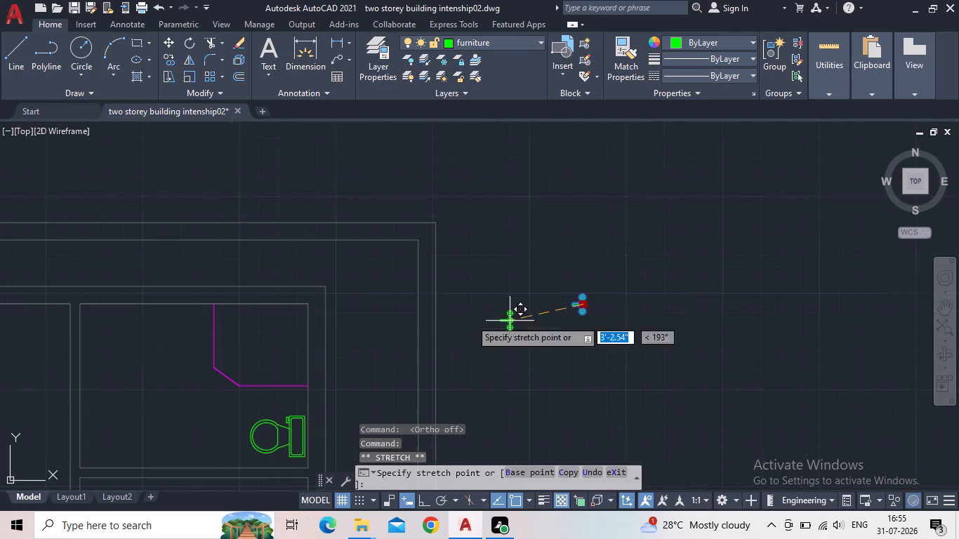
pyautogui.scroll(3, 282, 360)
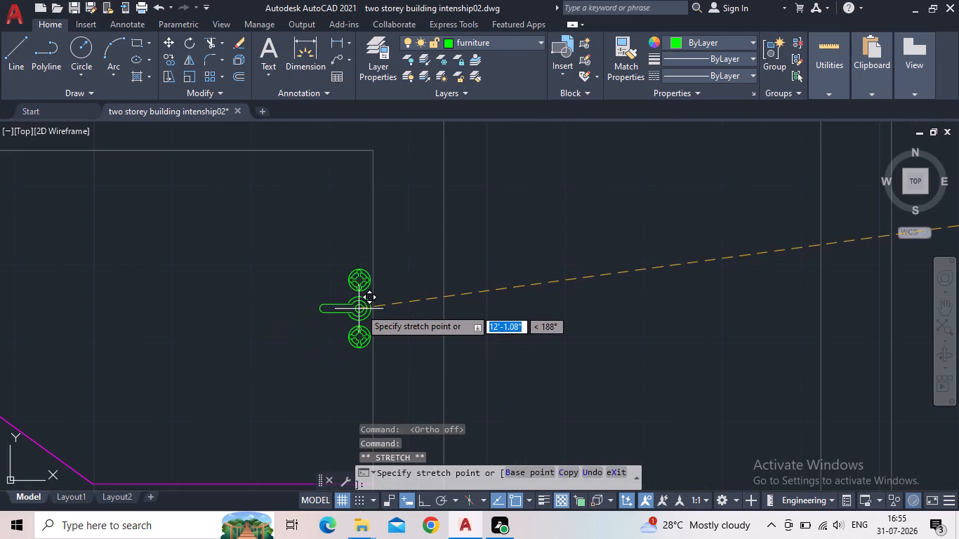
pyautogui.scroll(2, 360, 308)
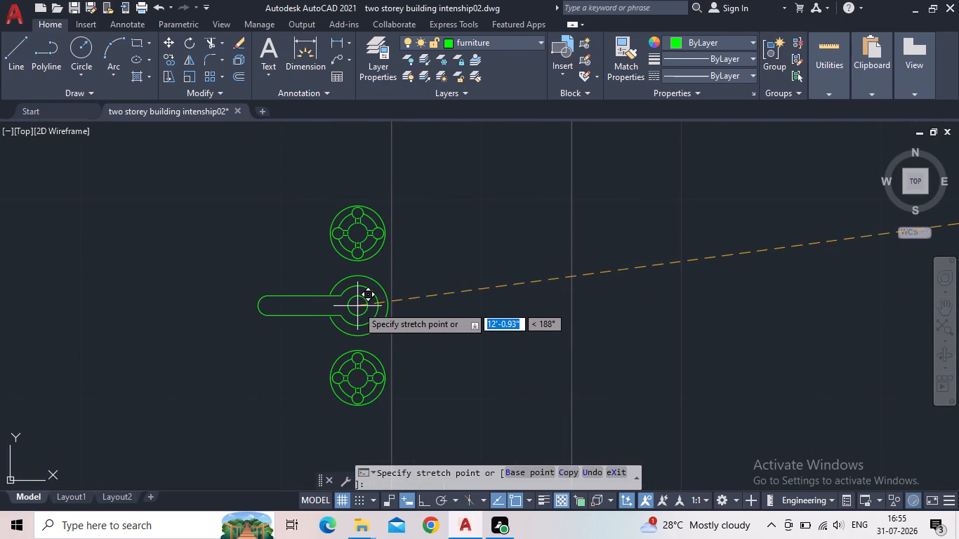
pyautogui.click(357, 306)
pyautogui.scroll(-4, 309, 330)
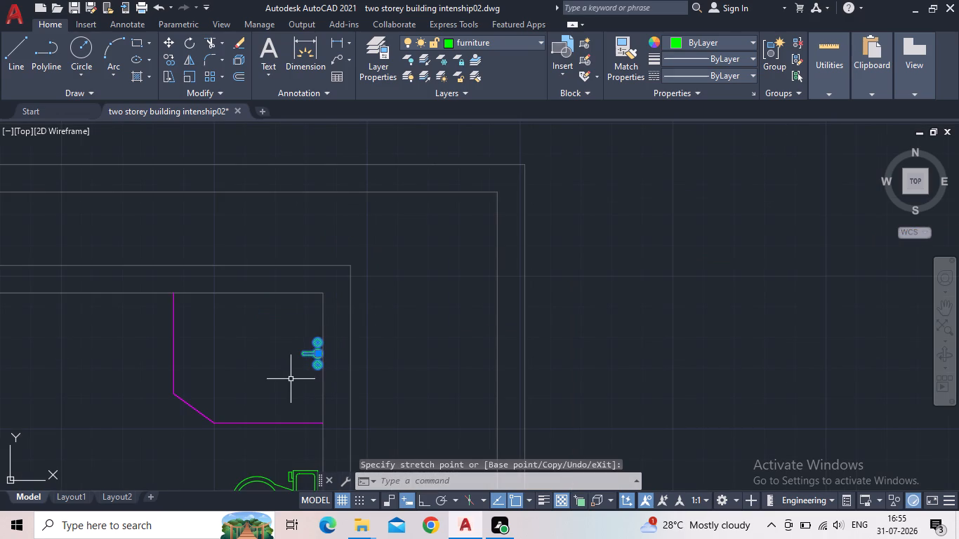
pyautogui.press('Escape')
pyautogui.scroll(2, 313, 376)
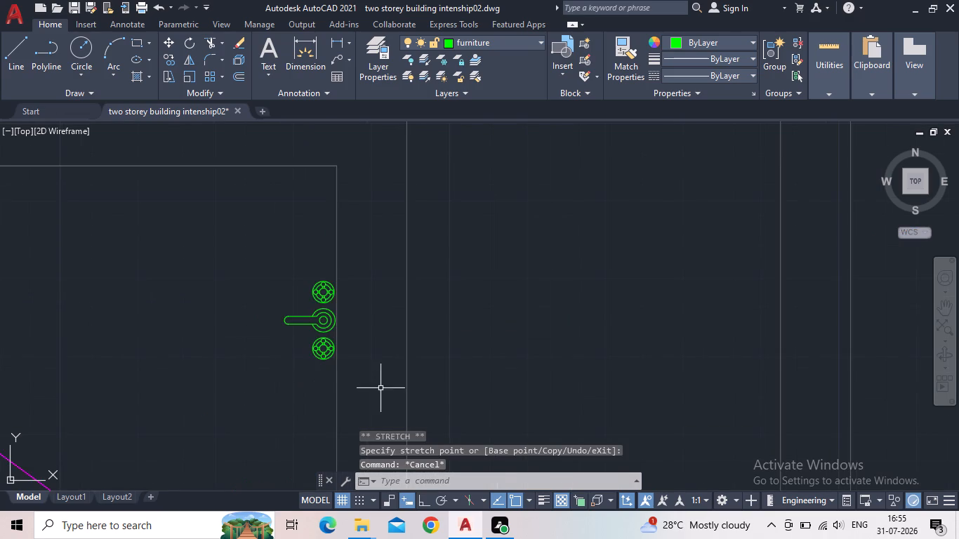
# Copy the oval washbasin from the southwest toilet room into the northeast toilet room, between its west wall and the magenta enclosure.
pyautogui.scroll(-2, 359, 390)
pyautogui.moveTo(296, 386); pyautogui.dragTo(356, 310, button='middle')
pyautogui.scroll(-1, 348, 319)
pyautogui.moveTo(351, 321); pyautogui.dragTo(353, 321, button='middle')
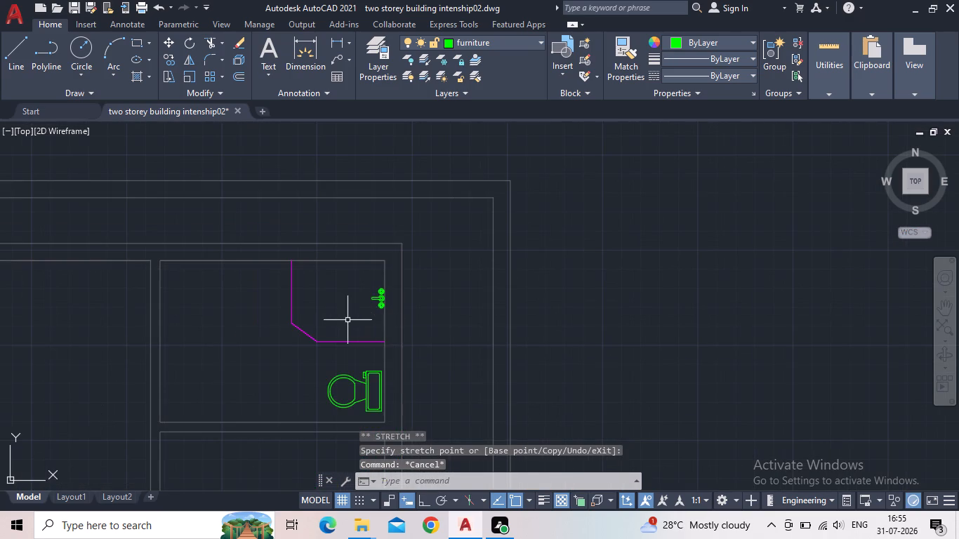
pyautogui.moveTo(353, 321); pyautogui.dragTo(390, 326, button='middle')
pyautogui.moveTo(270, 358); pyautogui.dragTo(322, 226, button='middle')
pyautogui.scroll(-2, 324, 221)
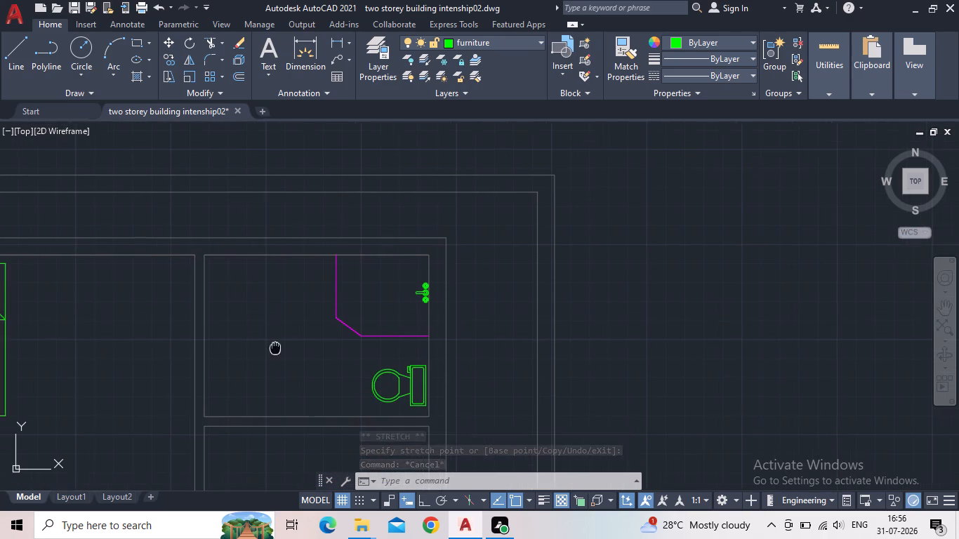
pyautogui.scroll(-1, 286, 321)
pyautogui.moveTo(602, 395); pyautogui.dragTo(603, 398, button='middle')
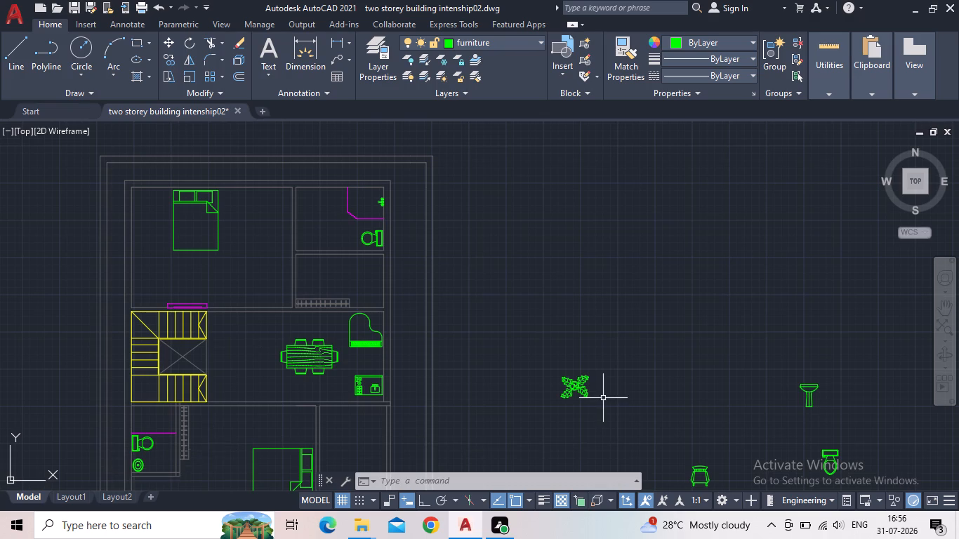
pyautogui.moveTo(603, 398); pyautogui.dragTo(309, 243, button='middle')
pyautogui.moveTo(611, 449); pyautogui.dragTo(611, 450, button='middle')
pyautogui.scroll(1, 615, 432)
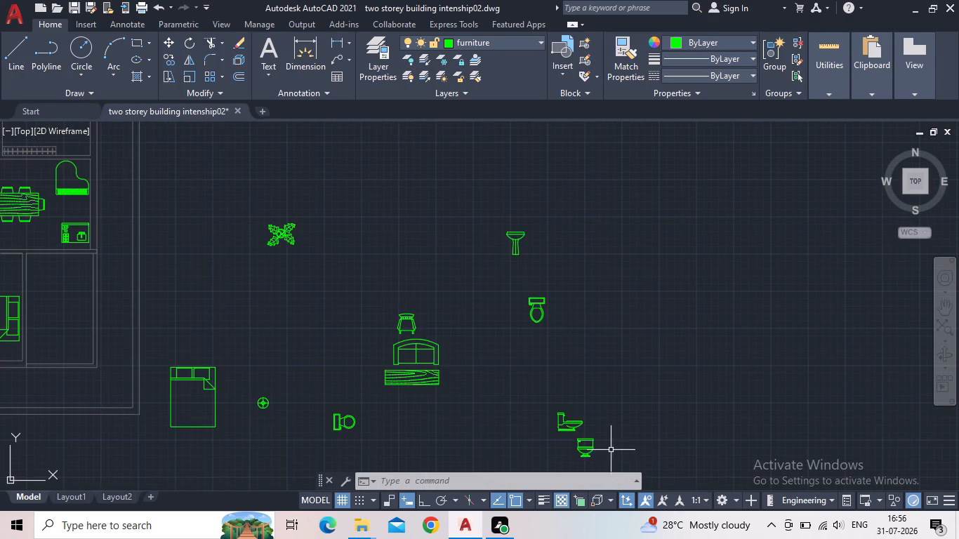
pyautogui.moveTo(611, 450); pyautogui.dragTo(687, 263, button='middle')
pyautogui.scroll(-1, 654, 325)
pyautogui.moveTo(451, 267); pyautogui.dragTo(594, 466, button='middle')
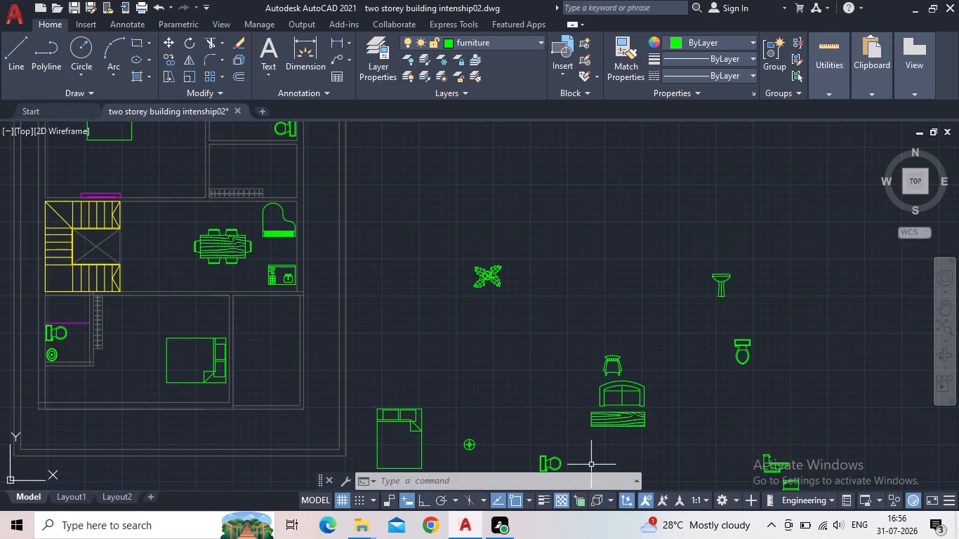
pyautogui.scroll(2, 55, 394)
pyautogui.click(48, 298)
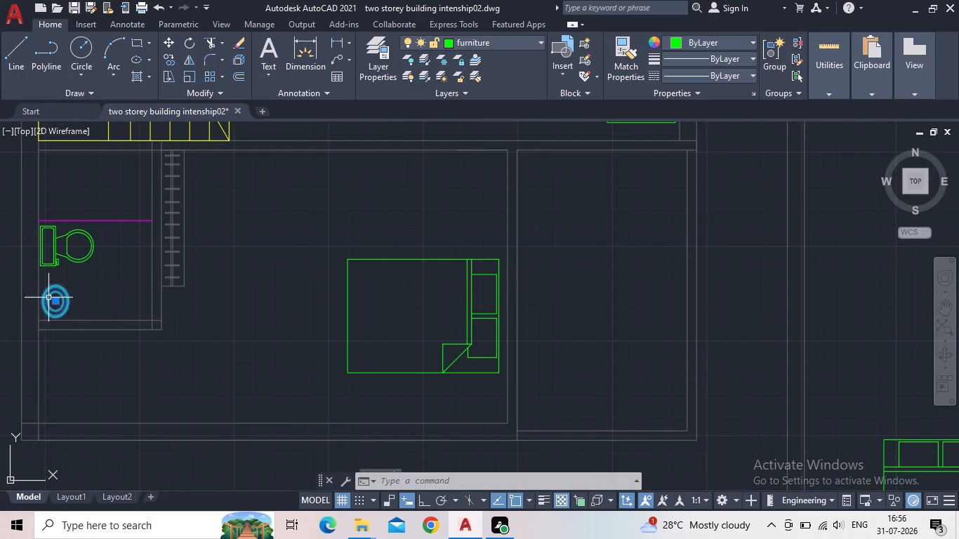
pyautogui.press('c')
pyautogui.press('o')
pyautogui.press('Return')
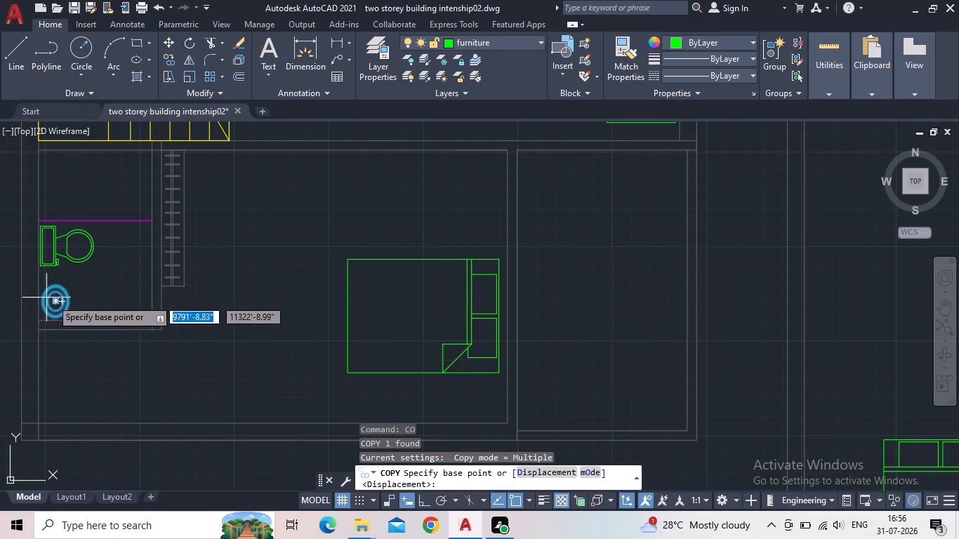
pyautogui.moveTo(51, 303); pyautogui.dragTo(60, 299)
pyautogui.moveTo(258, 222); pyautogui.dragTo(160, 444, button='middle')
pyautogui.scroll(-2, 160, 445)
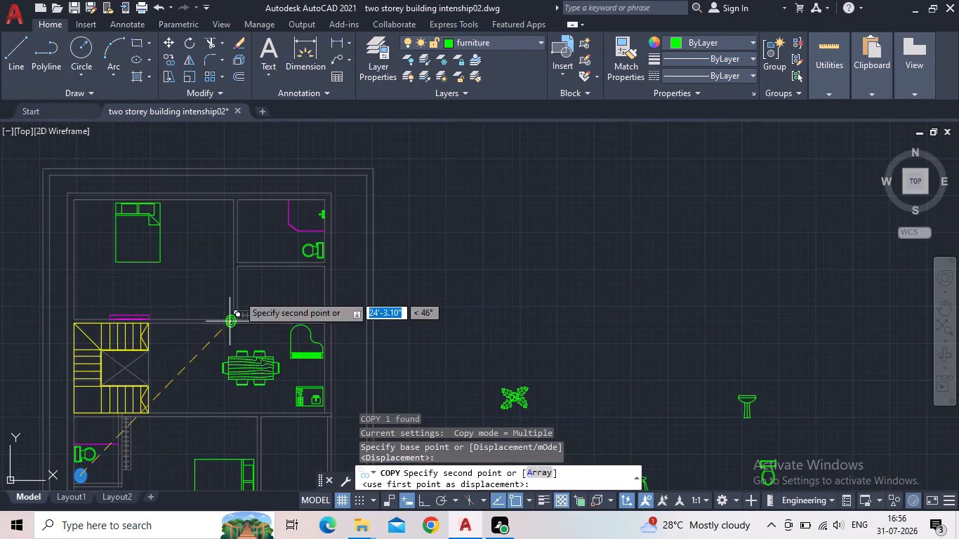
pyautogui.scroll(1, 257, 218)
pyautogui.click(256, 212)
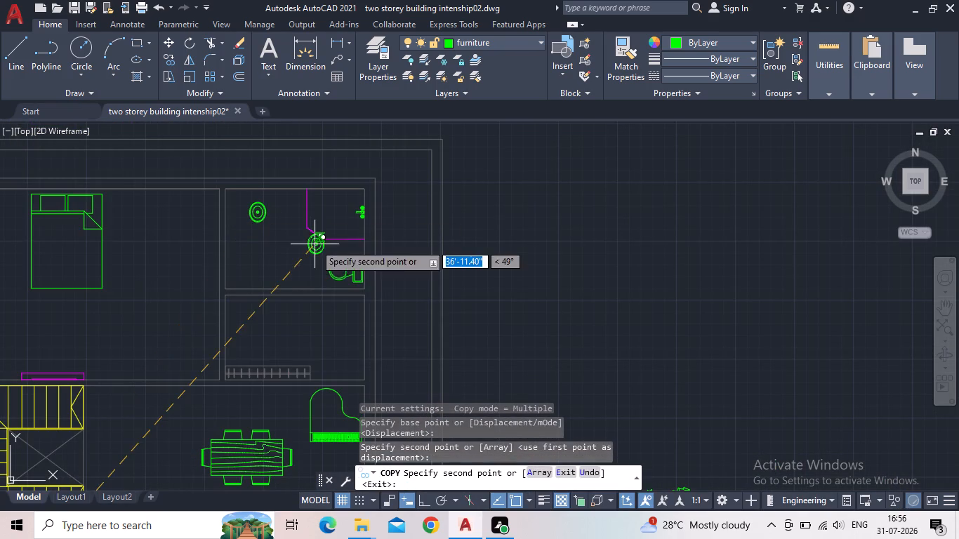
pyautogui.press('Escape')
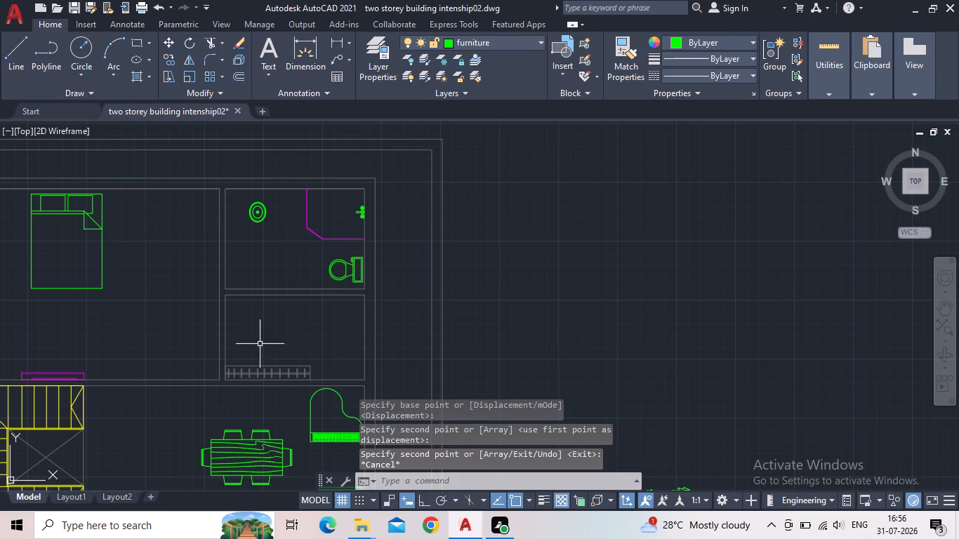
# Turn Ortho mode back on.
pyautogui.click(422, 500)
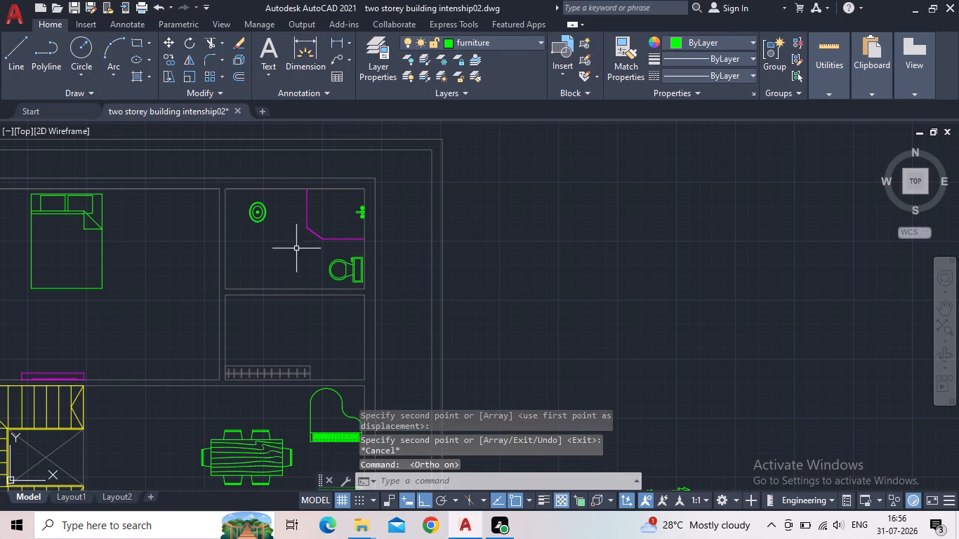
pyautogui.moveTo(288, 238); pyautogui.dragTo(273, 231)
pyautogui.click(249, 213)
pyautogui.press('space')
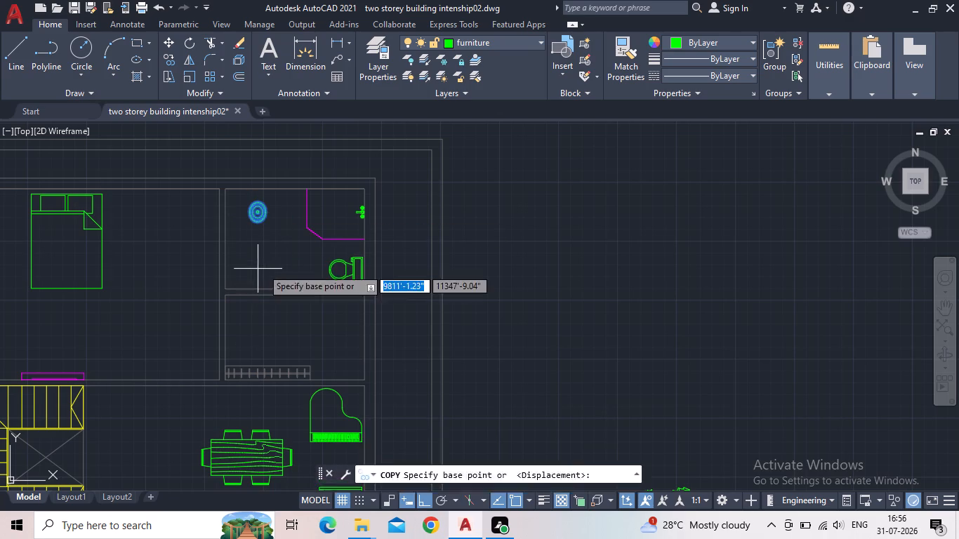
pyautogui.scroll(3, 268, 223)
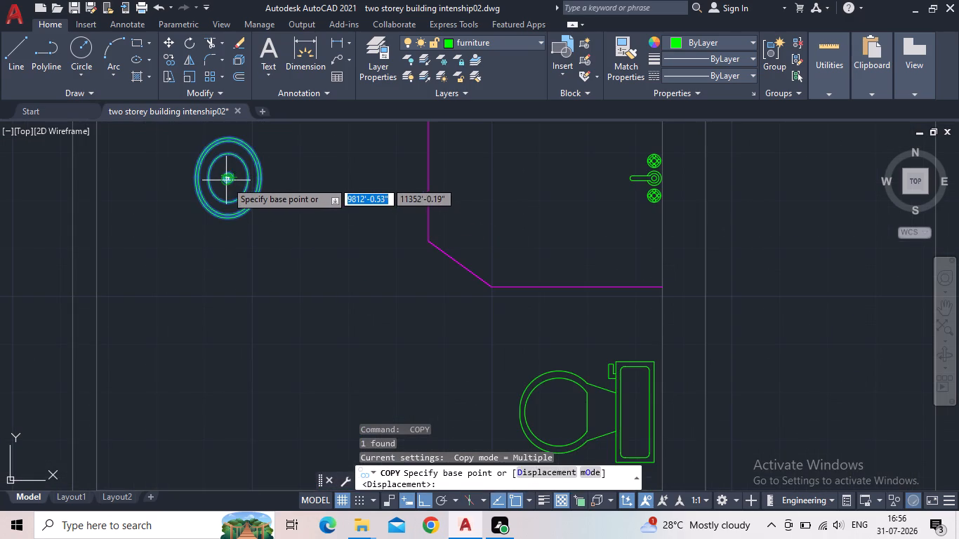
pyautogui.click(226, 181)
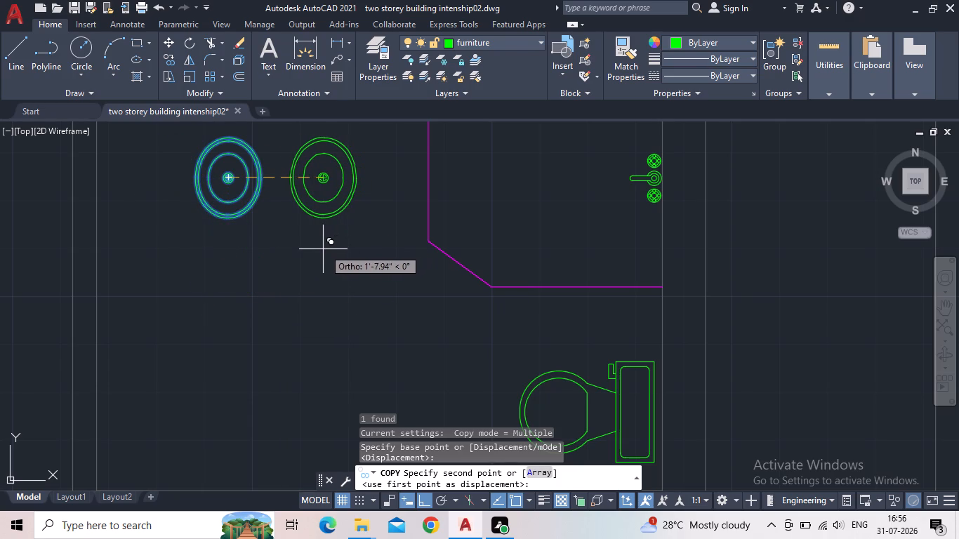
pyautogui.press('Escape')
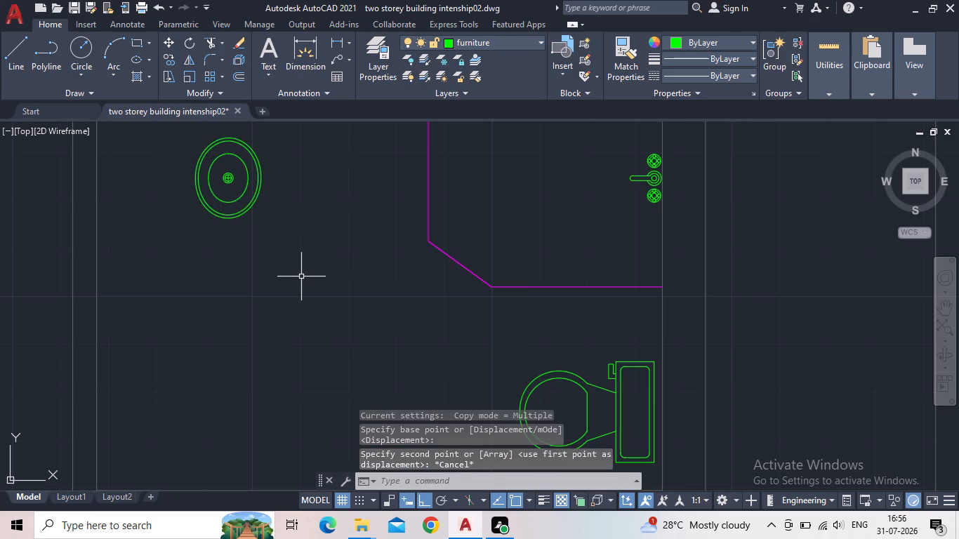
# Rotate the copied oval washbasin 270° about its centre so its long axis runs east-west.
pyautogui.moveTo(296, 255); pyautogui.dragTo(267, 229)
pyautogui.click(229, 179)
pyautogui.press('r')
pyautogui.press('o')
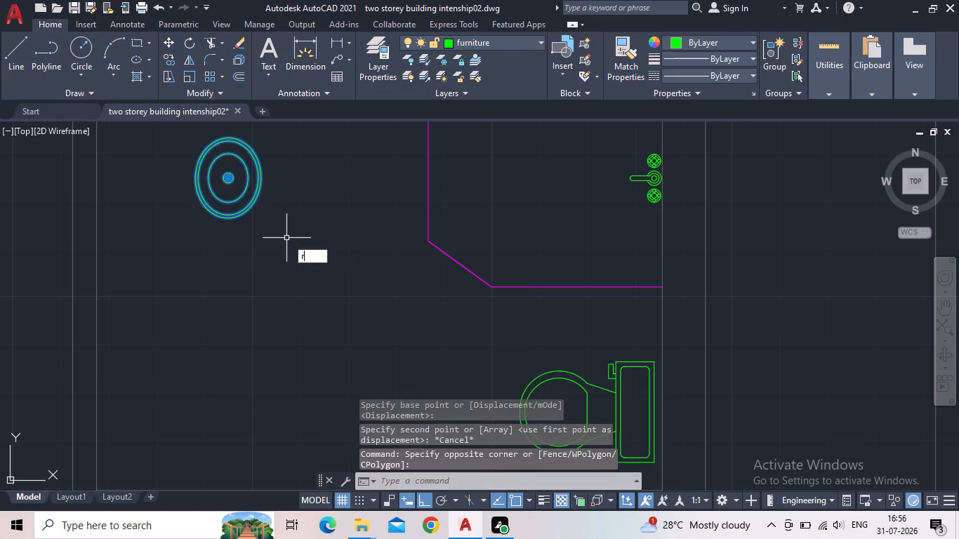
pyautogui.press('Return')
pyautogui.click(232, 182)
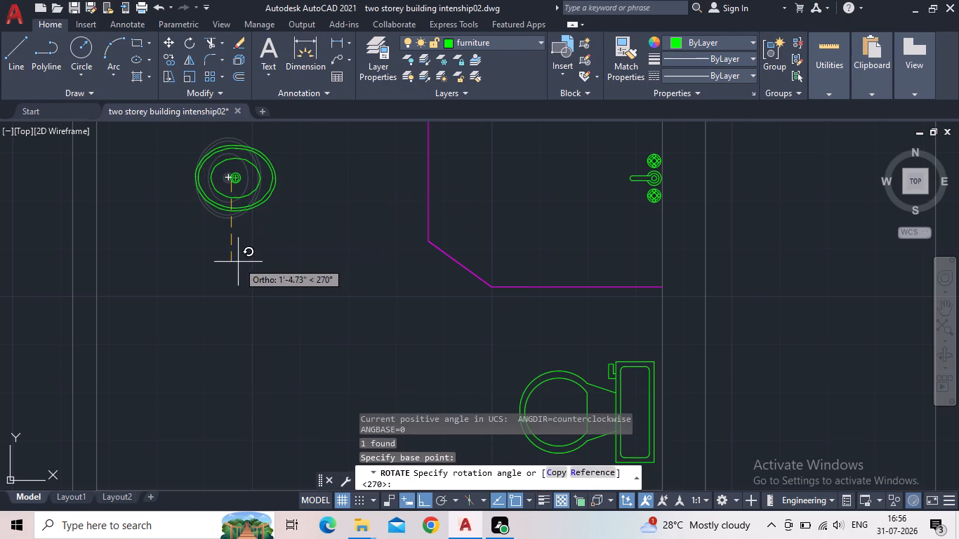
pyautogui.click(233, 267)
pyautogui.press('Escape')
# Scale the copied oval washbasin up freehand about its centre to about 1.7 times its size.
pyautogui.scroll(-1, 270, 288)
pyautogui.moveTo(267, 302); pyautogui.dragTo(277, 357, button='middle')
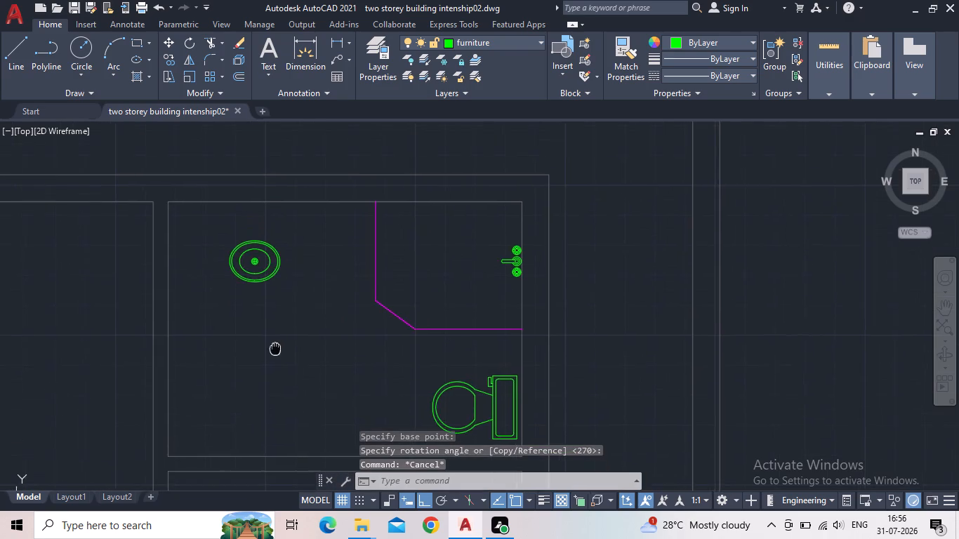
pyautogui.moveTo(277, 357); pyautogui.dragTo(277, 369, button='middle')
pyautogui.click(264, 316)
pyautogui.click(248, 286)
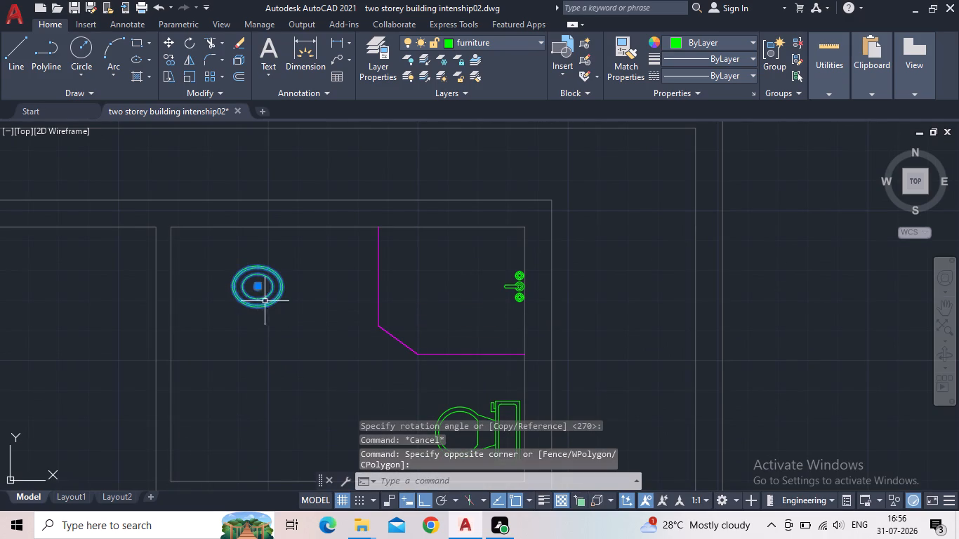
pyautogui.press('s')
pyautogui.press('c')
pyautogui.press('space')
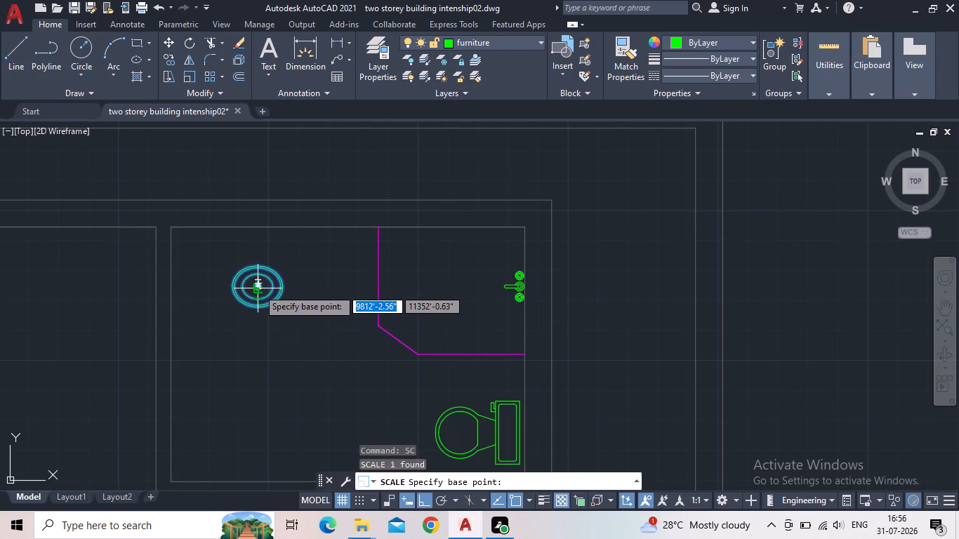
pyautogui.click(258, 288)
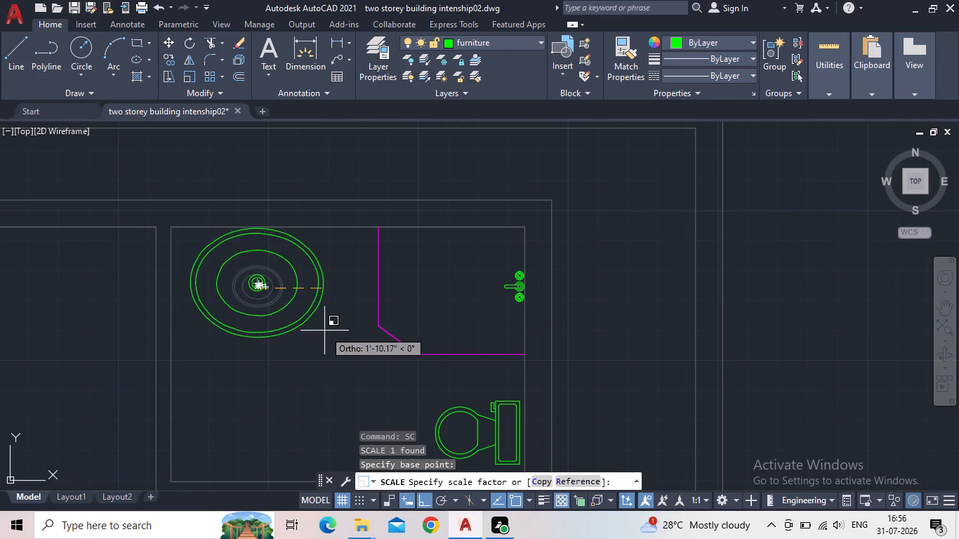
pyautogui.click(300, 319)
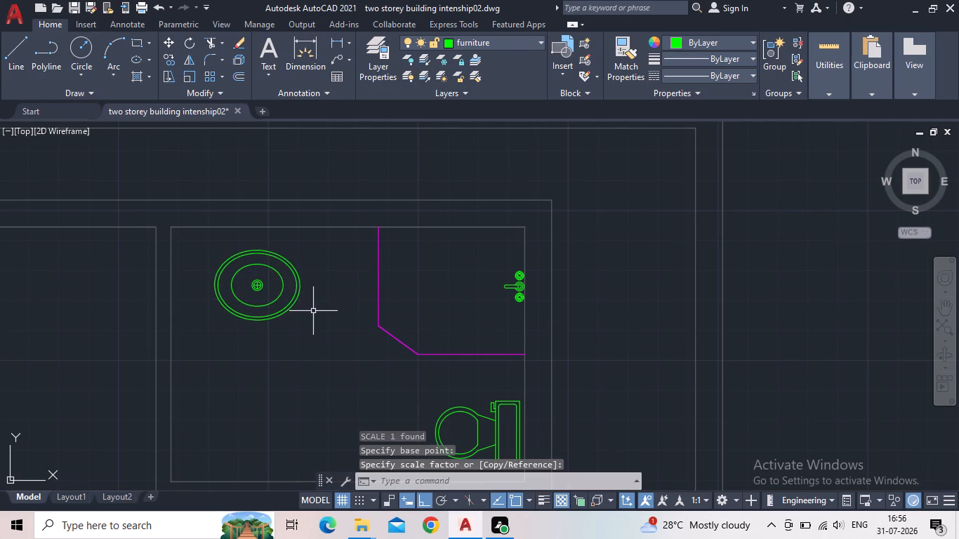
# Shift the enlarged oval washbasin about 2 inches straight north, closer to the toilet room's north wall.
pyautogui.click(272, 317)
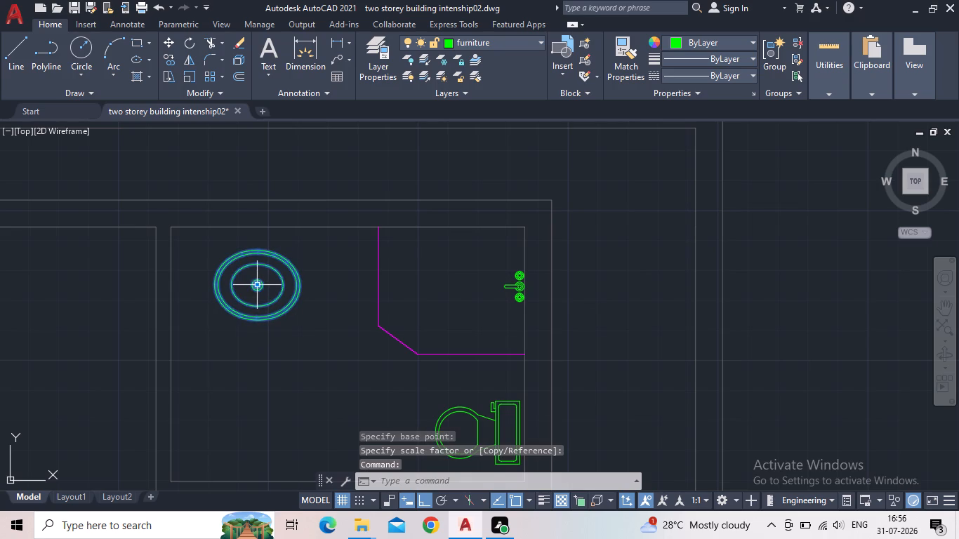
pyautogui.click(258, 285)
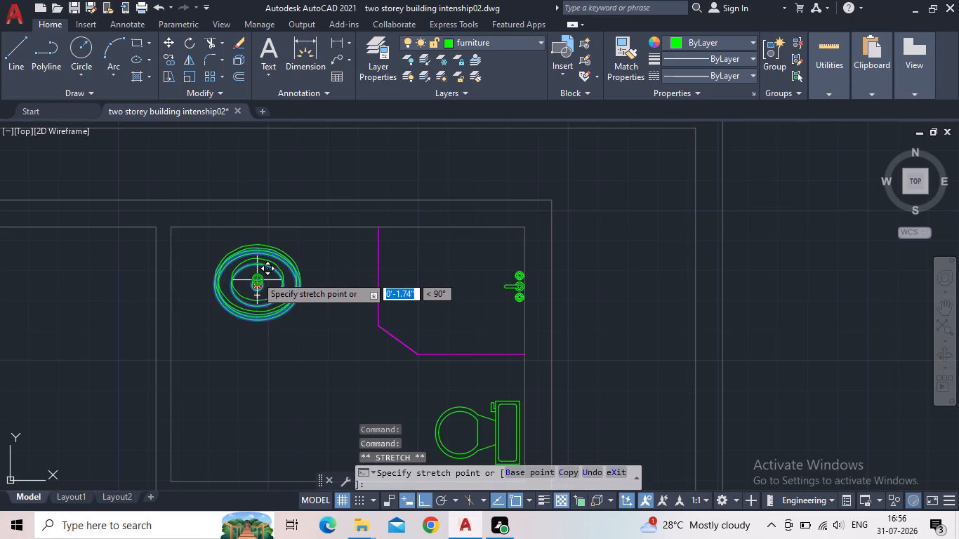
pyautogui.click(254, 275)
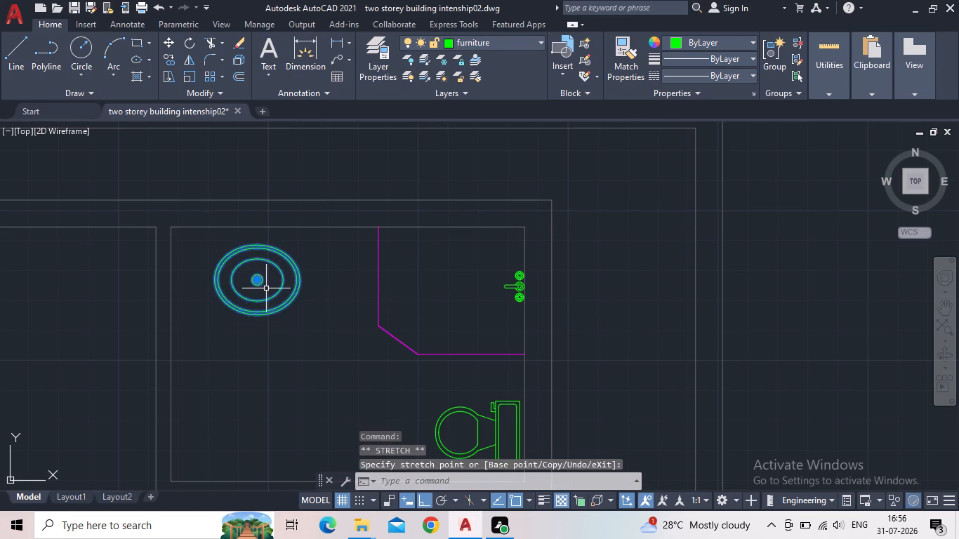
pyautogui.scroll(-2, 291, 347)
pyautogui.press('Escape')
# Draw a line from the toilet room's north wall about 1'-8" south, just west of the oval basin, continuing across to the basin's outer edge.
pyautogui.scroll(2, 286, 352)
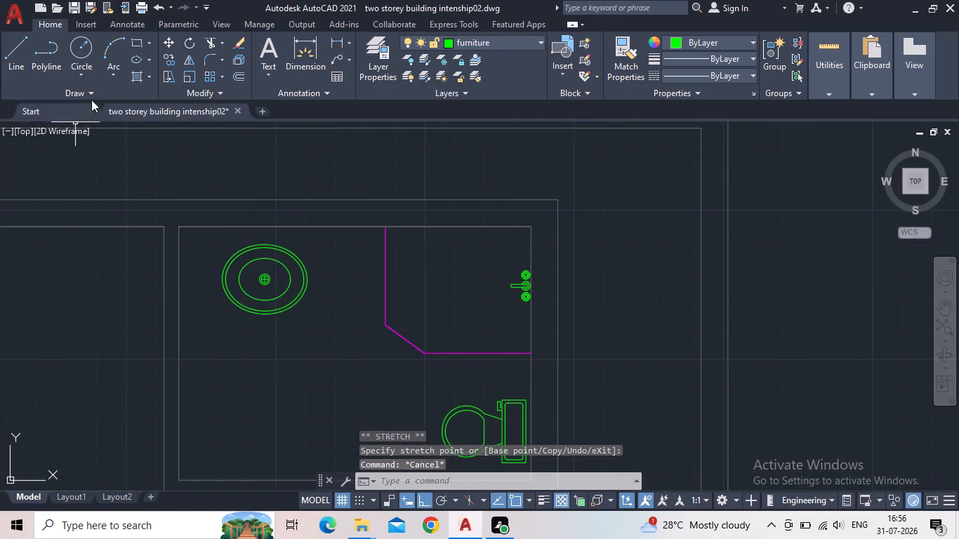
pyautogui.click(16, 53)
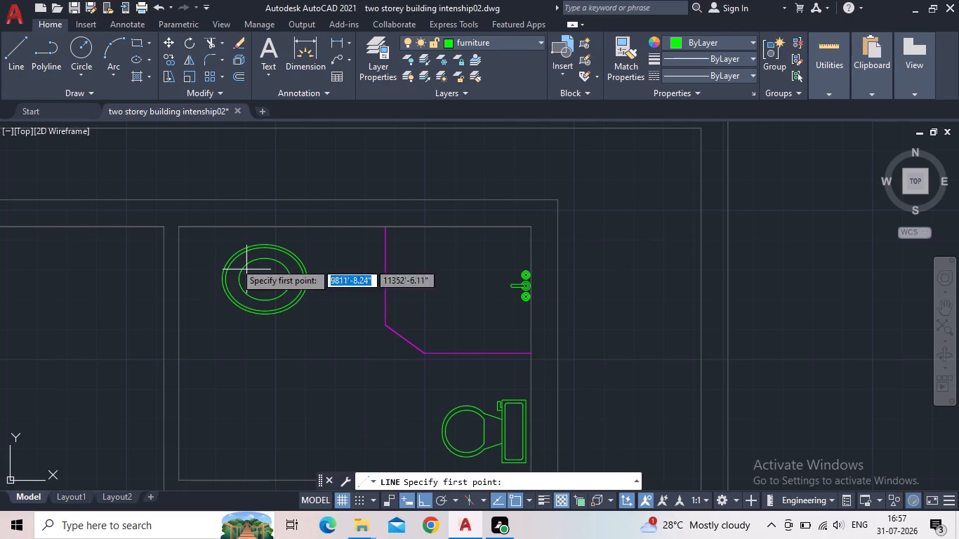
pyautogui.click(204, 227)
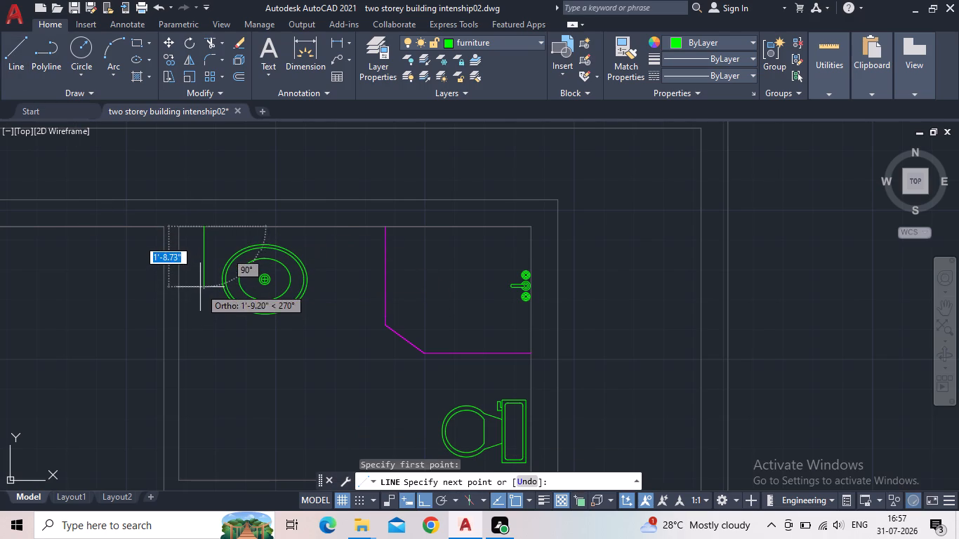
pyautogui.click(205, 284)
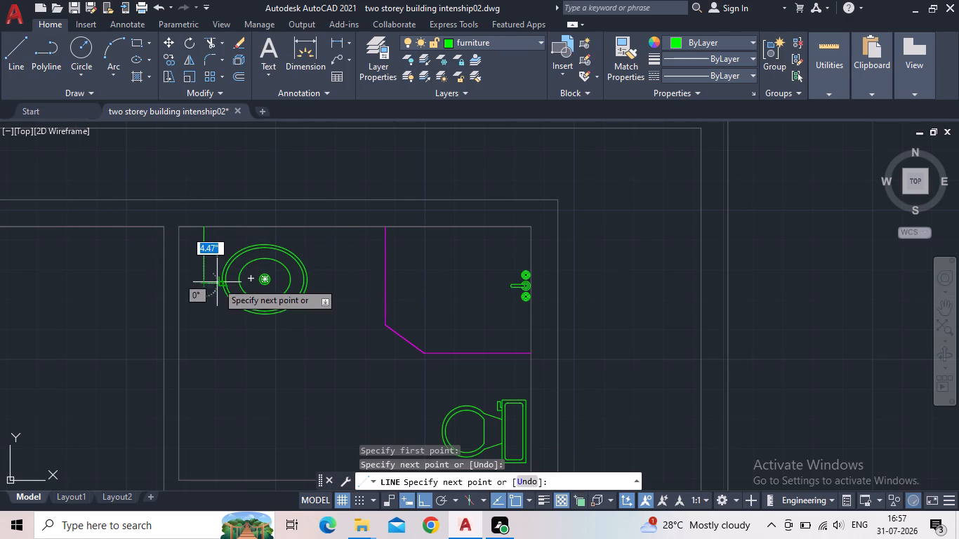
pyautogui.click(217, 282)
pyautogui.press('Escape')
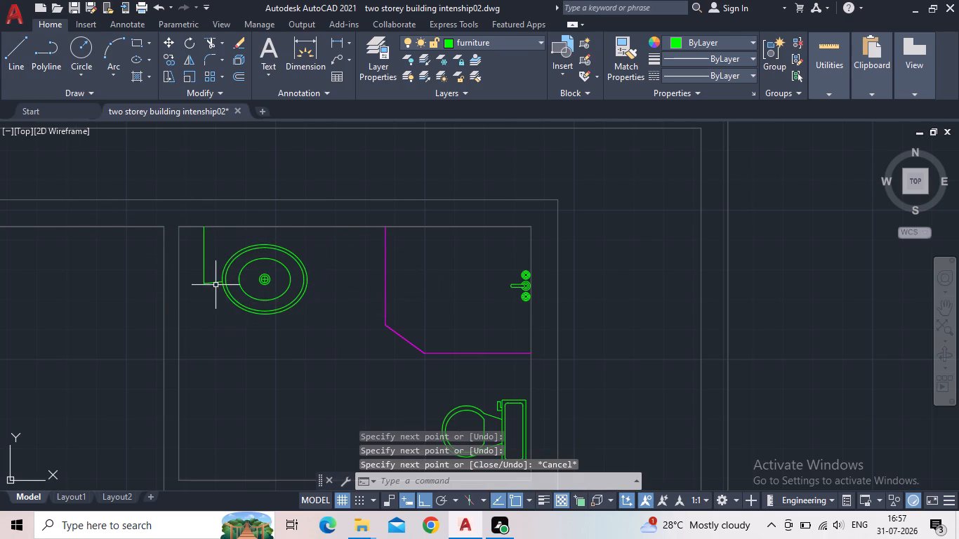
# Replace the slanted segment with a horizontal line about 6 inches long from the vertical line's lower end to the basin's west edge.
pyautogui.scroll(3, 211, 284)
pyautogui.click(217, 279)
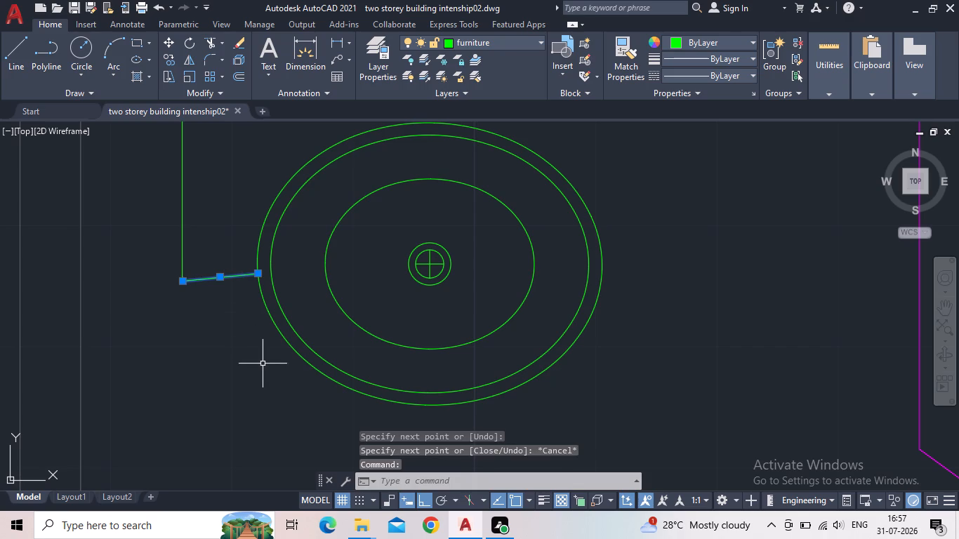
pyautogui.press('Delete')
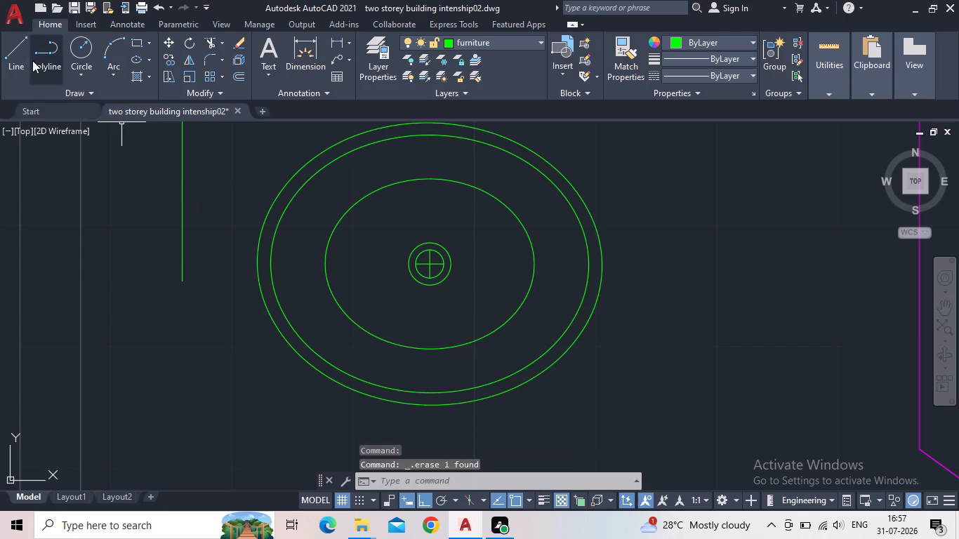
pyautogui.click(22, 53)
pyautogui.scroll(2, 187, 300)
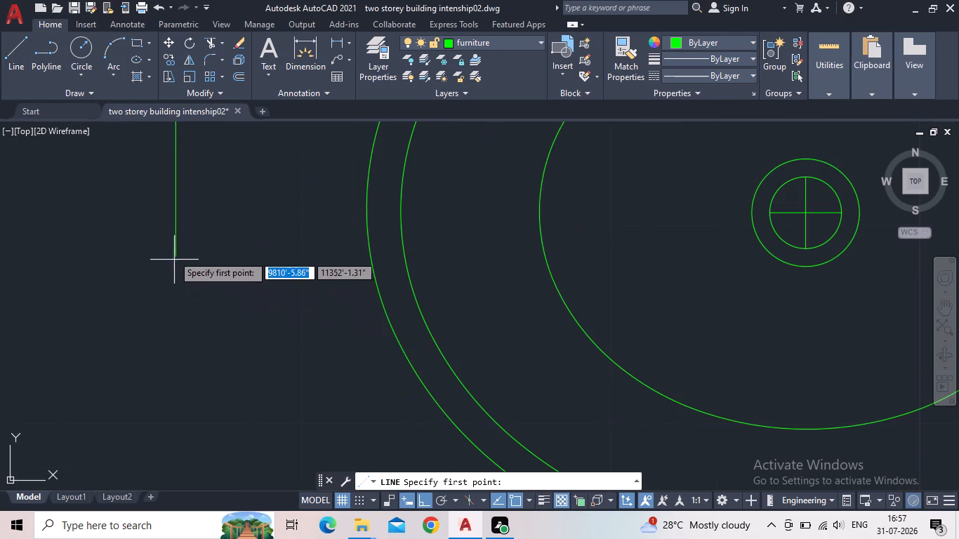
pyautogui.click(175, 258)
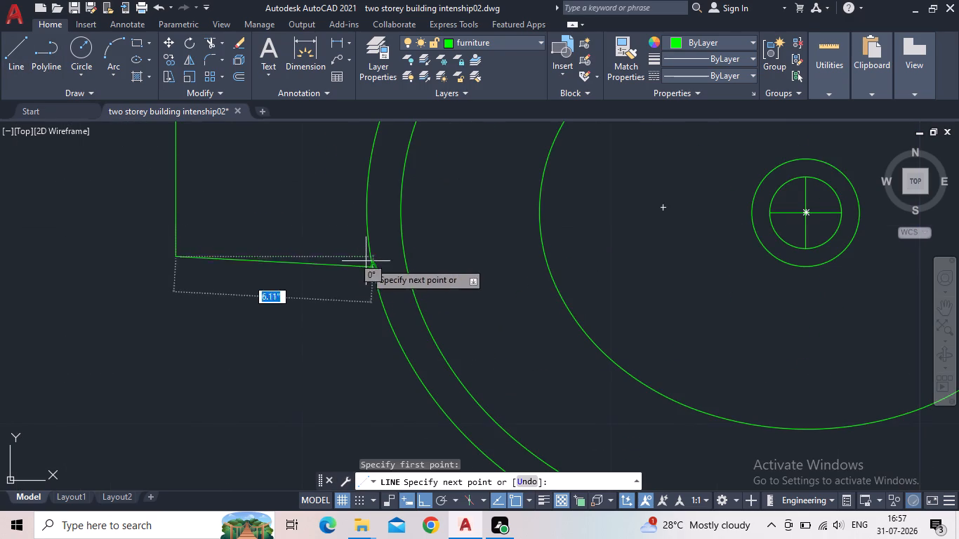
pyautogui.click(369, 258)
pyautogui.press('Escape')
# Draw a horizontal line running east from the oval basin's east edge, level with the line on its west side.
pyautogui.moveTo(298, 319); pyautogui.dragTo(135, 338, button='middle')
pyautogui.scroll(-4, 131, 338)
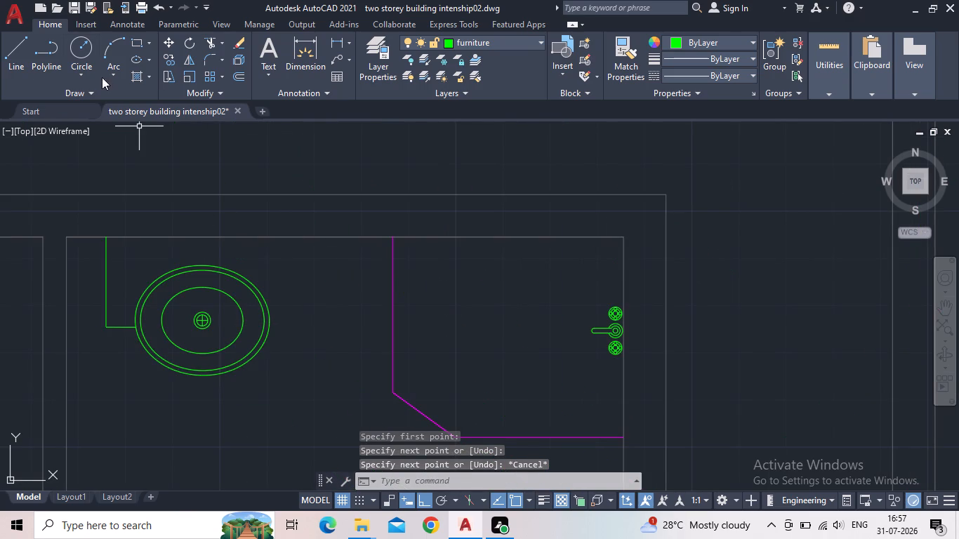
pyautogui.click(10, 54)
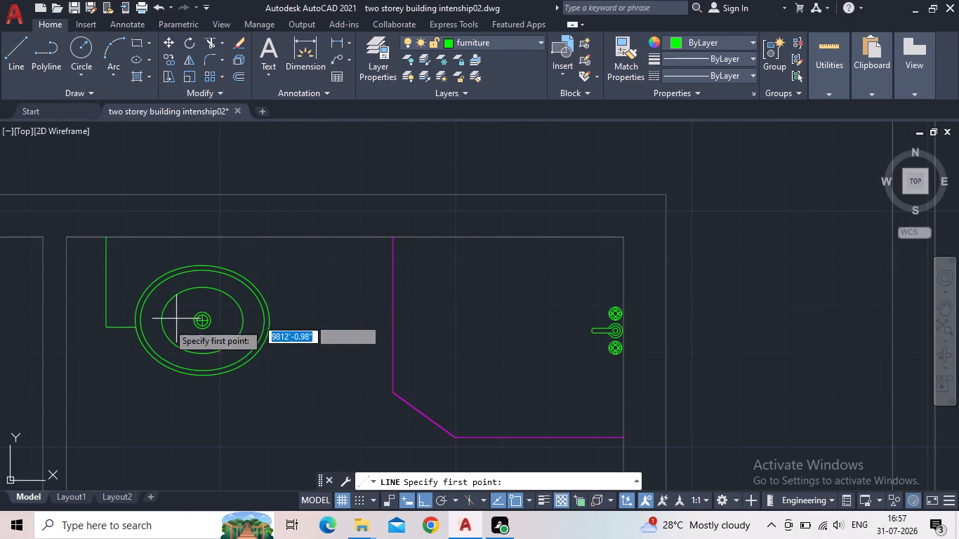
pyautogui.moveTo(272, 326); pyautogui.dragTo(281, 326)
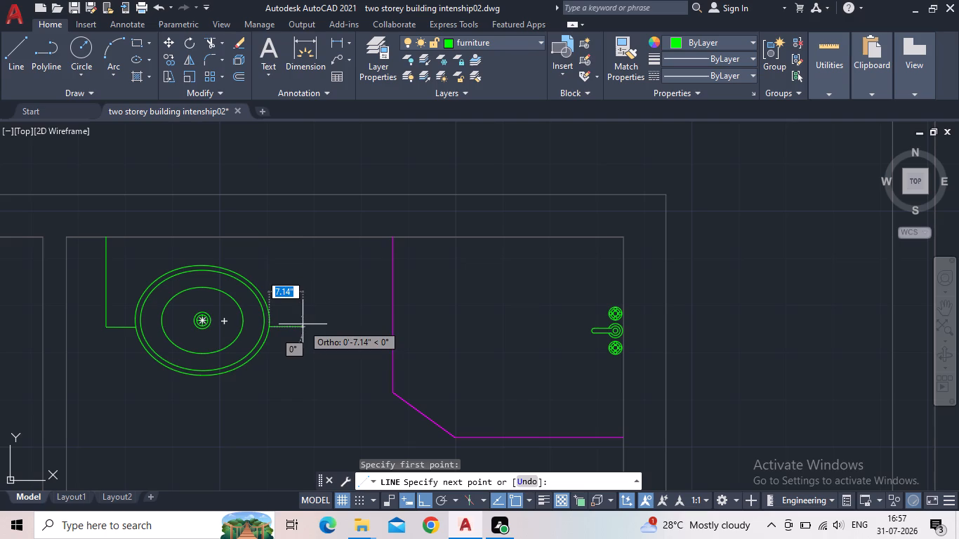
# End the counter line about 7 inches east of the oval basin and continue it straight north to the toilet room's north wall.
pyautogui.click(303, 324)
pyautogui.click(300, 237)
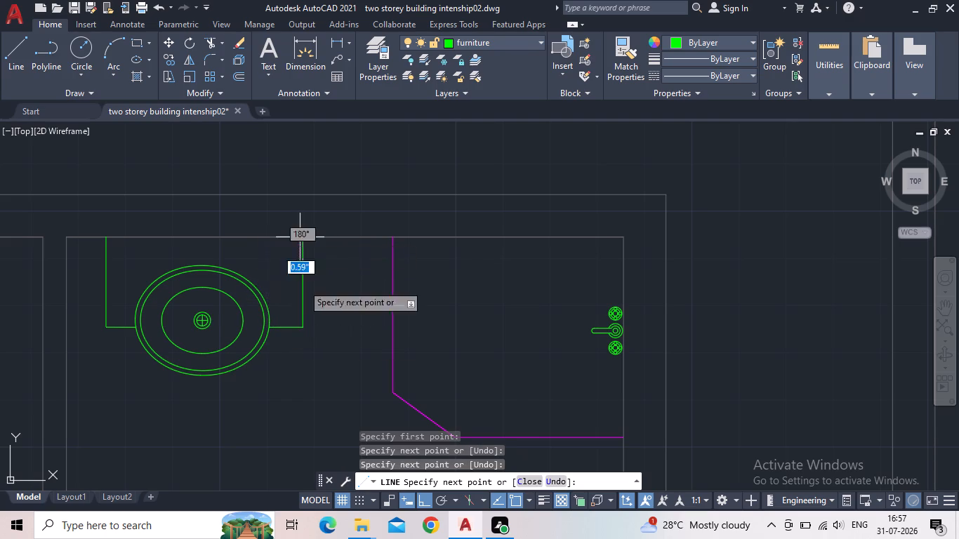
pyautogui.press('Escape')
# Save the drawing.
pyautogui.scroll(-3, 318, 383)
pyautogui.moveTo(314, 388); pyautogui.dragTo(247, 266, button='middle')
pyautogui.scroll(-1, 237, 274)
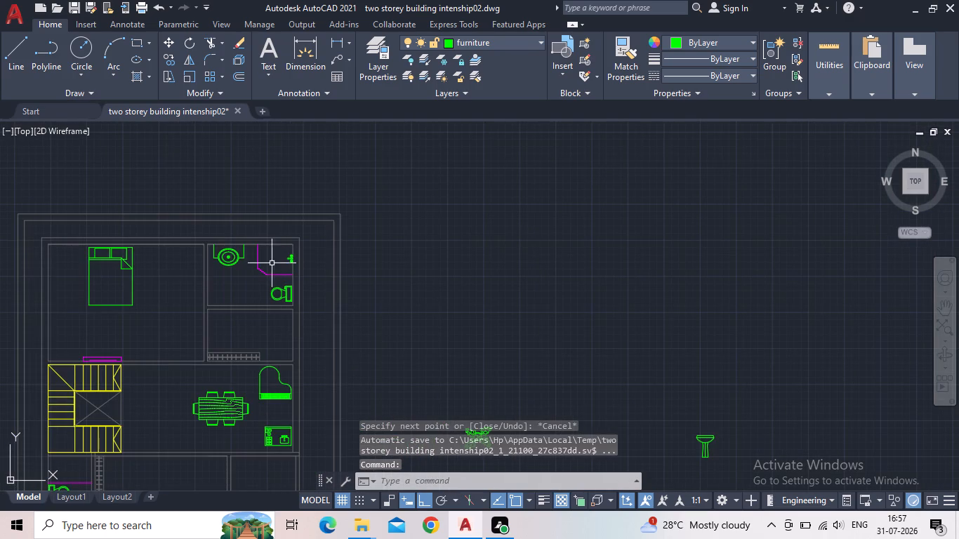
pyautogui.moveTo(260, 270); pyautogui.dragTo(282, 263, button='middle')
pyautogui.scroll(1, 248, 275)
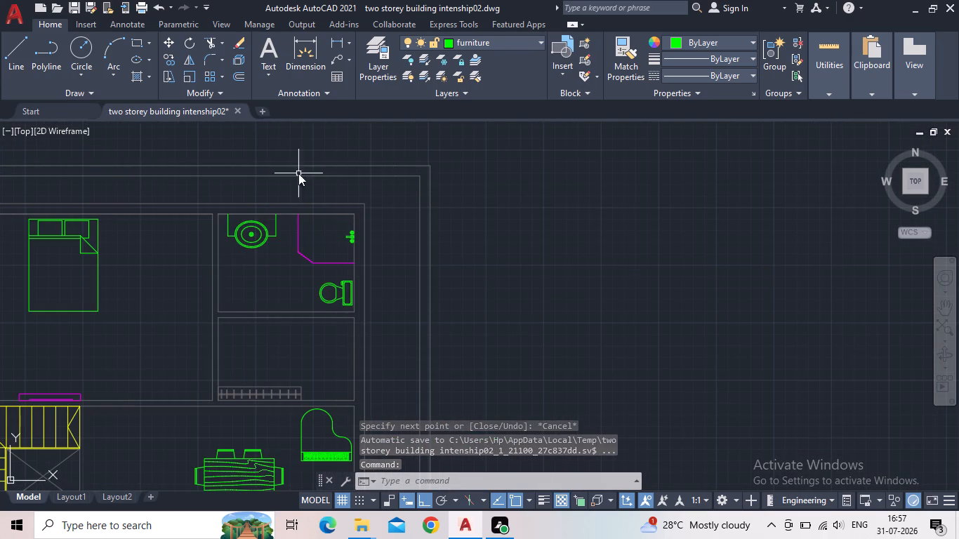
pyautogui.click(73, 8)
# Look over the furnished rooms, the staircase area and the spare furniture blocks beside the floor plan.
pyautogui.moveTo(268, 321); pyautogui.dragTo(284, 317, button='middle')
pyautogui.scroll(-3, 286, 314)
pyautogui.scroll(3, 303, 342)
pyautogui.moveTo(264, 277); pyautogui.dragTo(560, 218, button='middle')
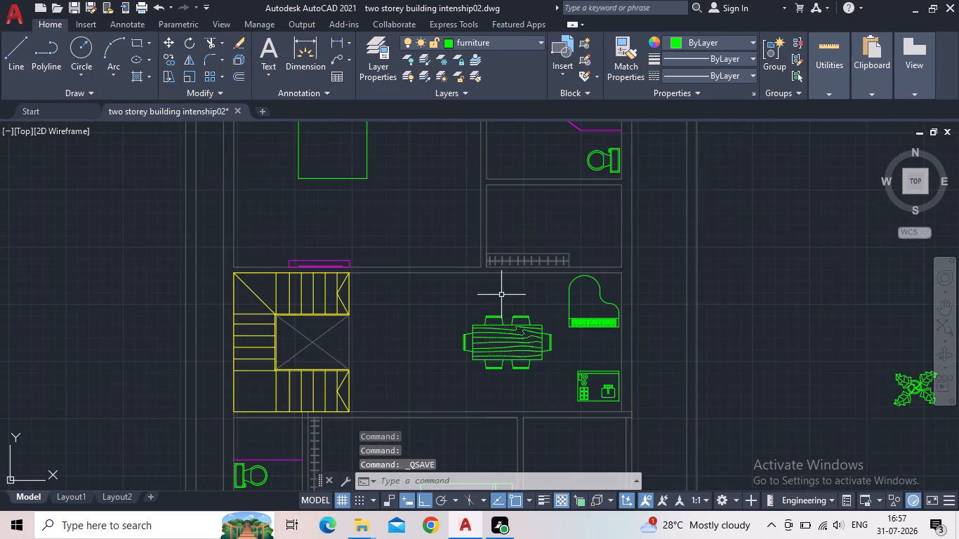
pyautogui.scroll(-1, 471, 372)
pyautogui.moveTo(432, 359); pyautogui.dragTo(409, 269, button='middle')
pyautogui.scroll(2, 315, 352)
pyautogui.moveTo(359, 293); pyautogui.dragTo(115, 538, button='middle')
pyautogui.scroll(-2, 114, 537)
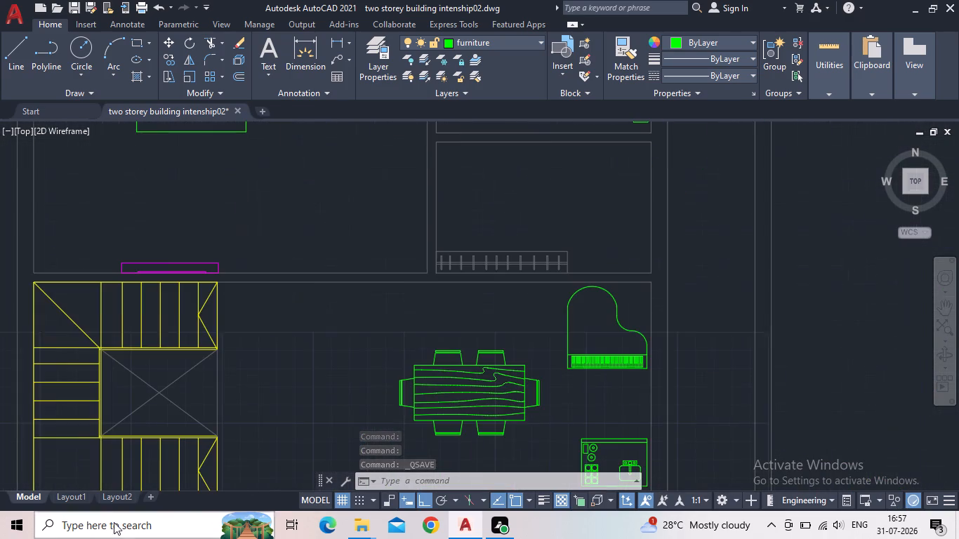
pyautogui.scroll(-2, 428, 281)
pyautogui.moveTo(413, 313); pyautogui.dragTo(393, 335, button='middle')
pyautogui.moveTo(494, 344); pyautogui.dragTo(340, 227, button='middle')
pyautogui.scroll(-1, 423, 342)
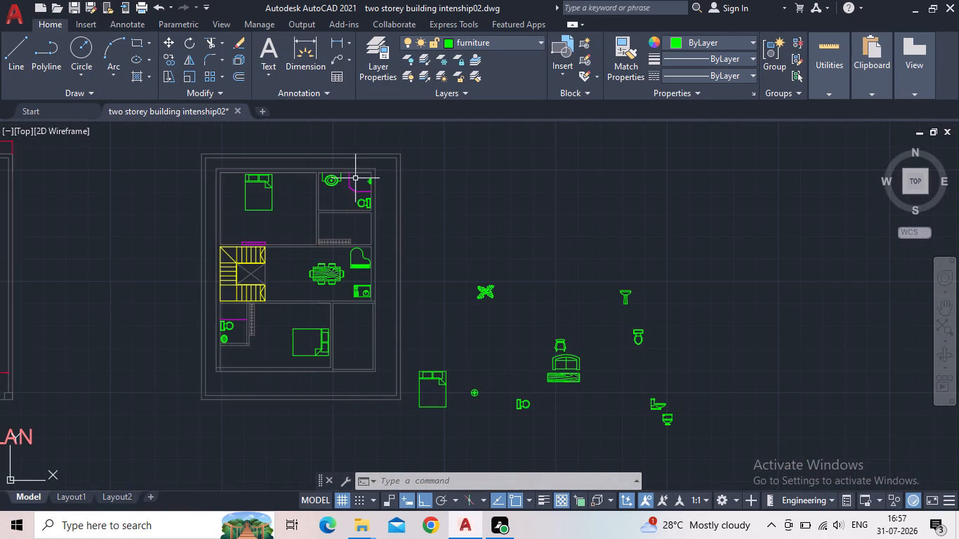
# Copy the shower tap fitting from the northeast toilet room into the southwest toilet room, north of the magenta partition line.
pyautogui.scroll(4, 355, 178)
pyautogui.scroll(2, 433, 197)
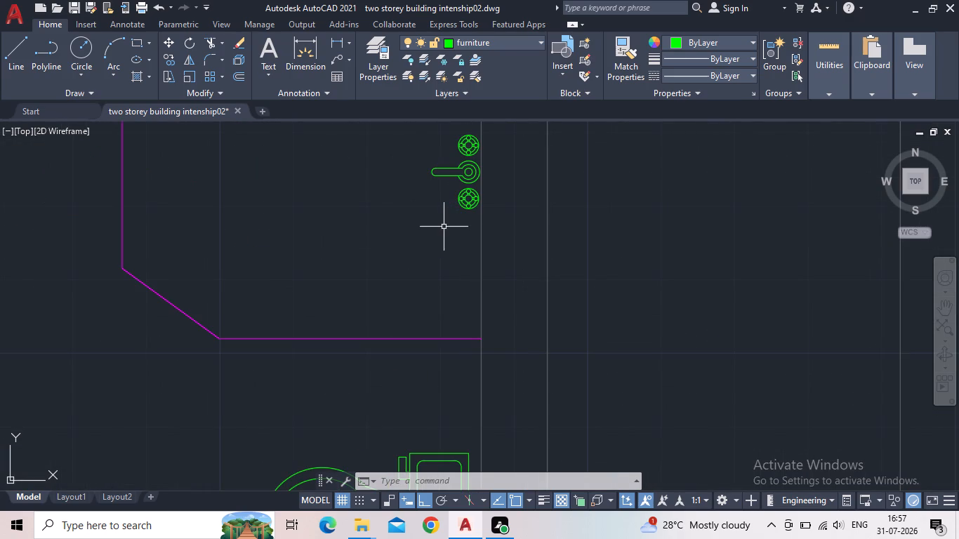
pyautogui.press('c')
pyautogui.press('o')
pyautogui.press('Return')
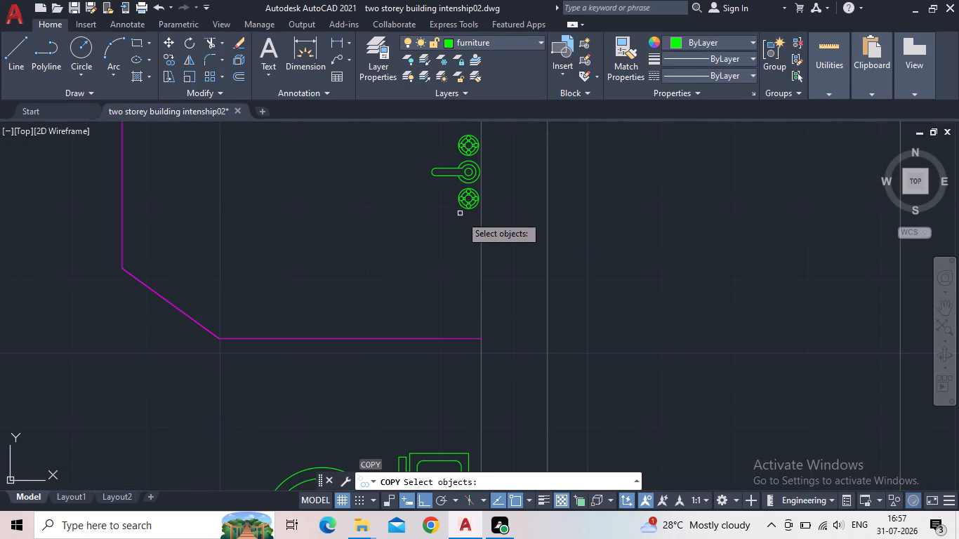
pyautogui.moveTo(462, 222); pyautogui.dragTo(458, 212)
pyautogui.click(446, 140)
pyautogui.press('space')
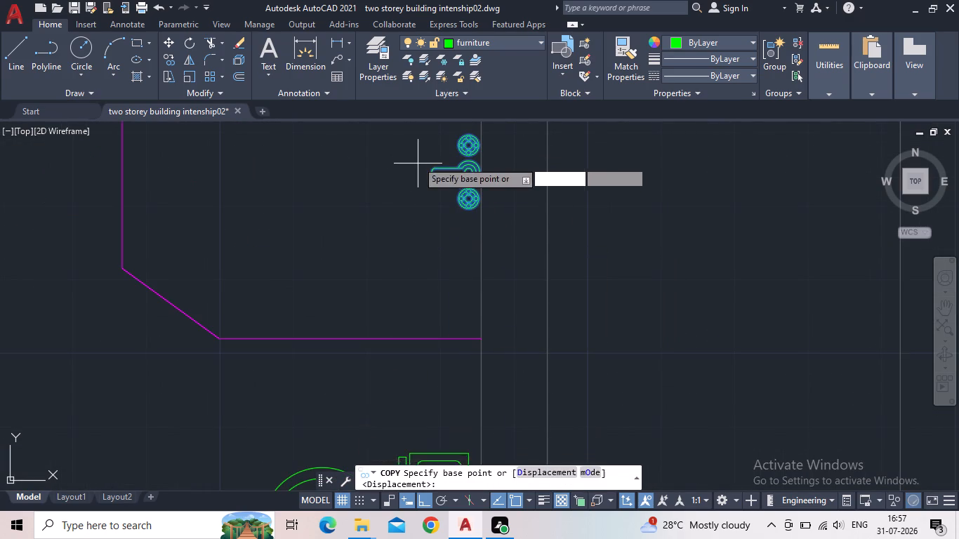
pyautogui.moveTo(432, 170); pyautogui.dragTo(415, 173)
pyautogui.moveTo(239, 222); pyautogui.dragTo(353, 232, button='middle')
pyautogui.scroll(-1, 354, 235)
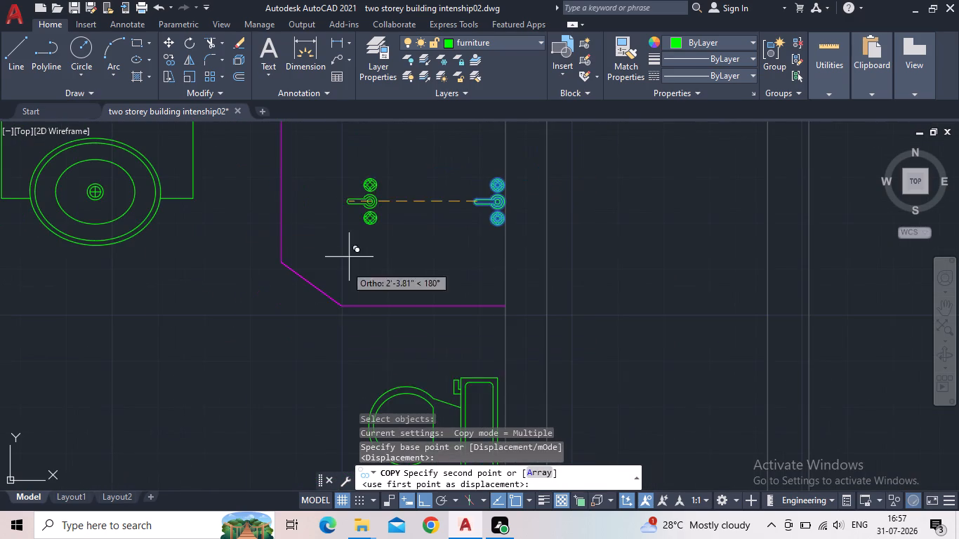
pyautogui.click(420, 499)
pyautogui.moveTo(220, 343); pyautogui.dragTo(444, 297, button='middle')
pyautogui.scroll(-2, 479, 290)
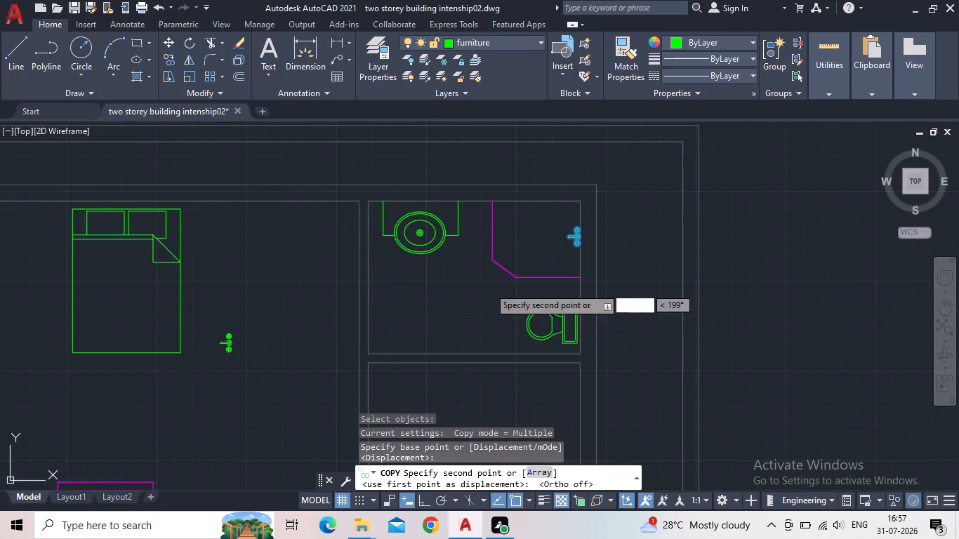
pyautogui.moveTo(225, 343); pyautogui.dragTo(656, 189, button='middle')
pyautogui.scroll(1, 426, 358)
pyautogui.moveTo(426, 355); pyautogui.dragTo(469, 112, button='middle')
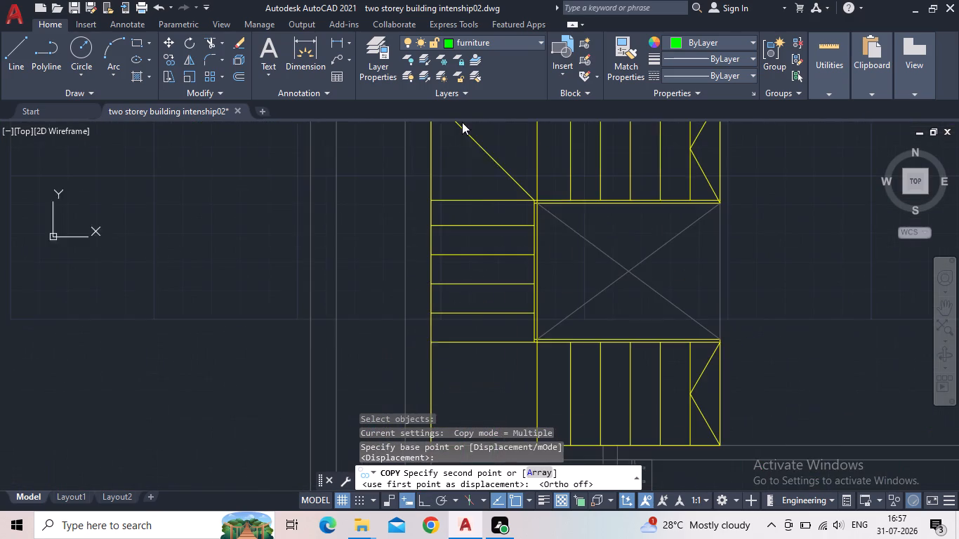
pyautogui.moveTo(461, 315); pyautogui.dragTo(474, 131, button='middle')
pyautogui.moveTo(491, 267); pyautogui.dragTo(492, 154, button='middle')
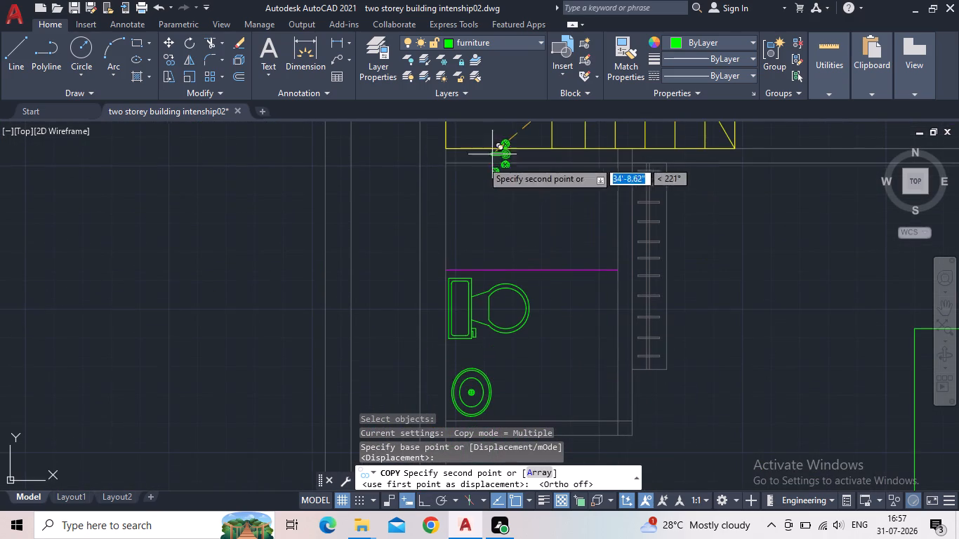
pyautogui.click(501, 213)
pyautogui.press('Escape')
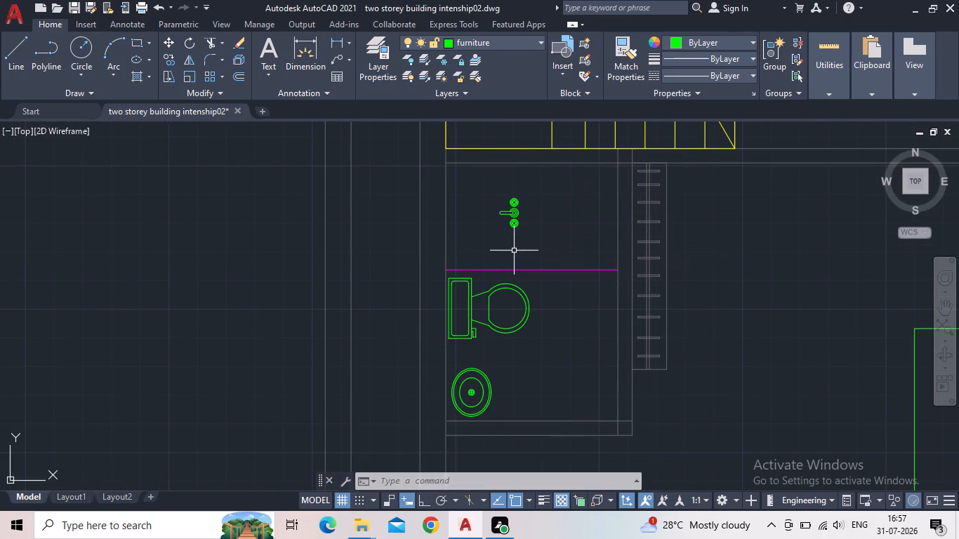
# Rotate the copied tap fitting 180° so that its spout points east.
pyautogui.moveTo(534, 232); pyautogui.dragTo(527, 231)
pyautogui.click(482, 195)
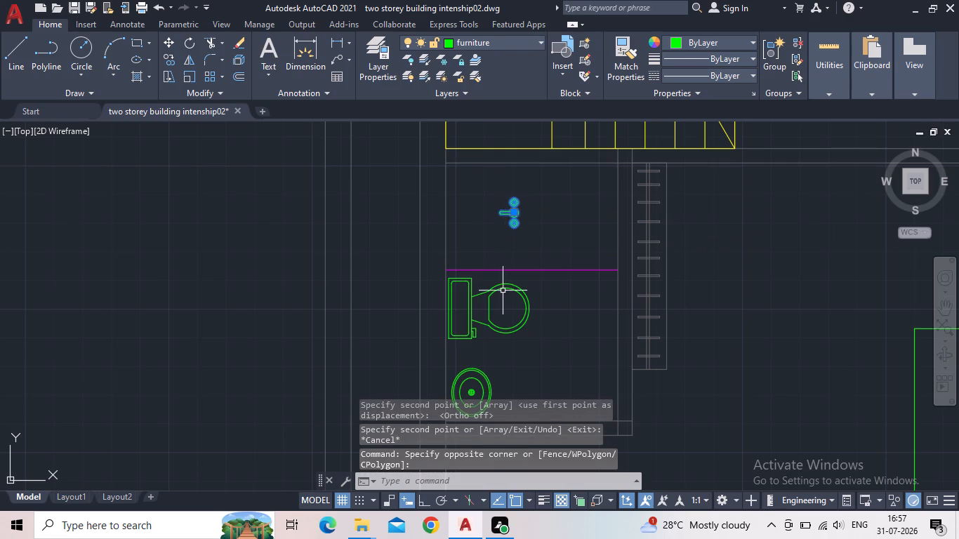
pyautogui.click(426, 500)
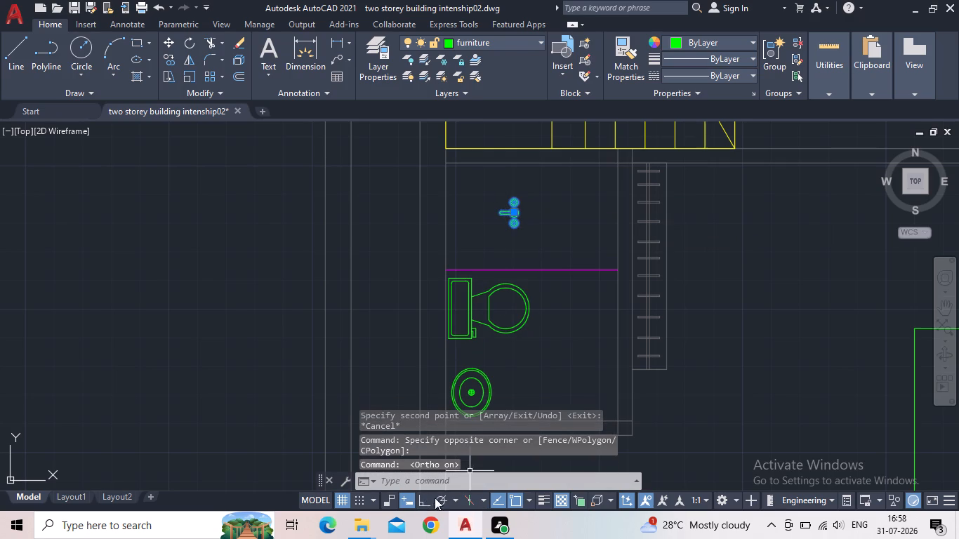
pyautogui.press('r')
pyautogui.press('o')
pyautogui.press('Return')
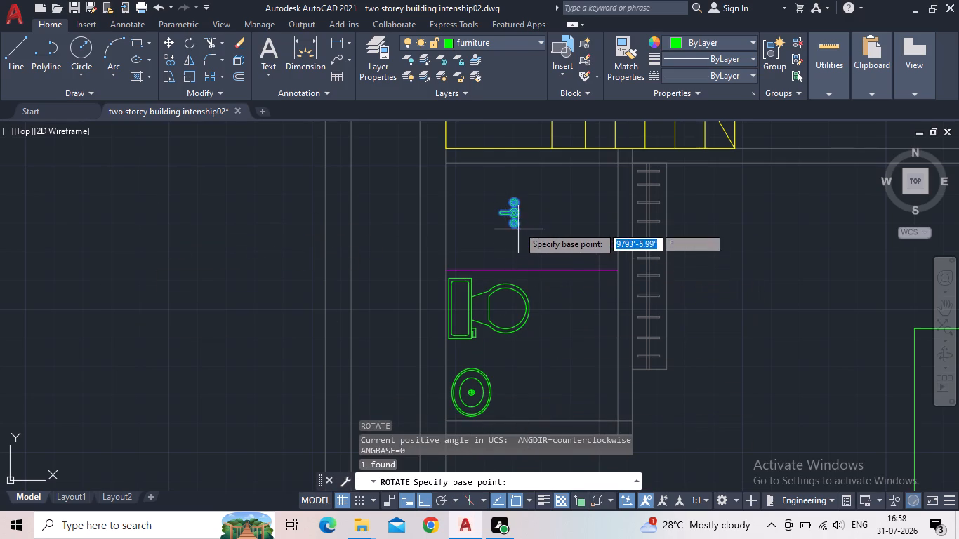
pyautogui.scroll(2, 518, 222)
pyautogui.moveTo(512, 203); pyautogui.dragTo(513, 213)
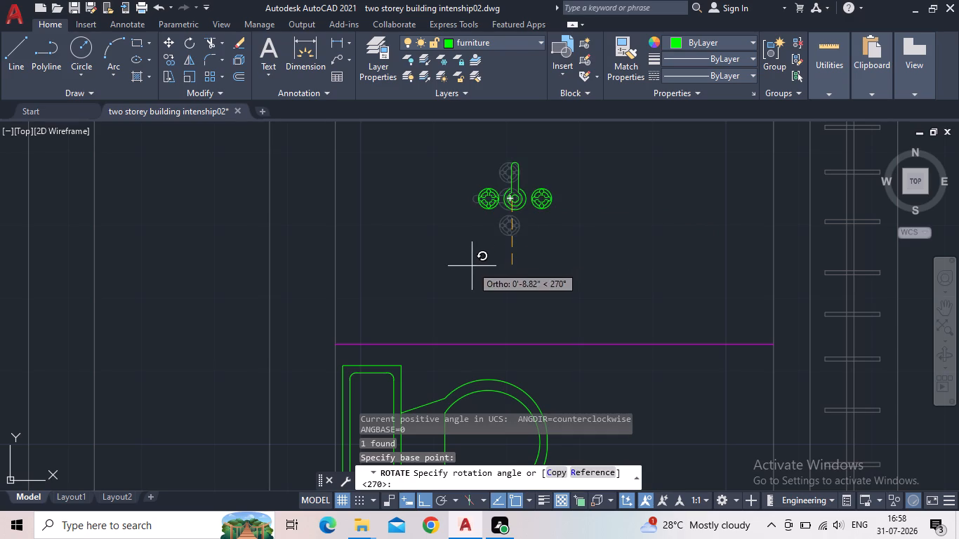
pyautogui.moveTo(453, 197); pyautogui.dragTo(453, 204)
pyautogui.press('Escape')
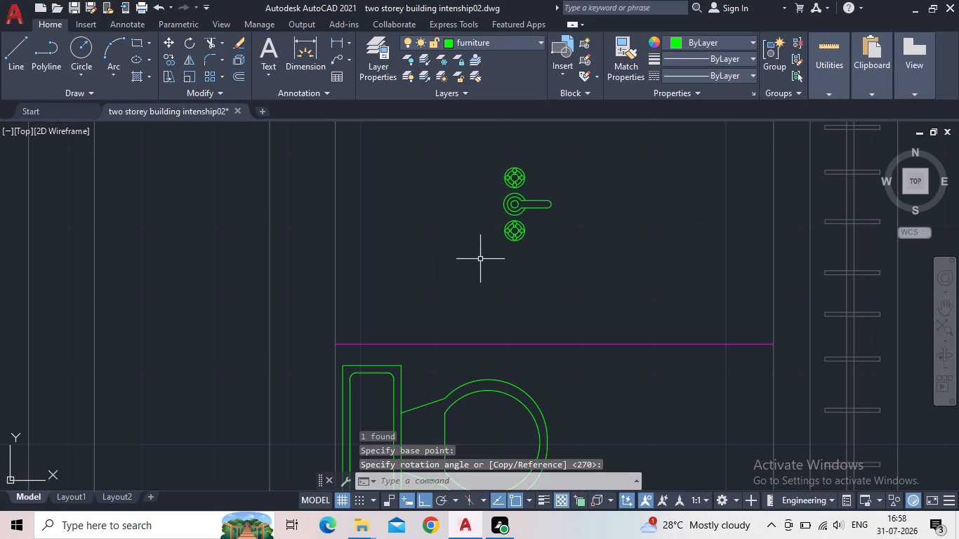
# Move the rotated tap fitting about 1'-10" straight west, up against the southwest toilet room's west wall.
pyautogui.moveTo(506, 255); pyautogui.dragTo(473, 300, button='middle')
pyautogui.scroll(-4, 477, 306)
pyautogui.scroll(2, 479, 308)
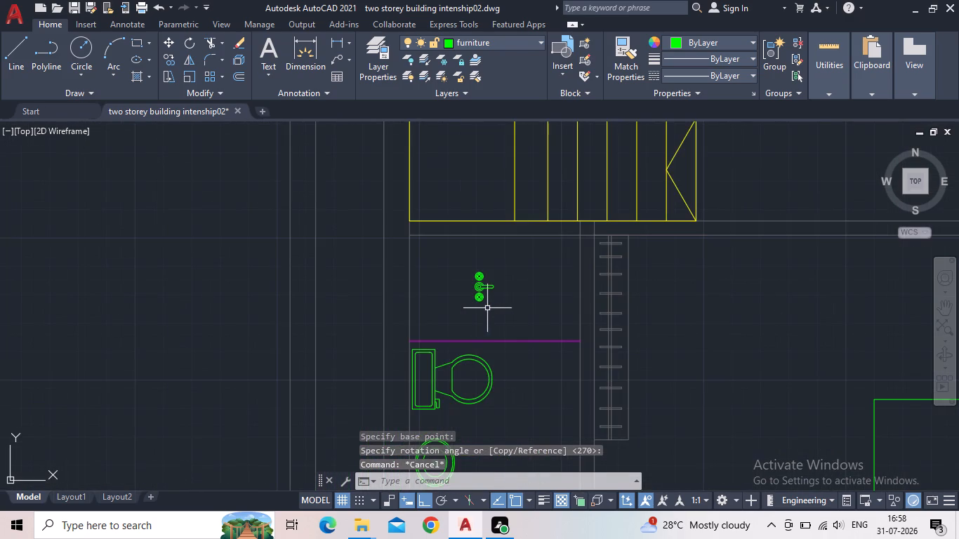
pyautogui.moveTo(501, 305); pyautogui.dragTo(486, 293)
pyautogui.click(462, 276)
pyautogui.scroll(2, 488, 302)
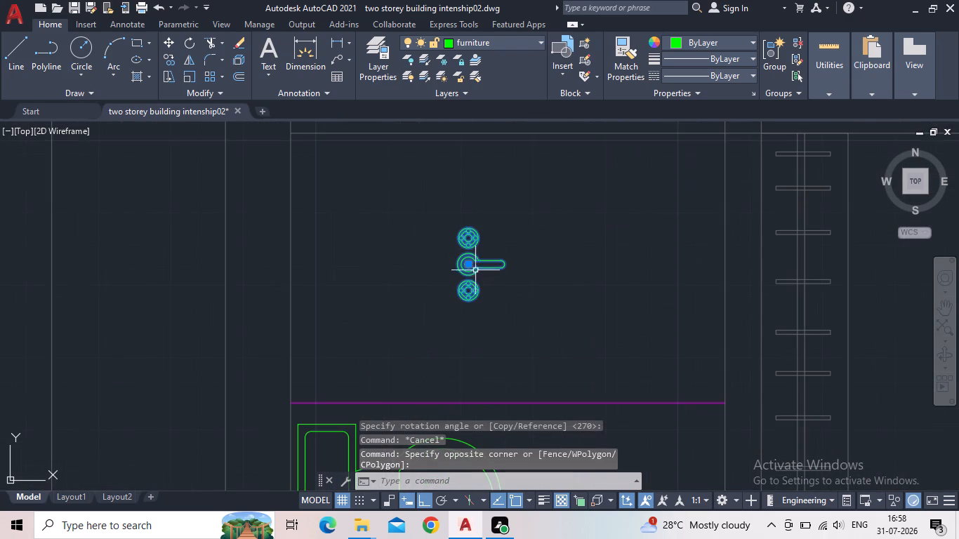
pyautogui.moveTo(467, 265); pyautogui.dragTo(449, 265)
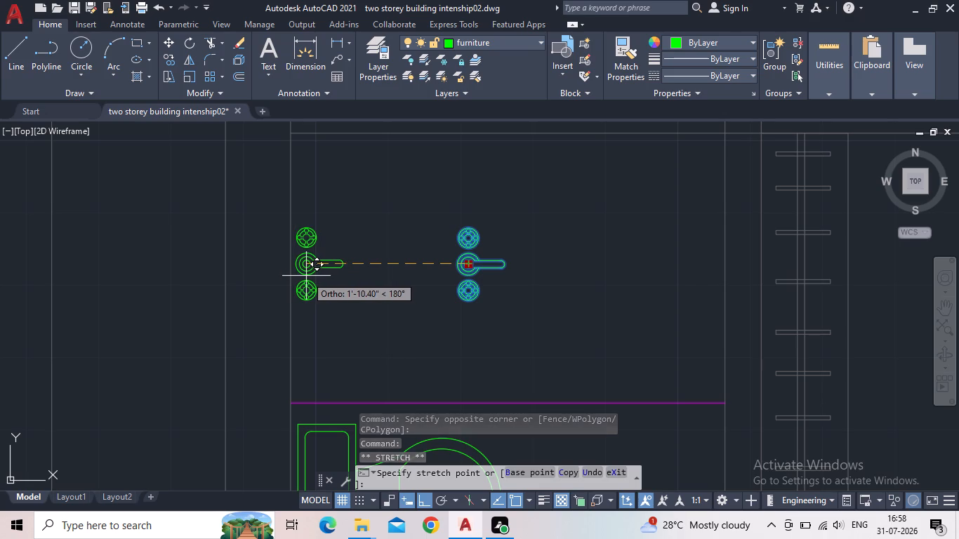
pyautogui.click(305, 276)
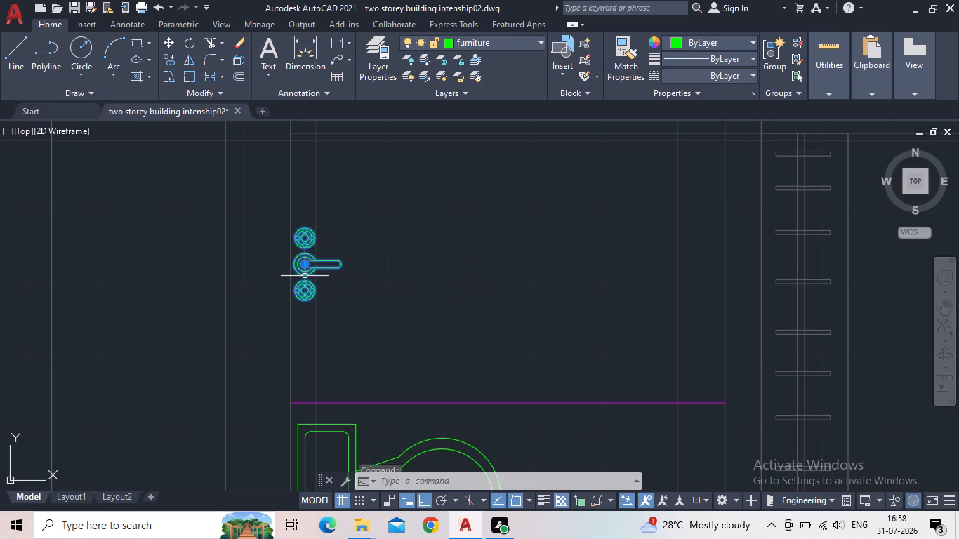
pyautogui.press('Escape')
# Save the drawing.
pyautogui.scroll(-4, 590, 321)
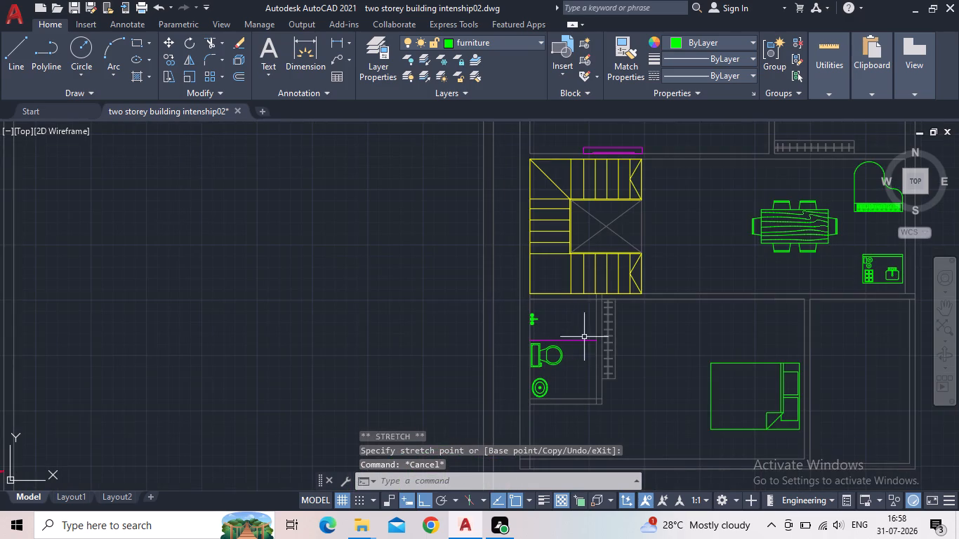
pyautogui.moveTo(584, 337); pyautogui.dragTo(538, 323, button='middle')
pyautogui.scroll(1, 531, 317)
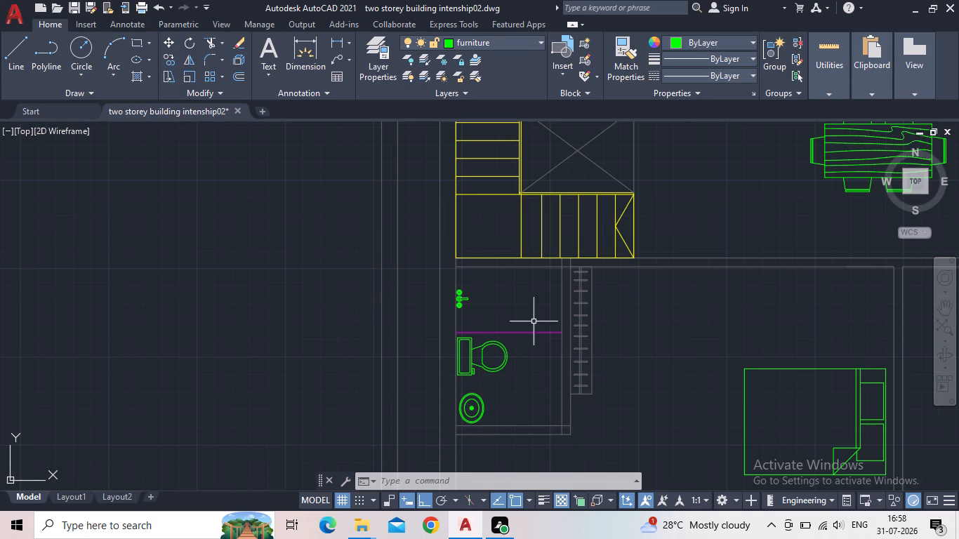
pyautogui.moveTo(525, 331); pyautogui.dragTo(462, 304, button='middle')
pyautogui.scroll(1, 461, 311)
pyautogui.scroll(-2, 427, 281)
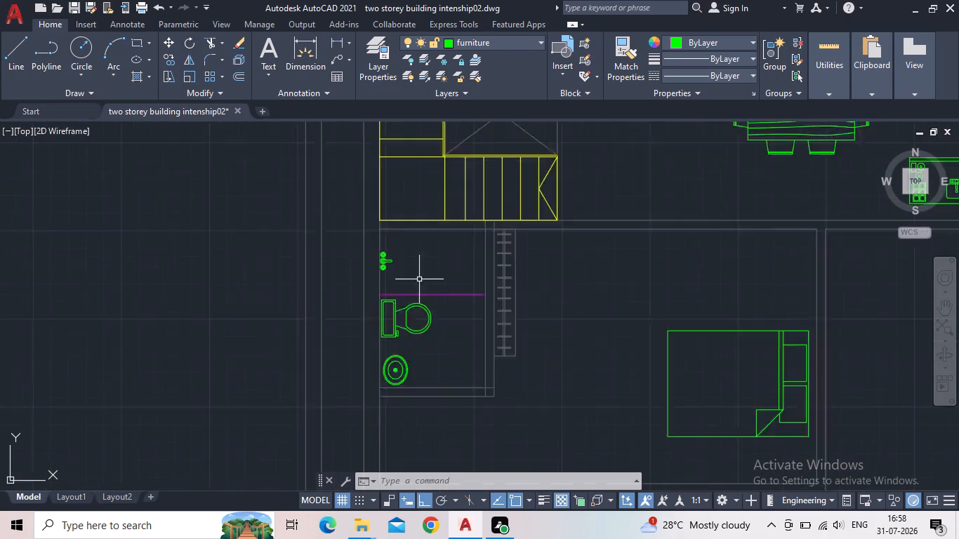
pyautogui.click(72, 9)
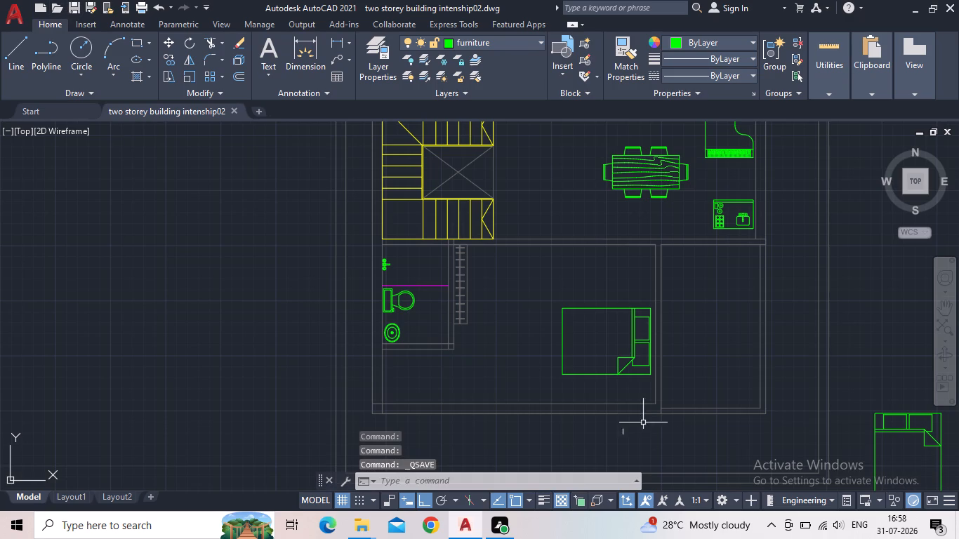
# Draw a circle of about 7.56" radius centred on the inner face of the southern bedroom's west wall, south of the toilet room.
pyautogui.moveTo(545, 353); pyautogui.dragTo(456, 406, button='middle')
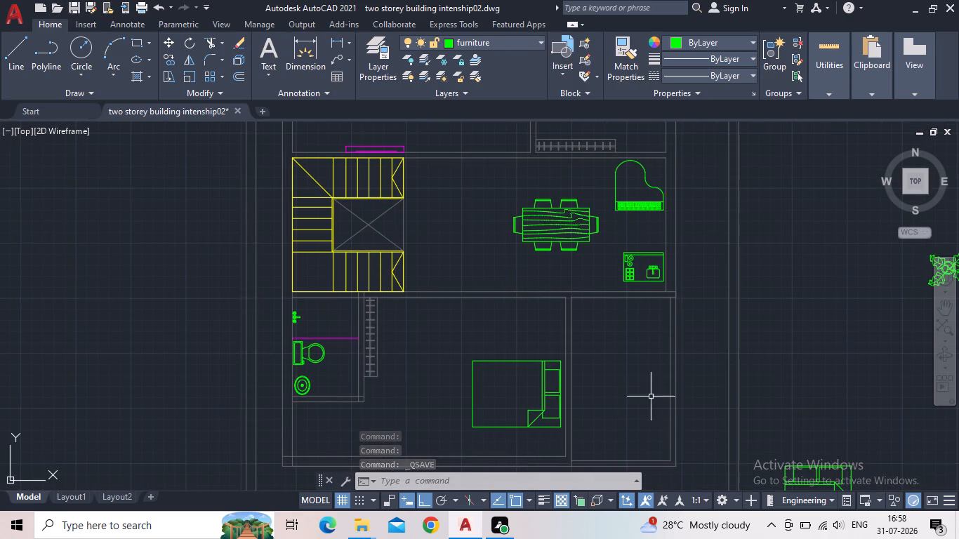
pyautogui.moveTo(524, 353); pyautogui.dragTo(480, 335, button='middle')
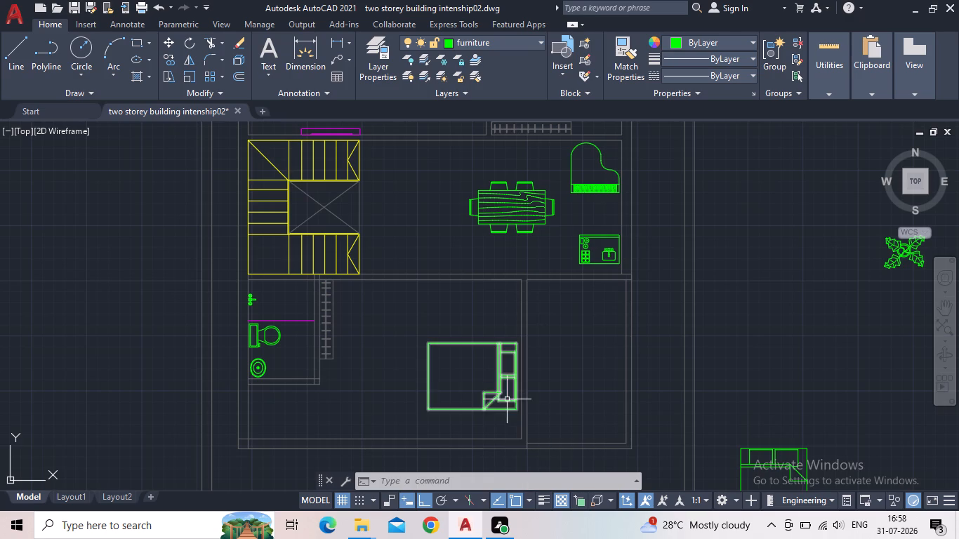
pyautogui.moveTo(300, 431); pyautogui.dragTo(400, 366, button='middle')
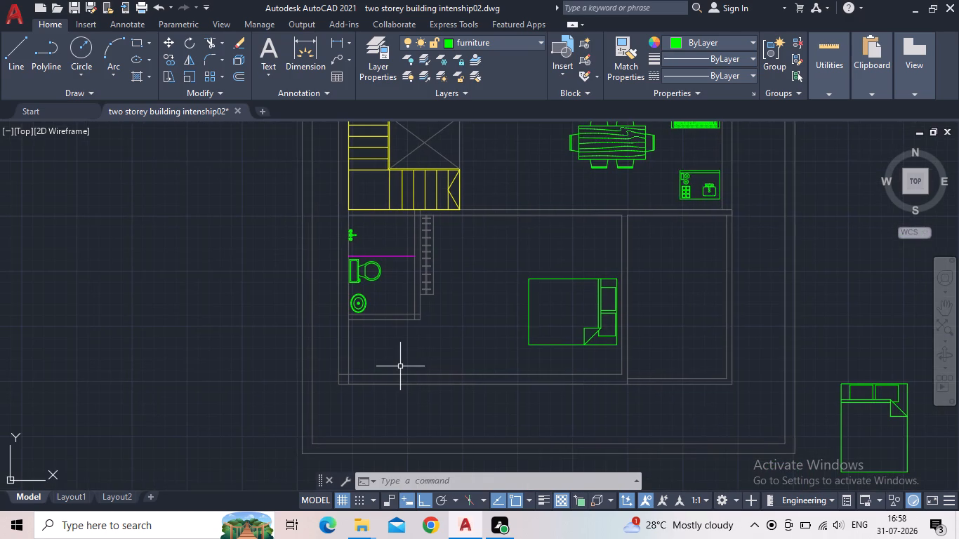
pyautogui.scroll(2, 400, 366)
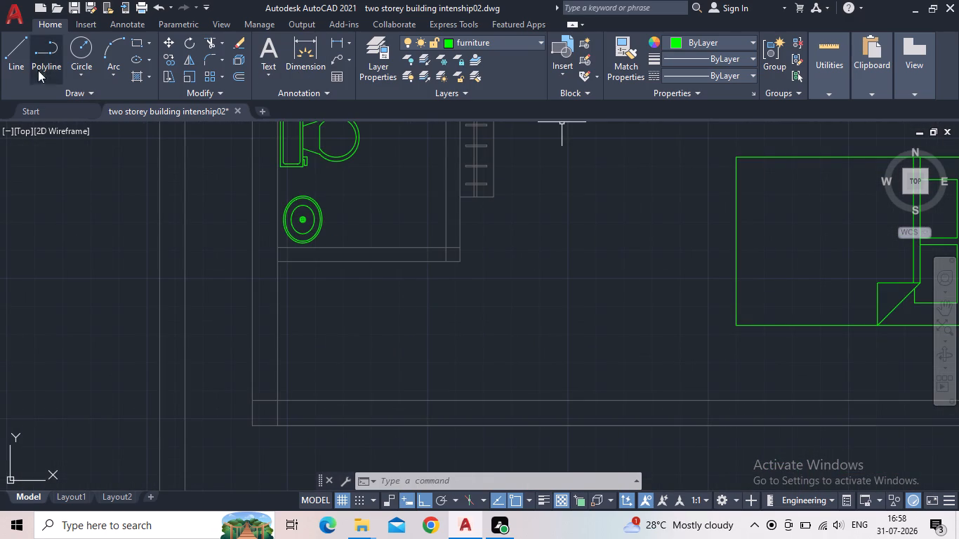
pyautogui.click(73, 60)
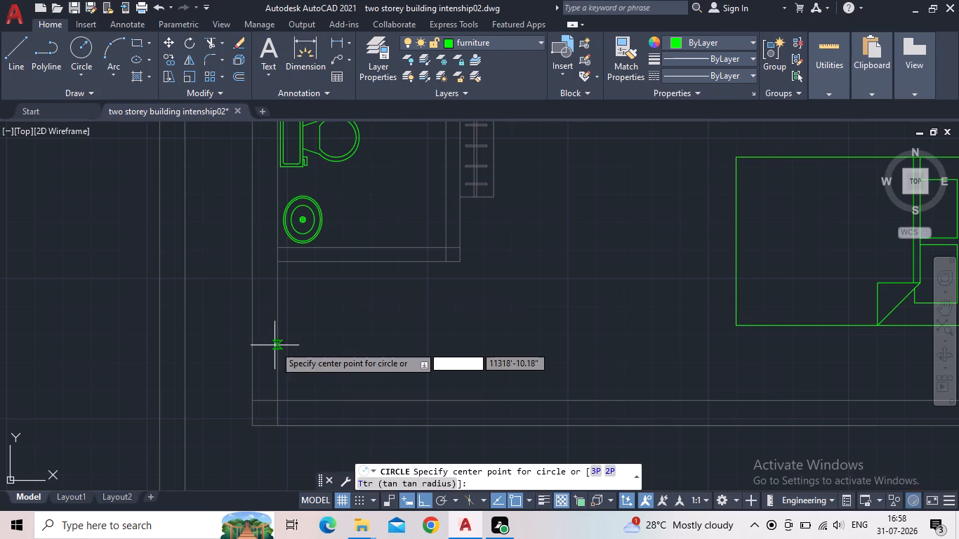
pyautogui.scroll(2, 274, 345)
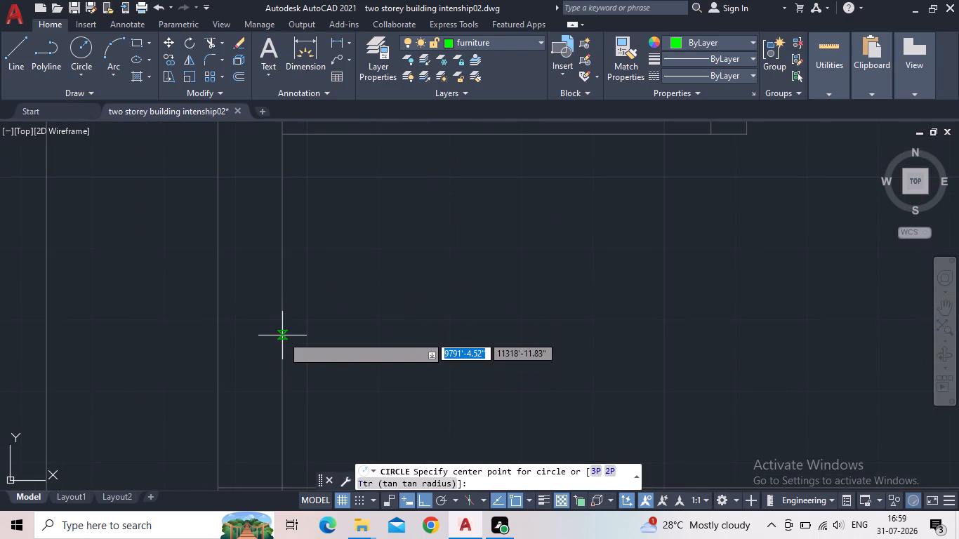
pyautogui.scroll(-1, 282, 334)
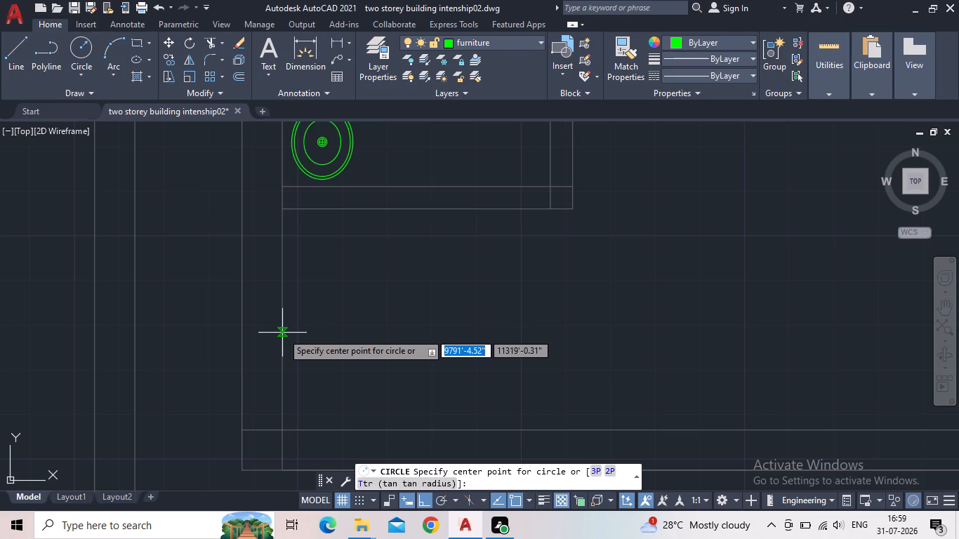
pyautogui.click(283, 329)
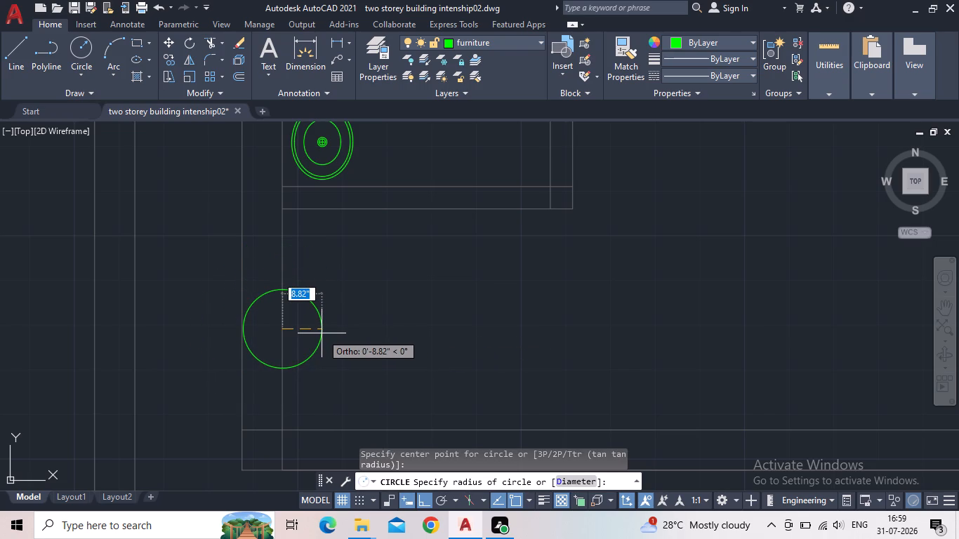
pyautogui.click(316, 331)
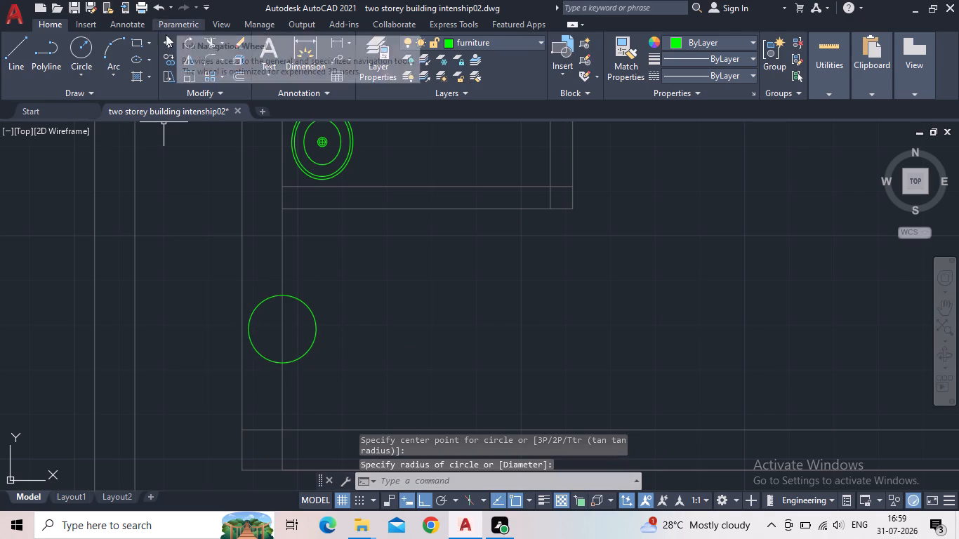
# Move the circle straight east by its radius so its west quadrant touches the inner face of the bedroom's west wall.
pyautogui.click(168, 42)
pyautogui.click(255, 307)
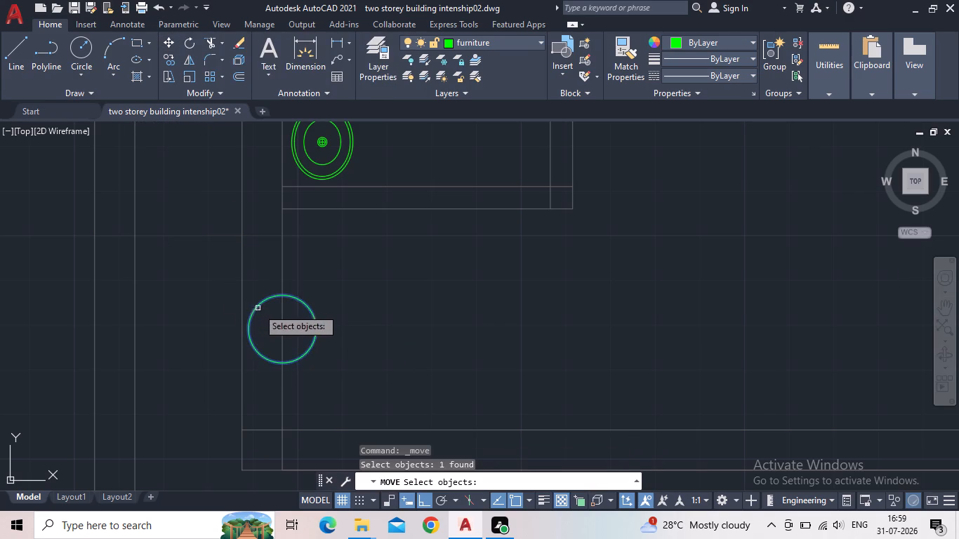
pyautogui.press('space')
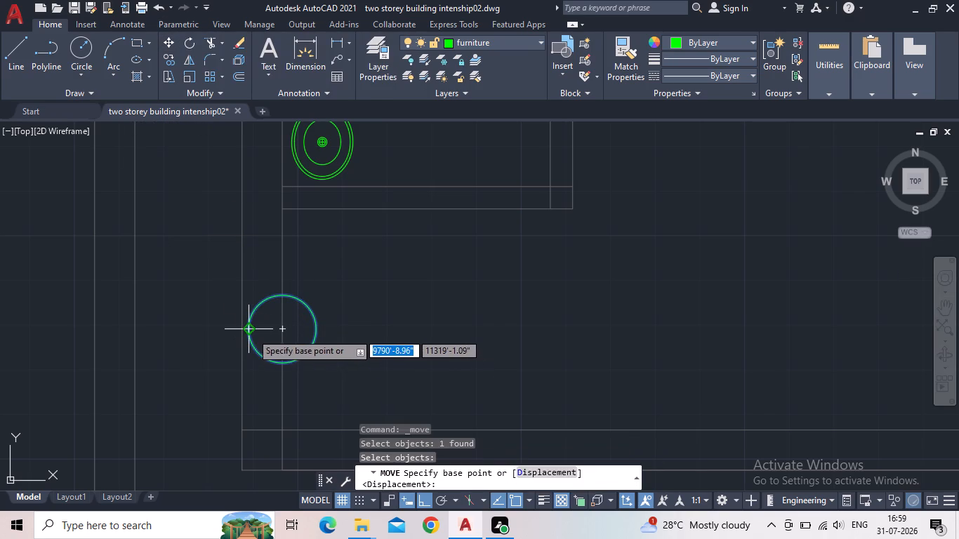
pyautogui.click(251, 332)
pyautogui.click(279, 332)
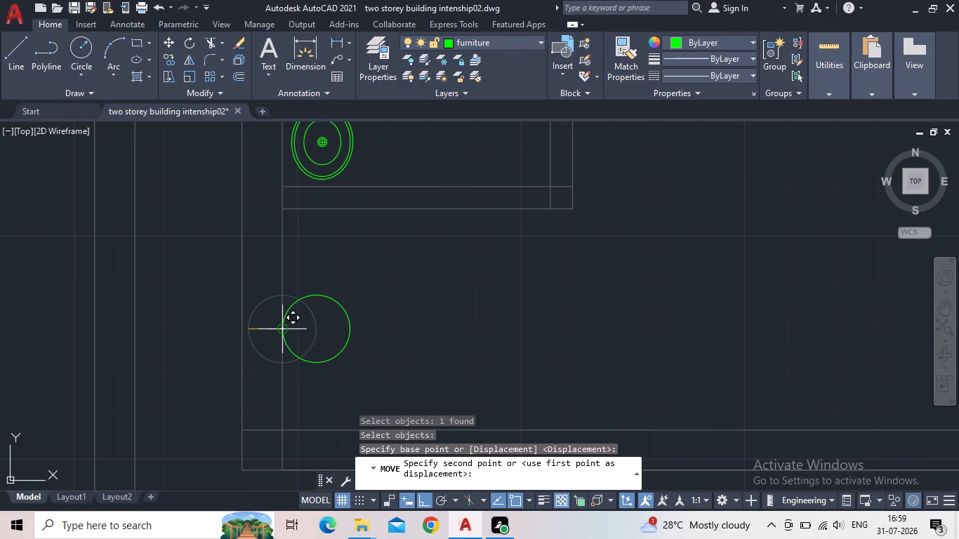
pyautogui.press('Escape')
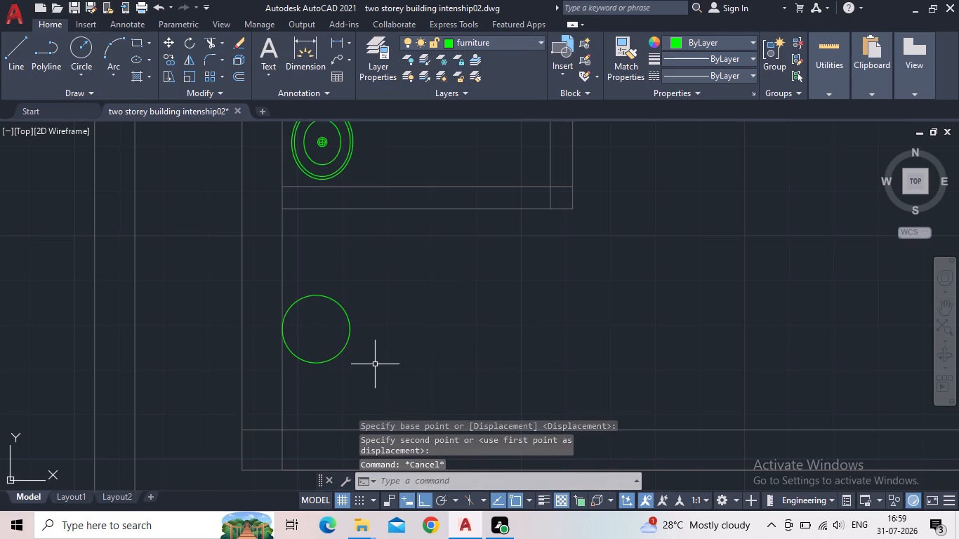
# Draw a larger concentric circle around it, leaving a ring about 1.9" wide.
pyautogui.moveTo(375, 364); pyautogui.dragTo(371, 378, button='middle')
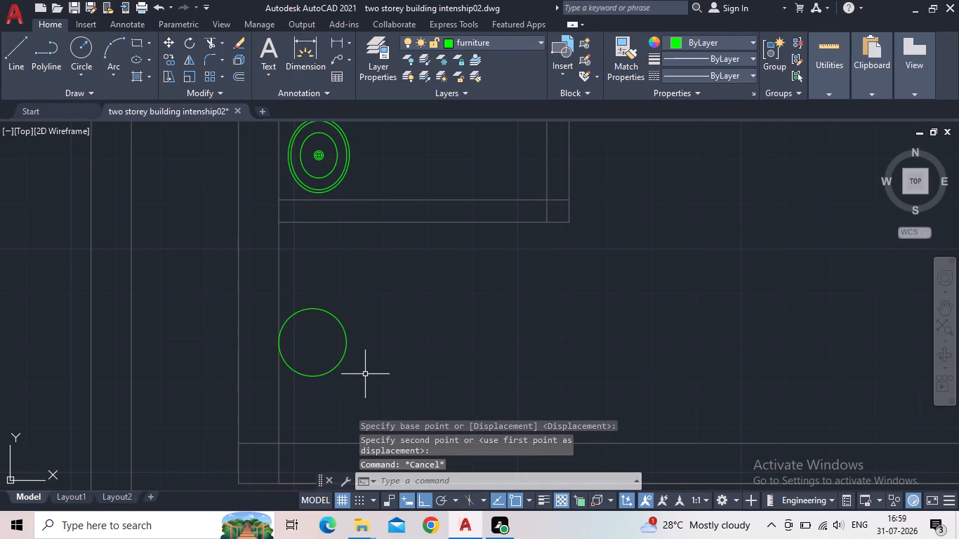
pyautogui.scroll(1, 324, 338)
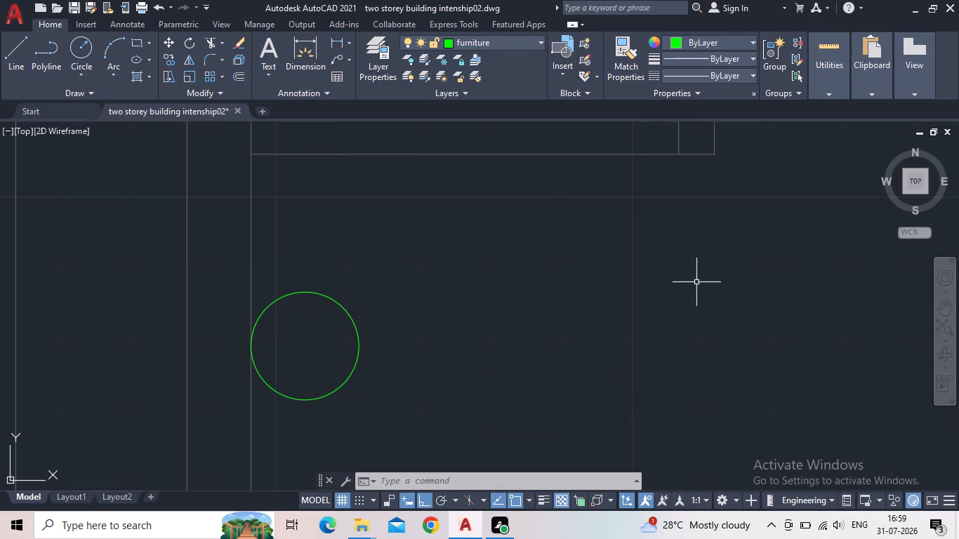
pyautogui.click(78, 50)
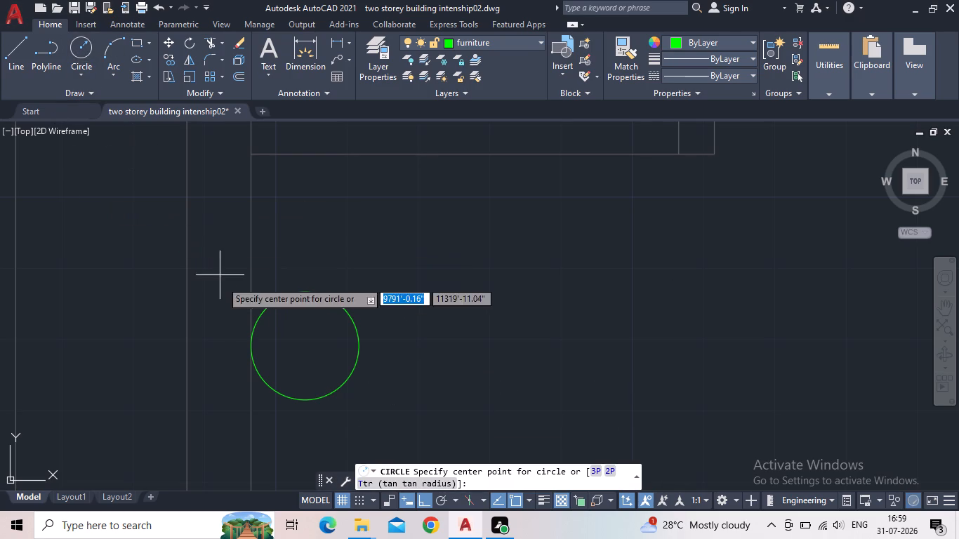
pyautogui.click(305, 345)
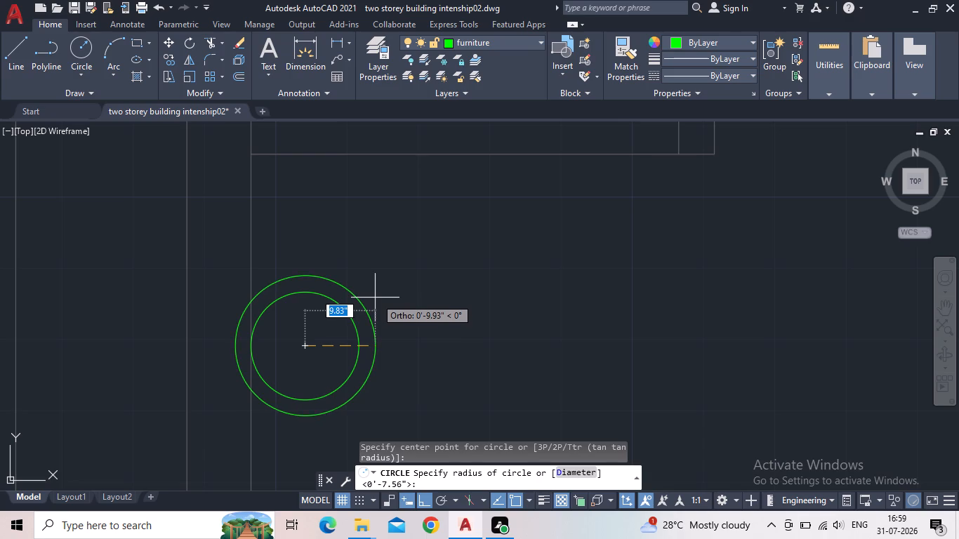
pyautogui.click(372, 300)
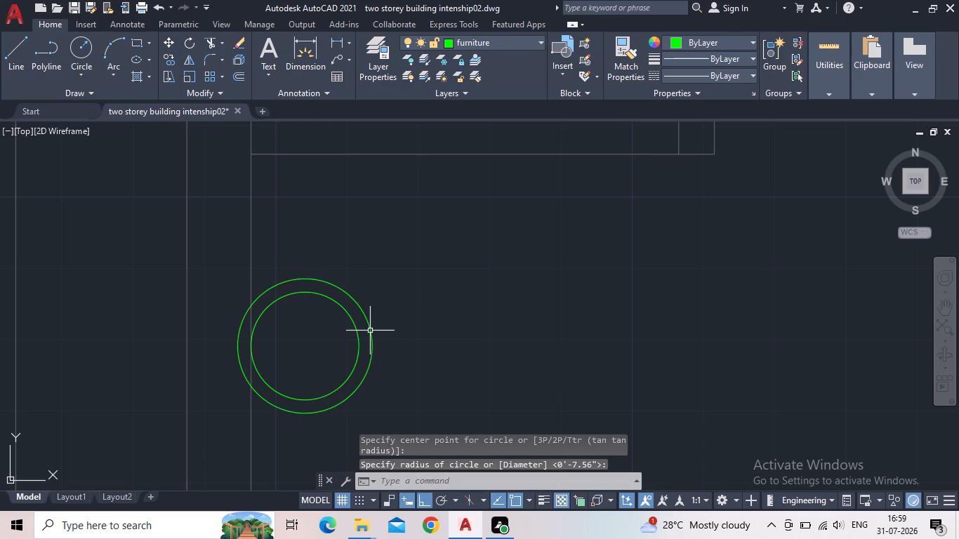
pyautogui.press('Escape')
# Join the two circles with short vertical lines at their north and south quadrants.
pyautogui.press('l')
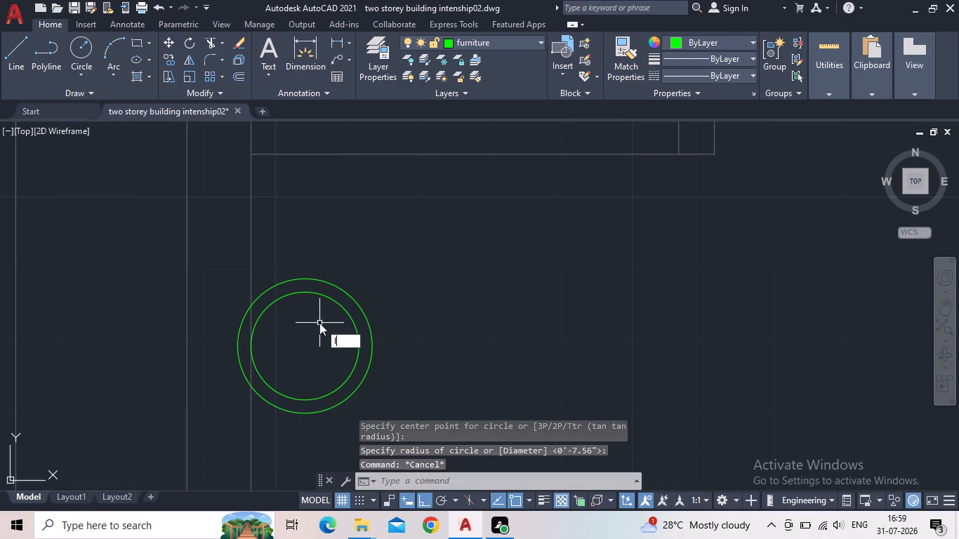
pyautogui.press('Return')
pyautogui.scroll(1, 298, 309)
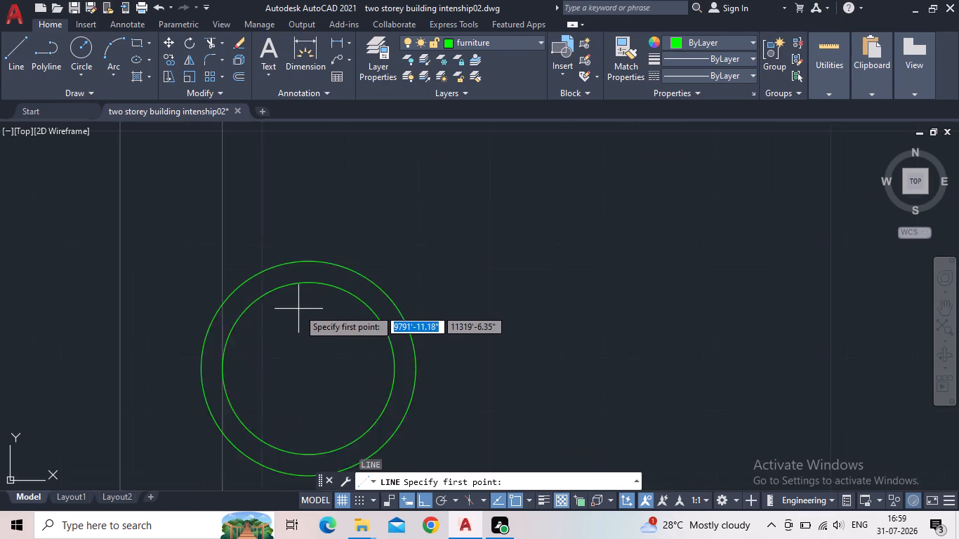
pyautogui.scroll(1, 298, 309)
pyautogui.click(318, 265)
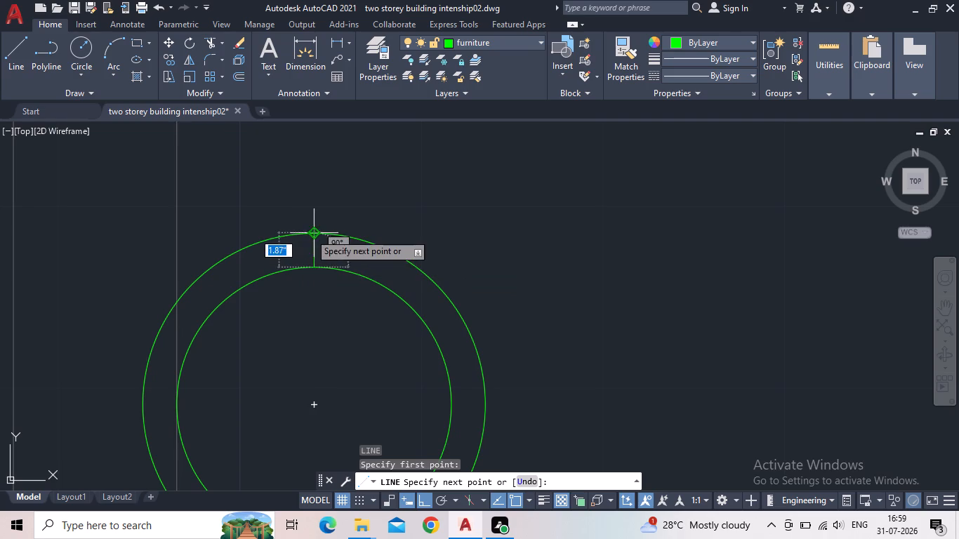
pyautogui.click(309, 233)
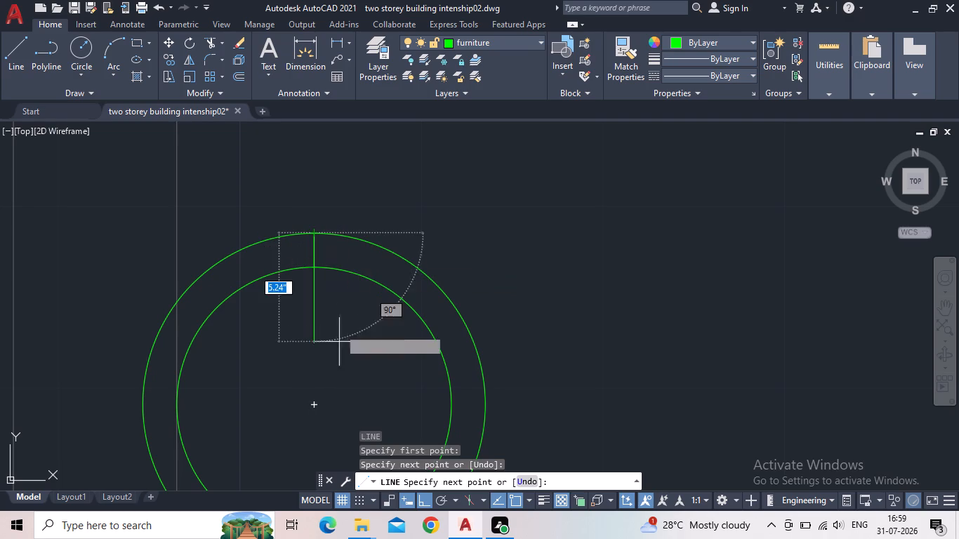
pyautogui.press('Escape')
pyautogui.moveTo(346, 370); pyautogui.dragTo(326, 184, button='middle')
pyautogui.scroll(-1, 326, 184)
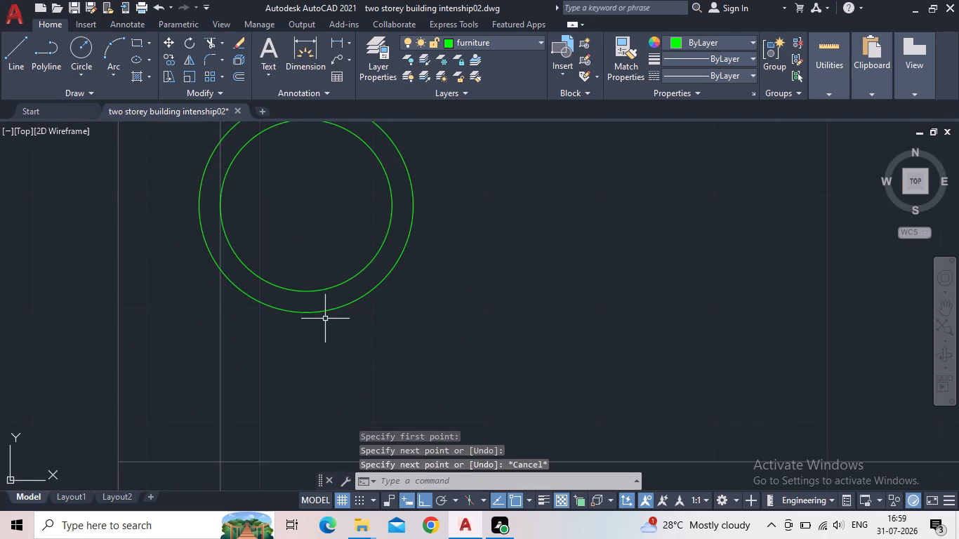
pyautogui.press('space')
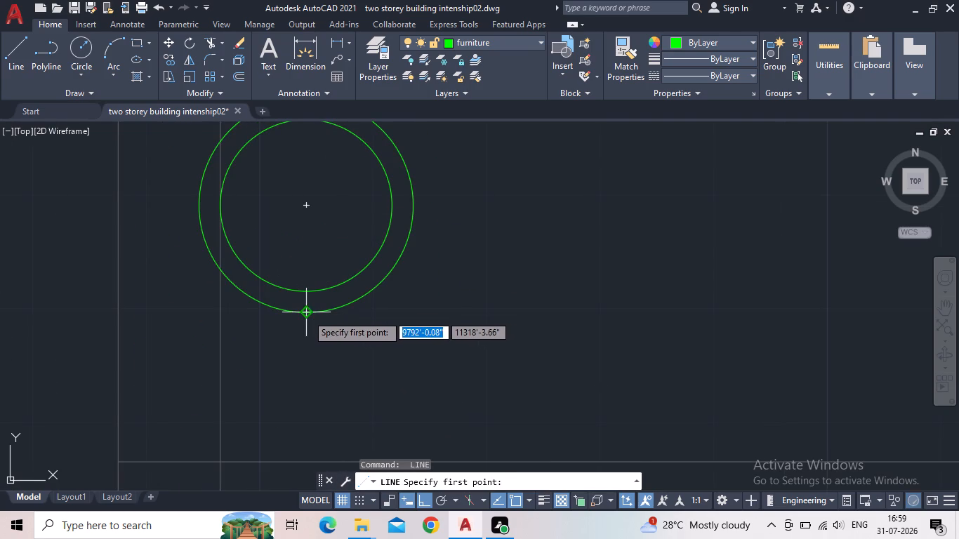
pyautogui.click(305, 314)
pyautogui.click(305, 292)
pyautogui.press('Escape')
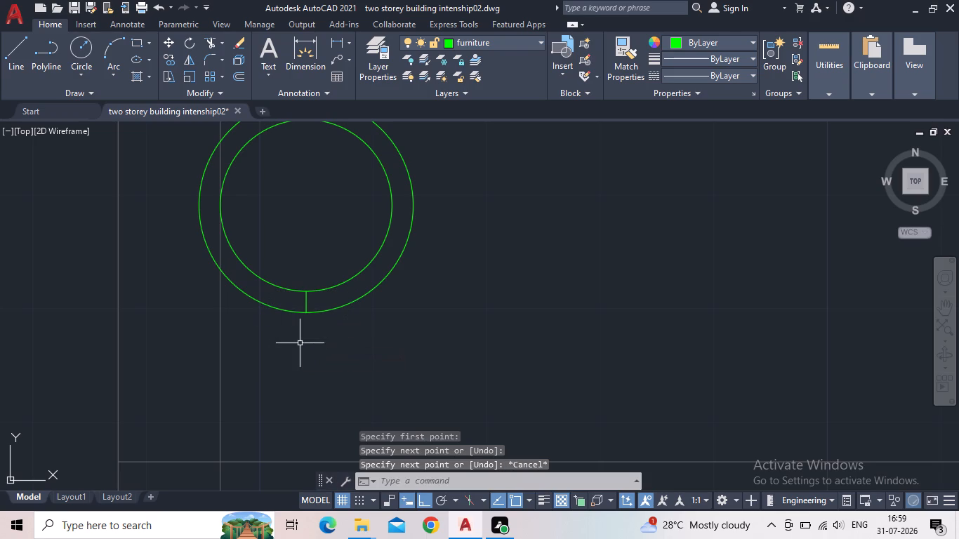
# Trim away the west half of the outer circle between the two short lines, keeping its east half as a chair back.
pyautogui.press('t')
pyautogui.press('r')
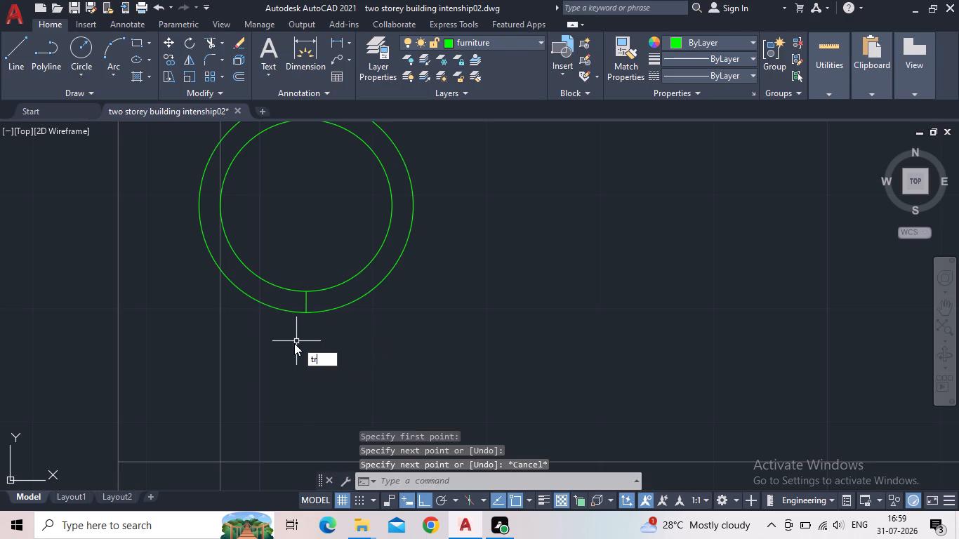
pyautogui.press('space')
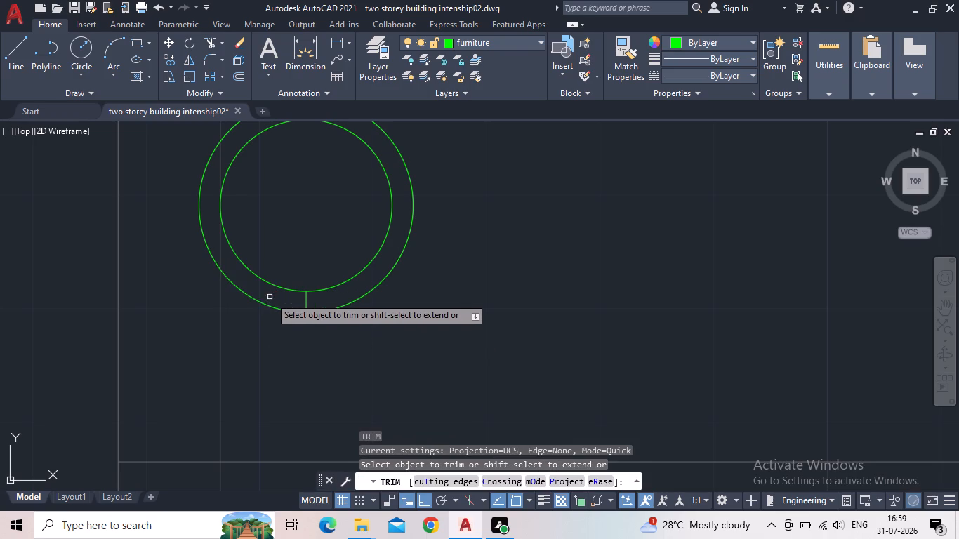
pyautogui.click(266, 305)
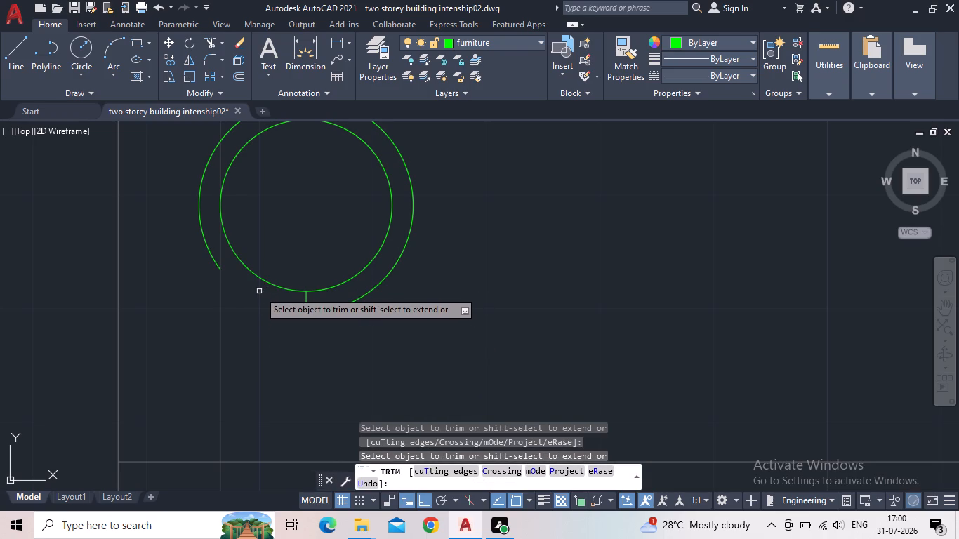
pyautogui.moveTo(260, 306); pyautogui.dragTo(298, 378, button='middle')
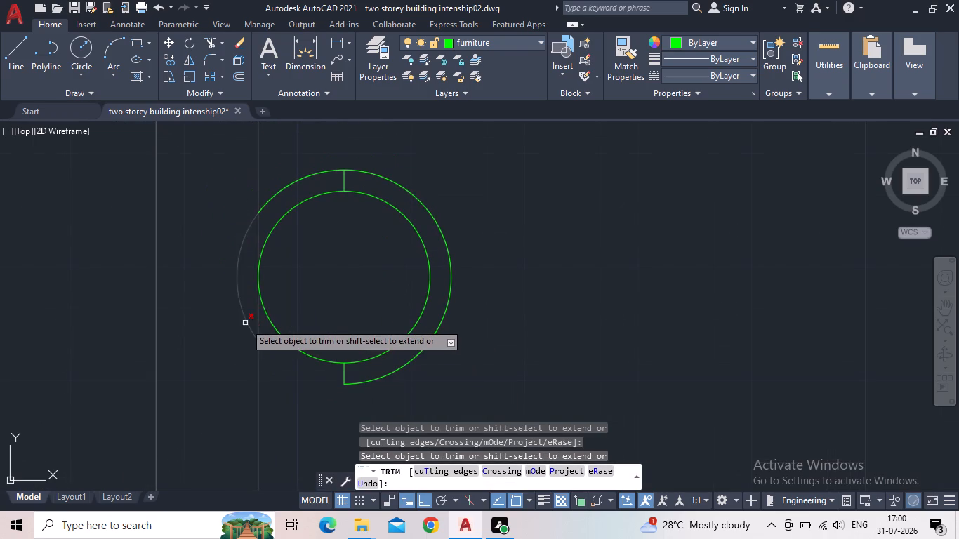
pyautogui.click(245, 323)
pyautogui.click(281, 191)
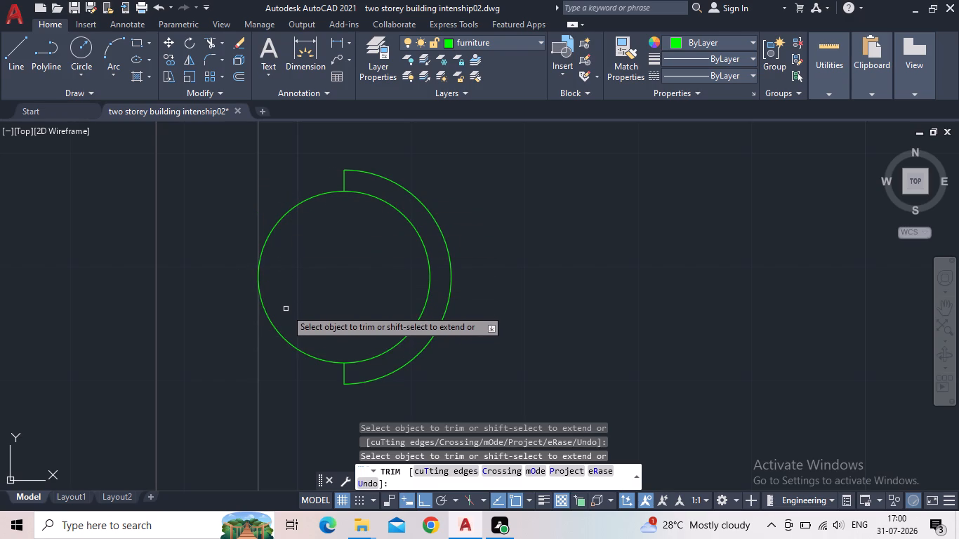
pyautogui.press('Escape')
pyautogui.scroll(-1, 286, 313)
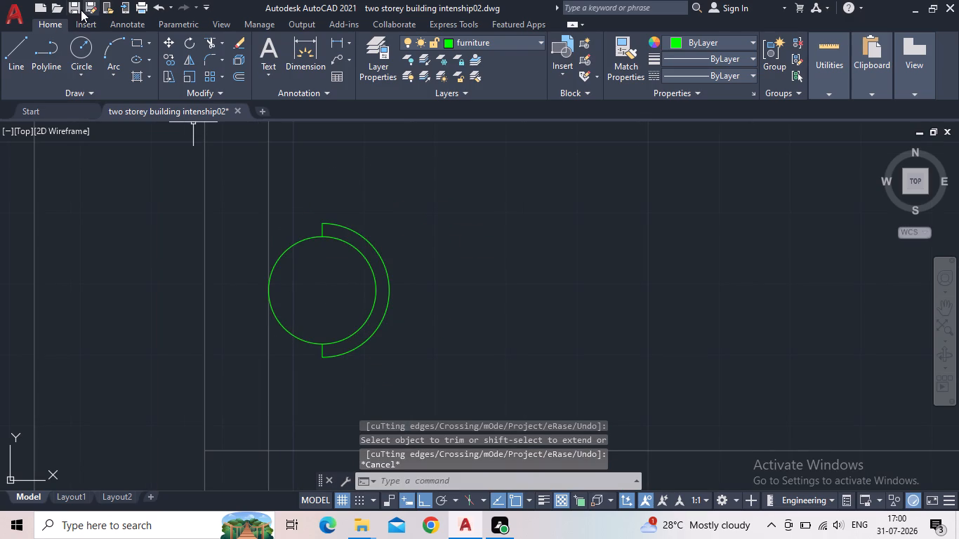
# Save the drawing.
pyautogui.click(77, 8)
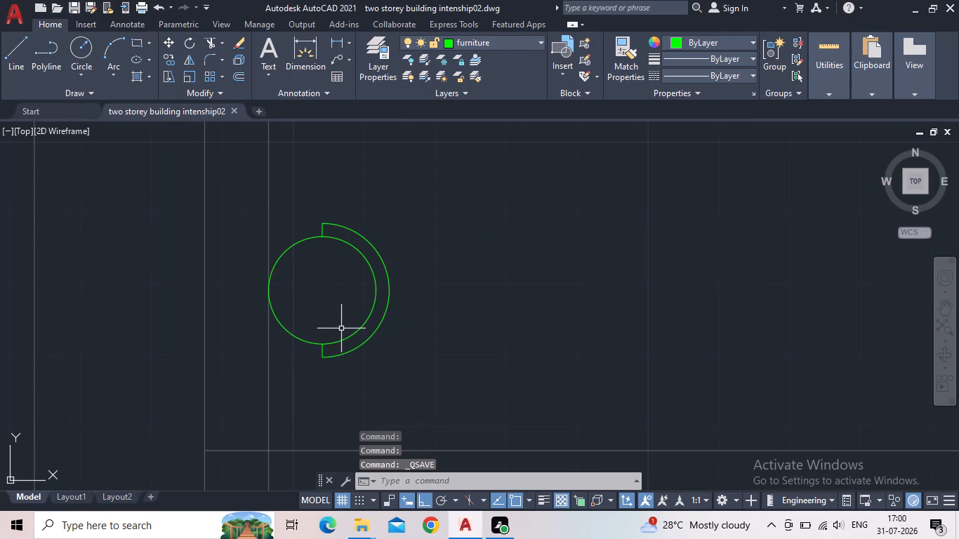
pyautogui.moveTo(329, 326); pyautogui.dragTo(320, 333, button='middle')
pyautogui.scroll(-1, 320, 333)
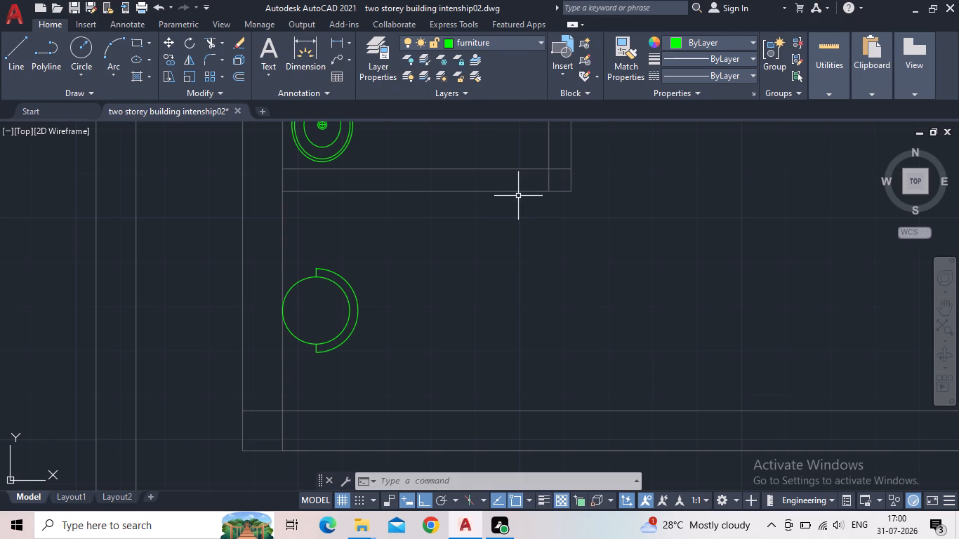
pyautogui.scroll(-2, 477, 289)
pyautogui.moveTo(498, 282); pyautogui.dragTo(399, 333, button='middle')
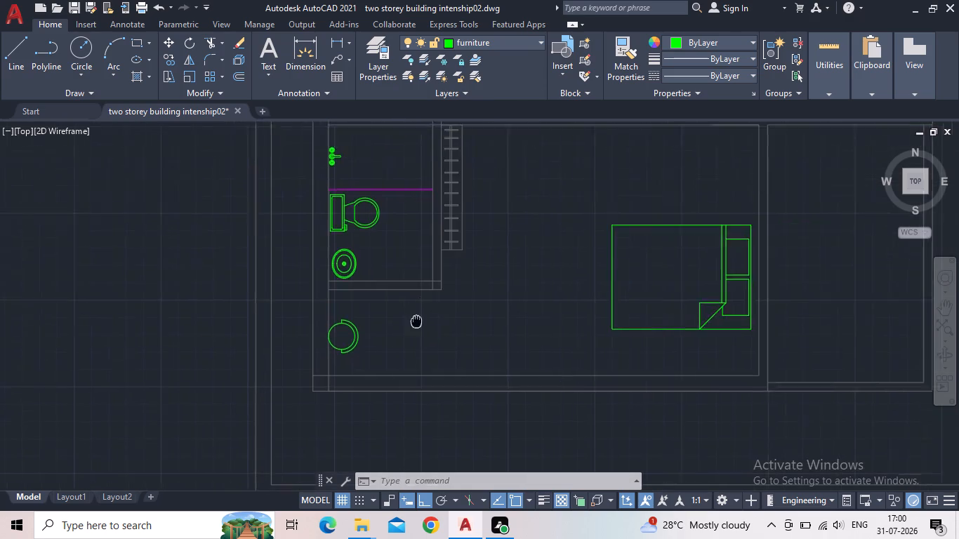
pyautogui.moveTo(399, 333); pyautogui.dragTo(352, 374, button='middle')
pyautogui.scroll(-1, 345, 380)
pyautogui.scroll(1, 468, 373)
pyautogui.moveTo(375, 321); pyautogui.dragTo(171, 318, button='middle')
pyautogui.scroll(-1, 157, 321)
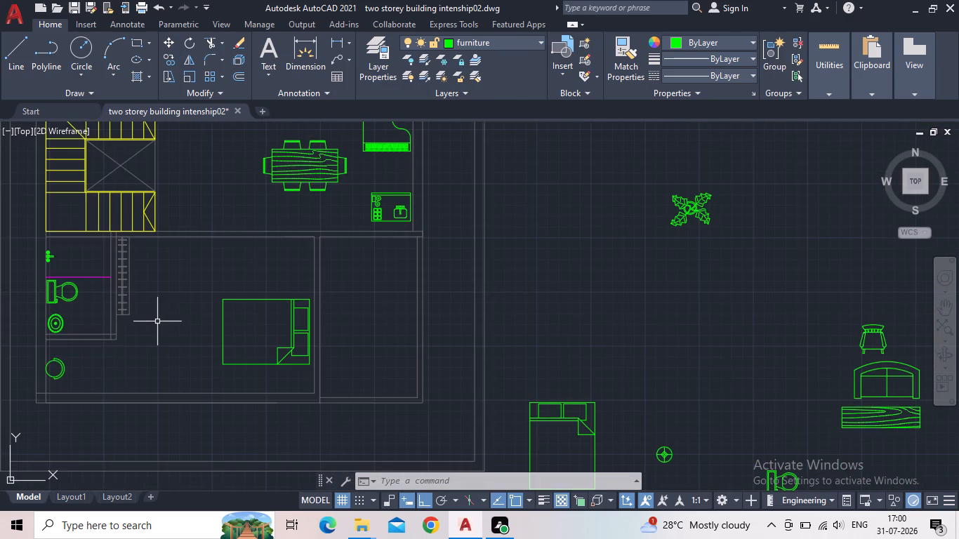
# With ortho off, copy the round lamp symbol to the south and north sides of the southern bedroom bed's headboard.
pyautogui.moveTo(607, 354); pyautogui.dragTo(576, 219, button='middle')
pyautogui.middleClick(569, 205)
pyautogui.moveTo(647, 365); pyautogui.dragTo(643, 338)
pyautogui.click(621, 283)
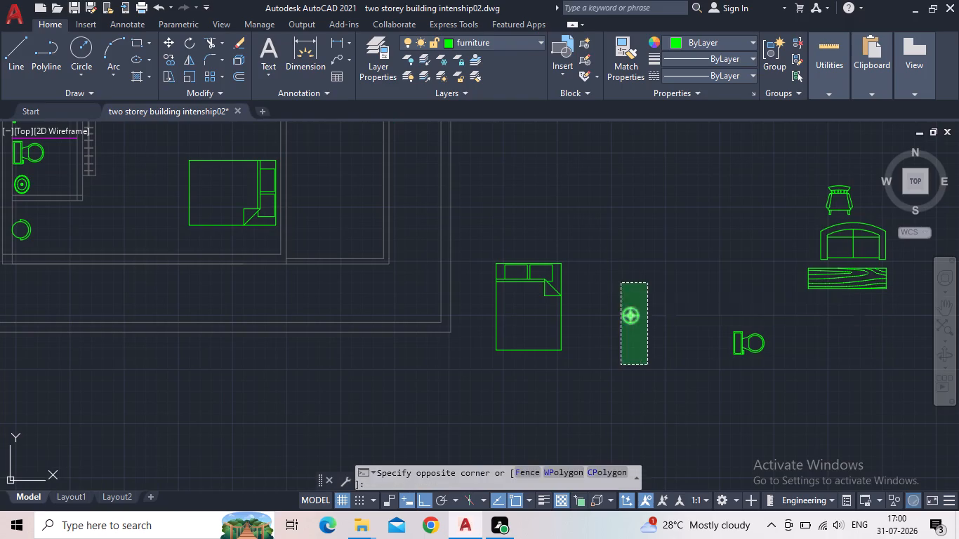
pyautogui.scroll(1, 626, 321)
pyautogui.press('c')
pyautogui.press('o')
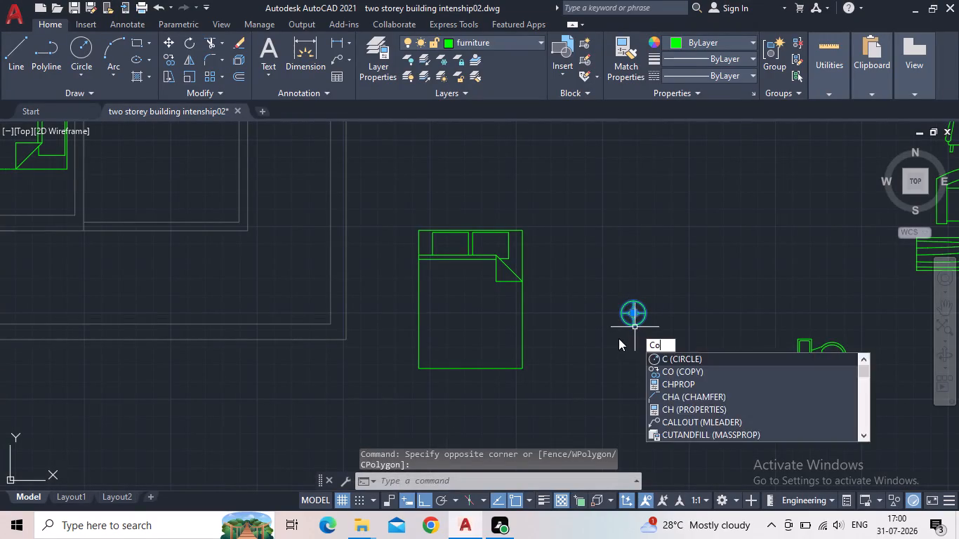
pyautogui.press('Return')
pyautogui.click(632, 314)
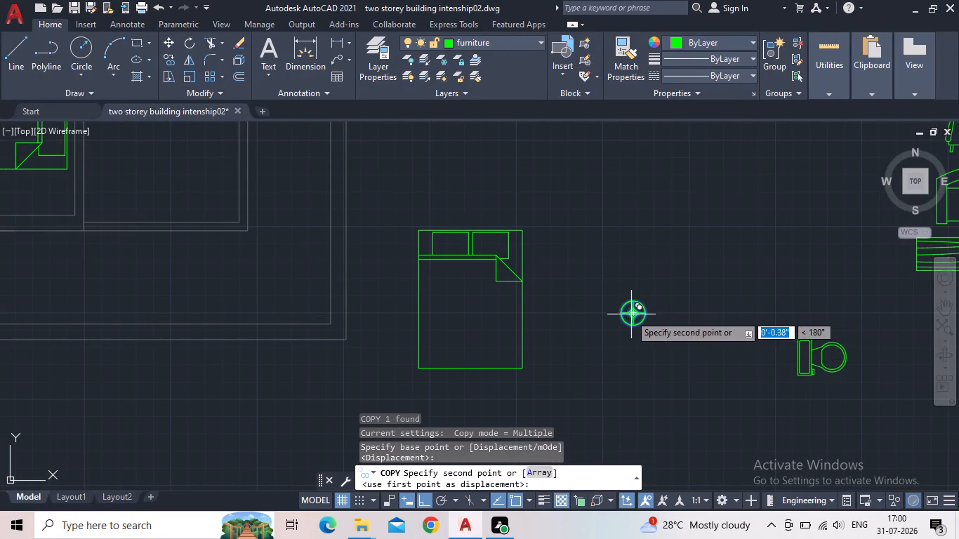
pyautogui.moveTo(200, 238); pyautogui.dragTo(338, 262, button='middle')
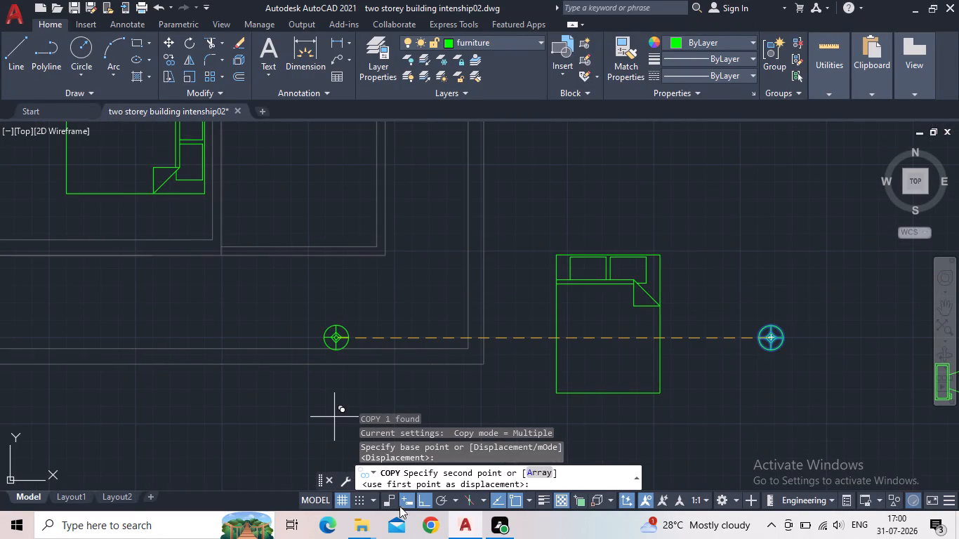
pyautogui.click(424, 501)
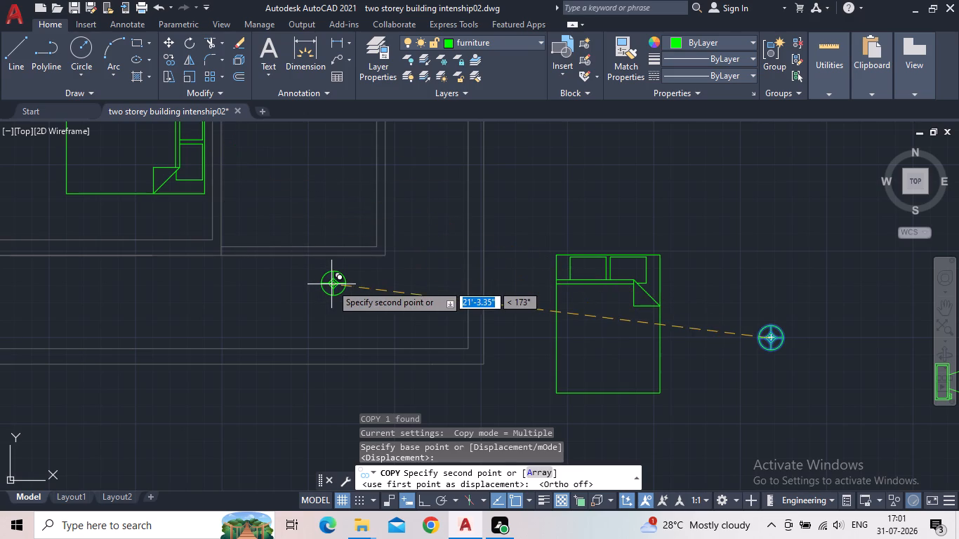
pyautogui.moveTo(279, 217); pyautogui.dragTo(398, 218, button='middle')
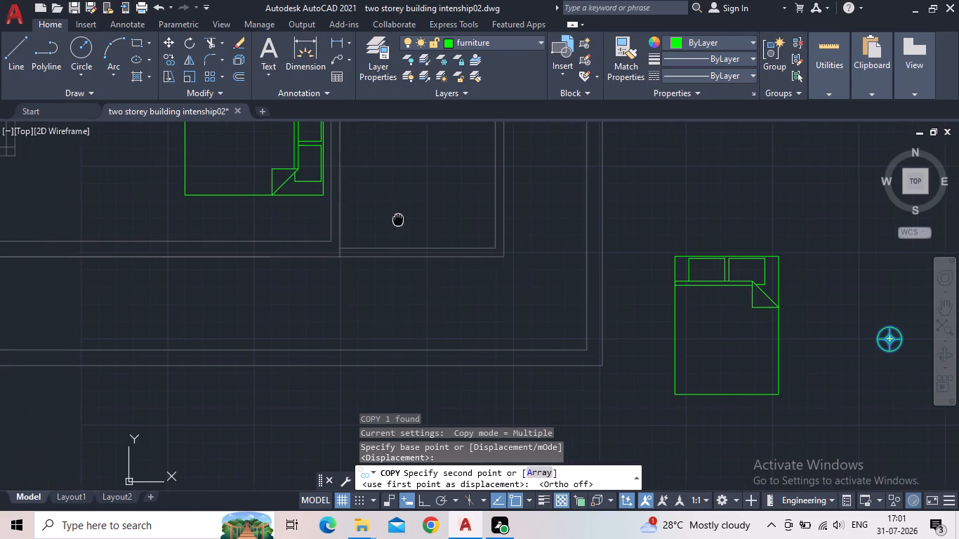
pyautogui.scroll(-1, 381, 264)
pyautogui.moveTo(360, 244); pyautogui.dragTo(451, 300, button='middle')
pyautogui.scroll(2, 416, 288)
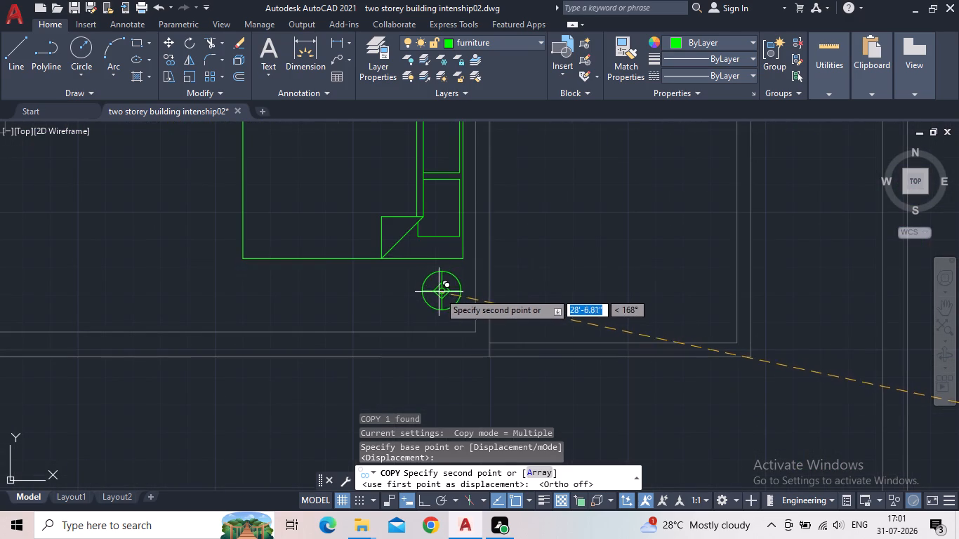
pyautogui.click(438, 293)
pyautogui.moveTo(429, 204); pyautogui.dragTo(427, 313, button='middle')
pyautogui.scroll(-1, 427, 313)
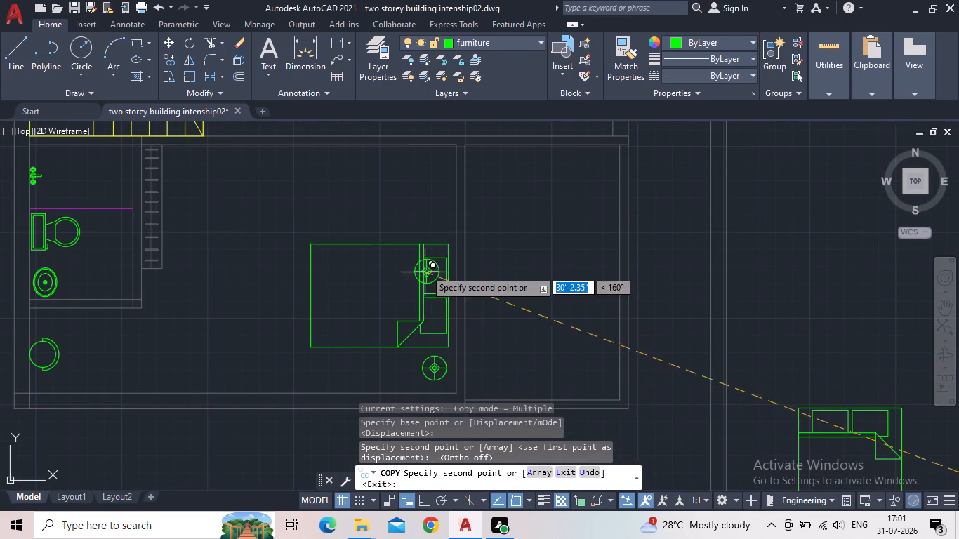
pyautogui.click(433, 220)
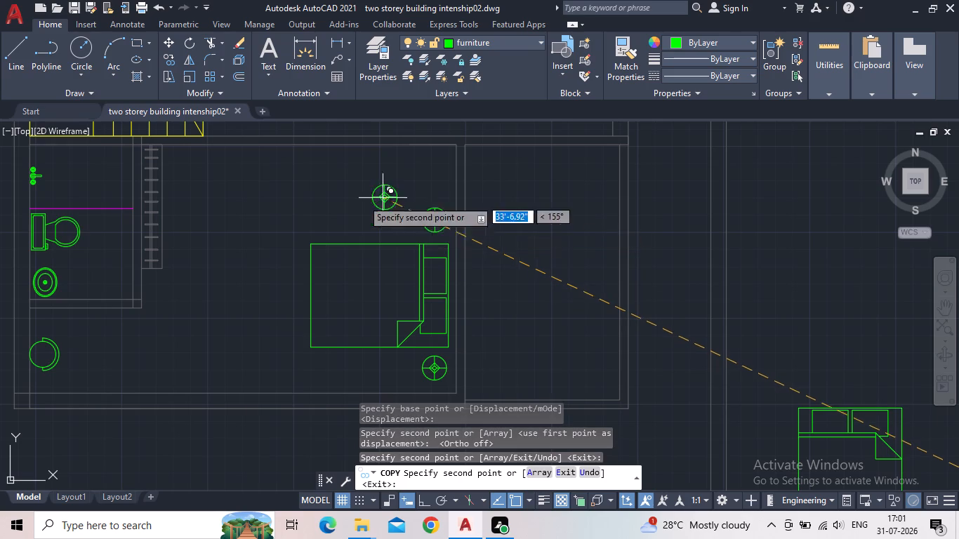
# Place two more copies of the lamp on the east and west sides of the northern bedroom bed's headboard.
pyautogui.moveTo(356, 204); pyautogui.dragTo(391, 246, button='middle')
pyautogui.scroll(-2, 393, 248)
pyautogui.moveTo(385, 242); pyautogui.dragTo(417, 378, button='middle')
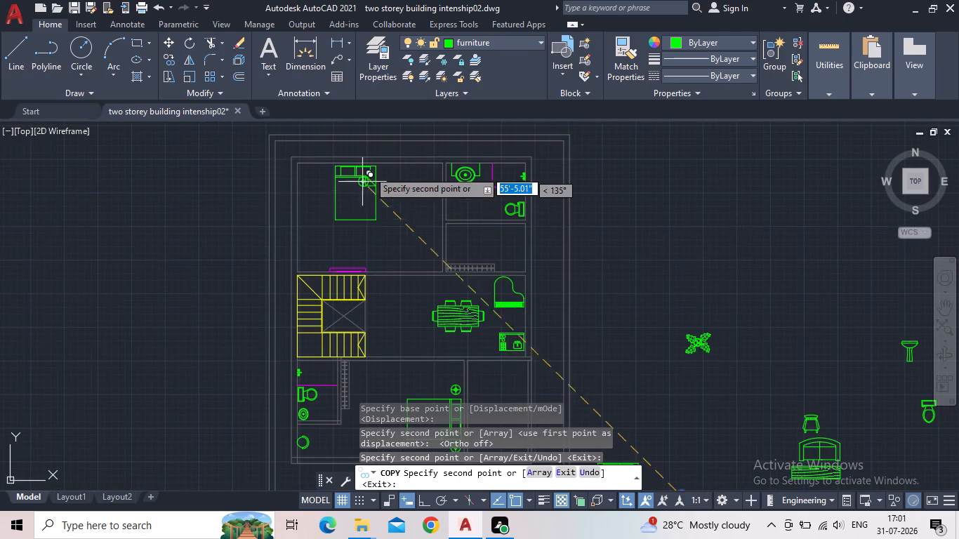
pyautogui.scroll(1, 376, 170)
pyautogui.click(388, 178)
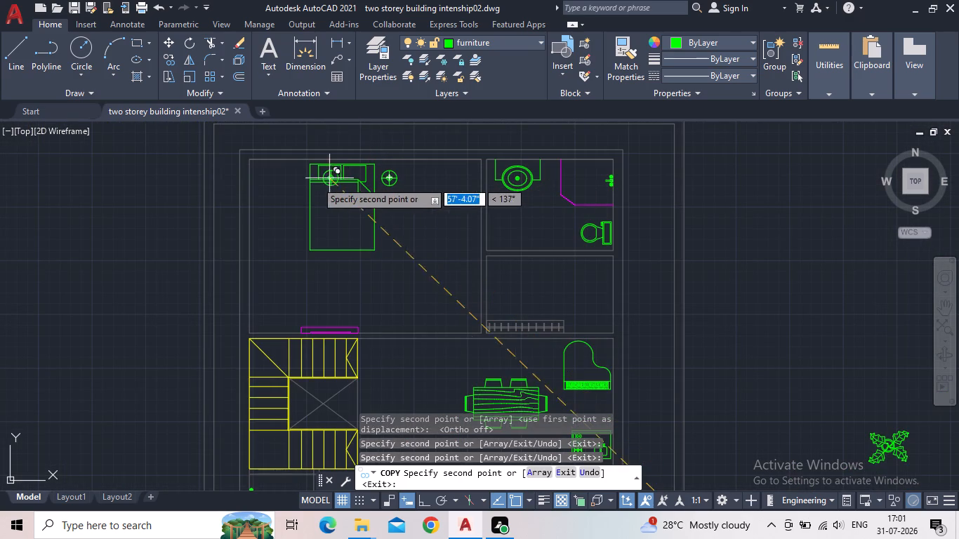
pyautogui.click(292, 178)
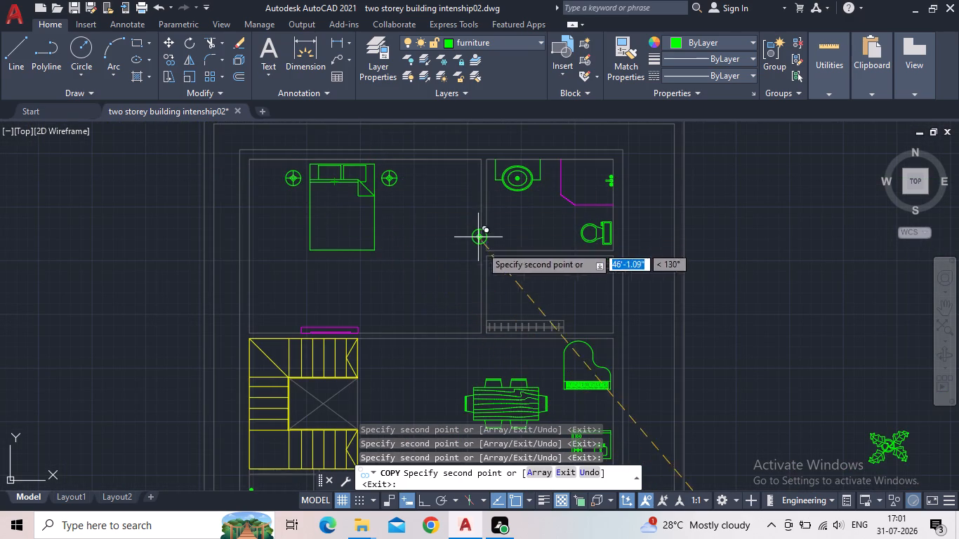
pyautogui.press('Escape')
# Move the potted plant symbol into the southwest corner of the northern bedroom, just west of the magenta unit.
pyautogui.scroll(-2, 513, 313)
pyautogui.moveTo(524, 312); pyautogui.dragTo(396, 227, button='middle')
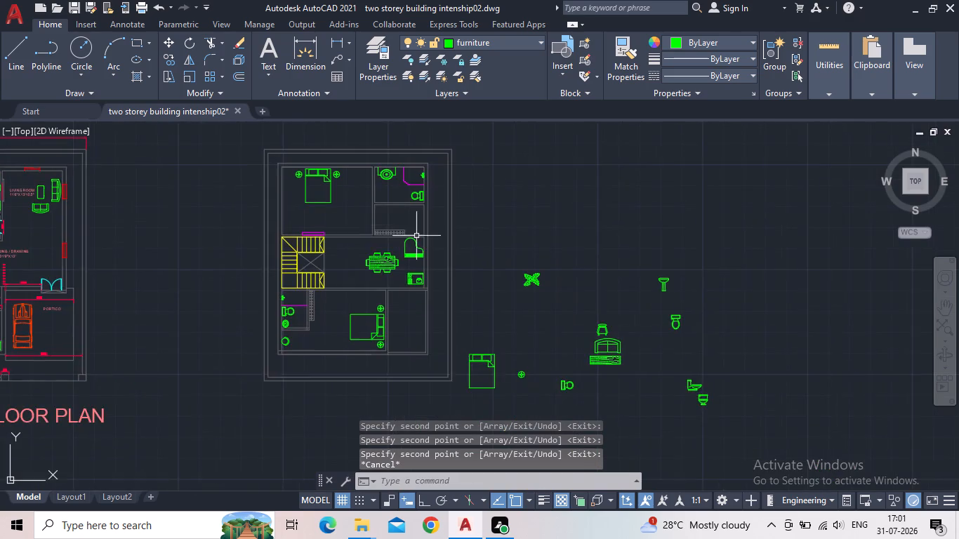
pyautogui.scroll(3, 532, 286)
pyautogui.moveTo(565, 284); pyautogui.dragTo(558, 284)
pyautogui.click(519, 248)
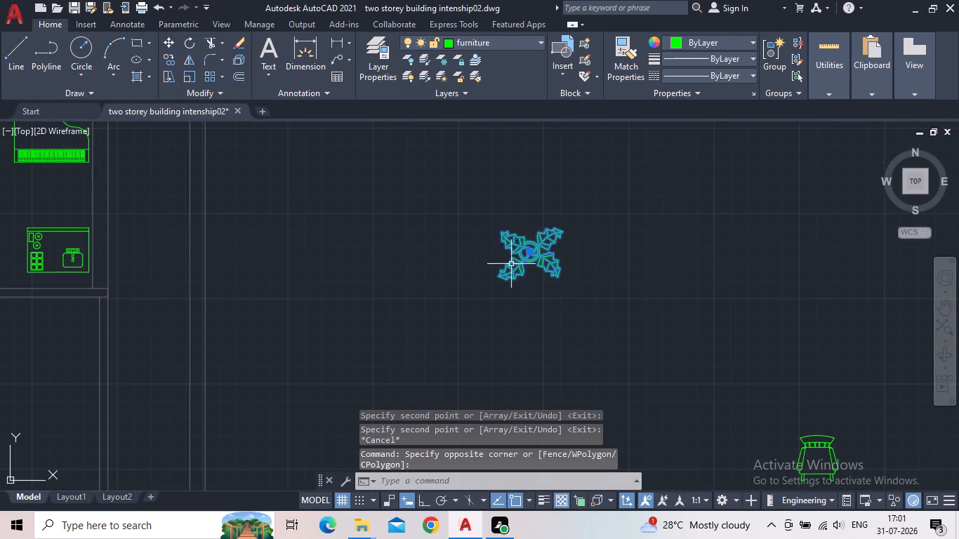
pyautogui.scroll(2, 522, 260)
pyautogui.moveTo(544, 237); pyautogui.dragTo(537, 235)
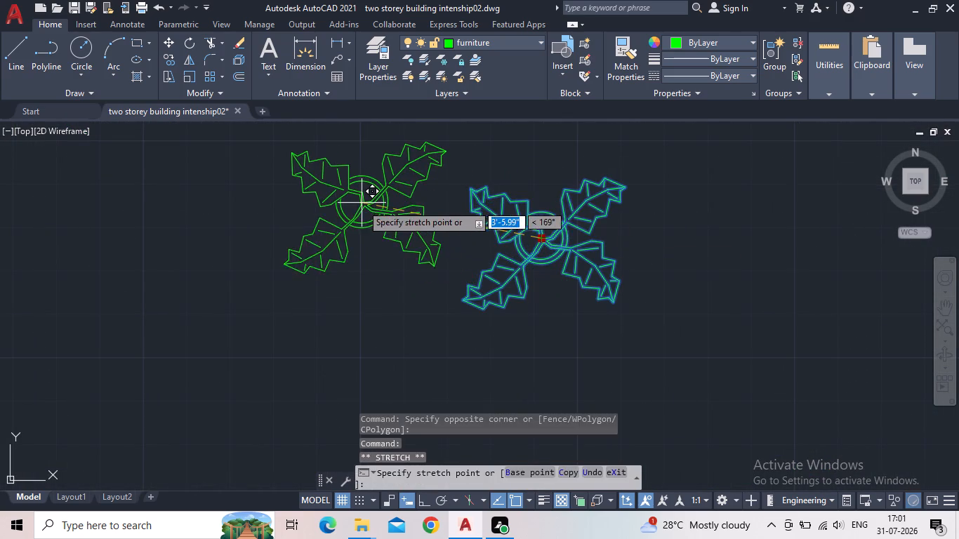
pyautogui.moveTo(371, 225); pyautogui.dragTo(581, 298, button='middle')
pyautogui.scroll(-5, 583, 298)
pyautogui.moveTo(240, 216); pyautogui.dragTo(275, 227, button='middle')
pyautogui.scroll(2, 252, 220)
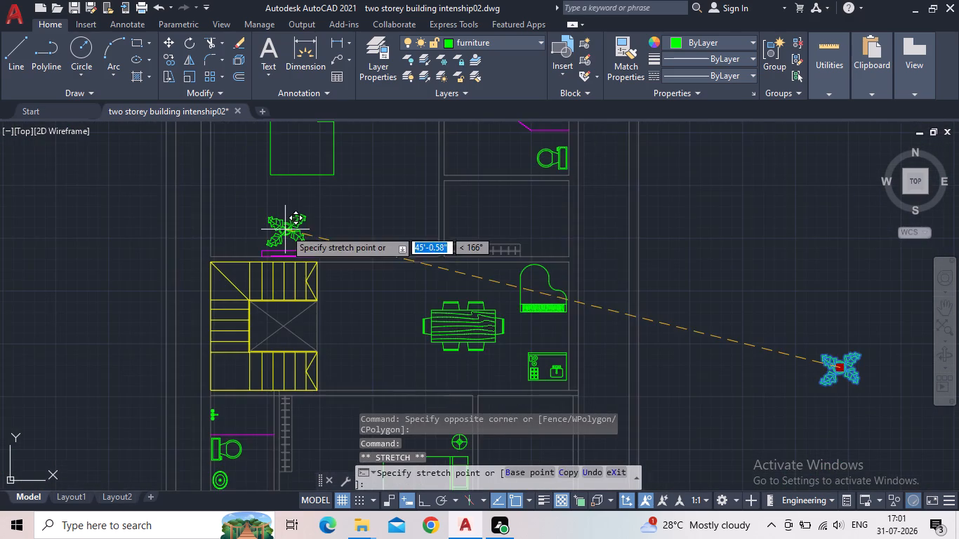
pyautogui.scroll(2, 255, 227)
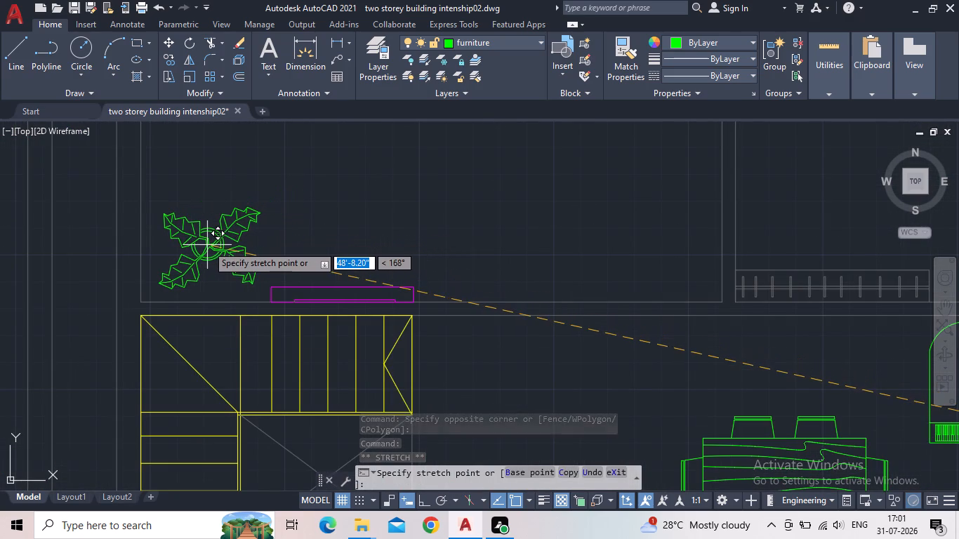
pyautogui.click(203, 248)
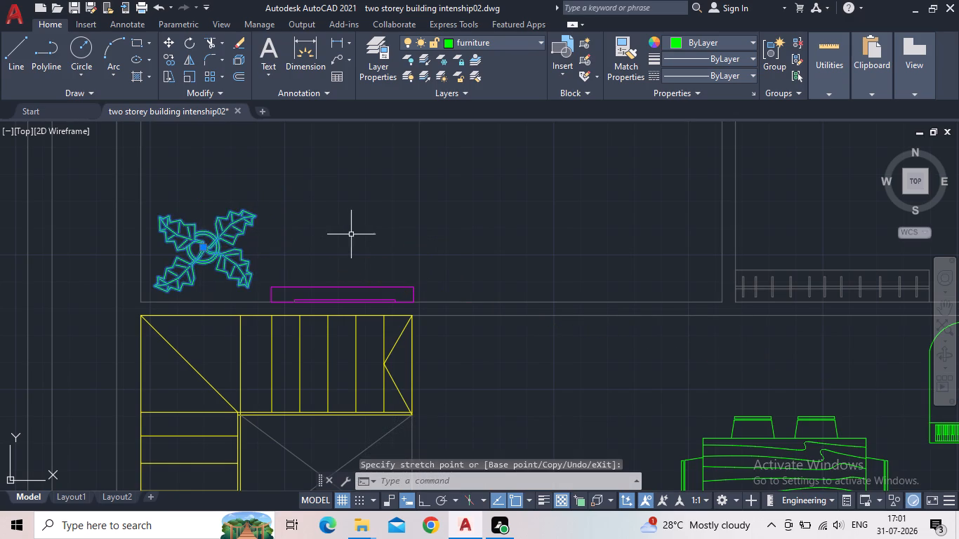
pyautogui.scroll(-2, 343, 234)
pyautogui.press('Escape')
# Draw a circle of about 1'-2" radius as a round table in the middle of the southeast room.
pyautogui.scroll(-2, 336, 251)
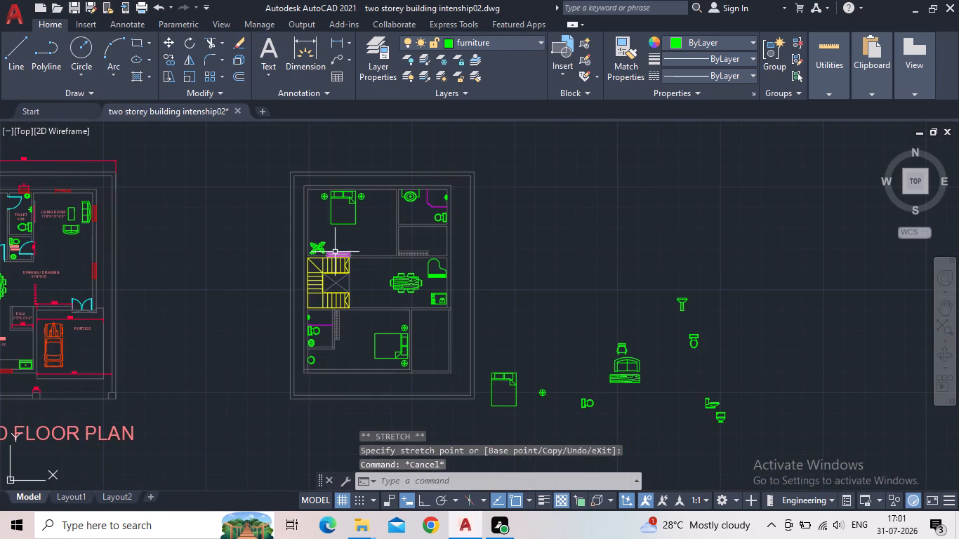
pyautogui.moveTo(335, 251); pyautogui.dragTo(332, 242, button='middle')
pyautogui.scroll(1, 335, 251)
pyautogui.moveTo(330, 240); pyautogui.dragTo(340, 215, button='middle')
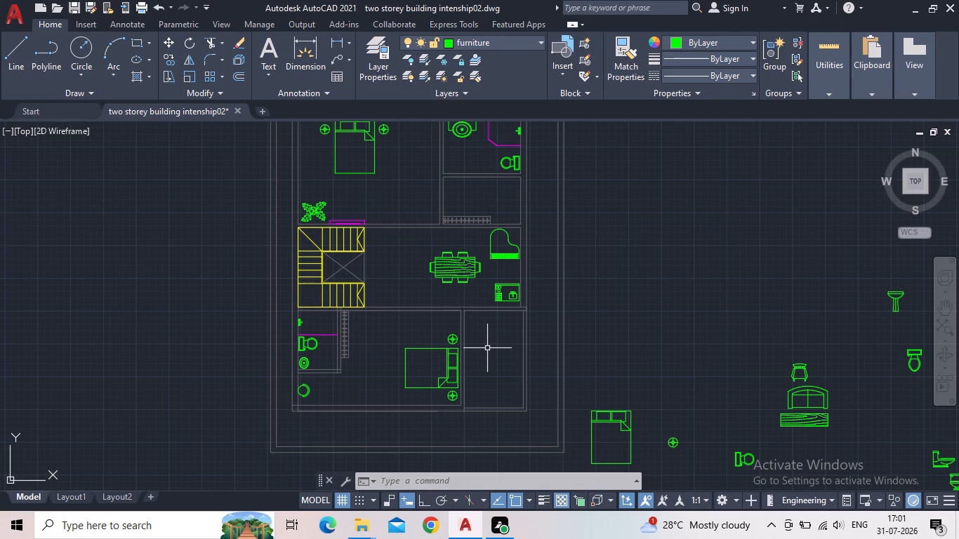
pyautogui.moveTo(506, 364); pyautogui.dragTo(442, 310, button='middle')
pyautogui.scroll(2, 437, 319)
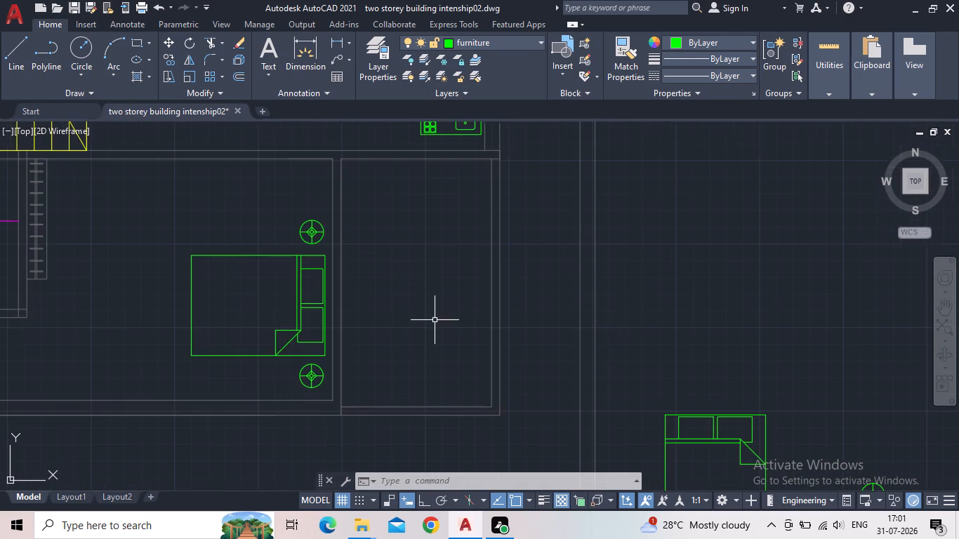
pyautogui.scroll(-1, 454, 290)
pyautogui.click(76, 46)
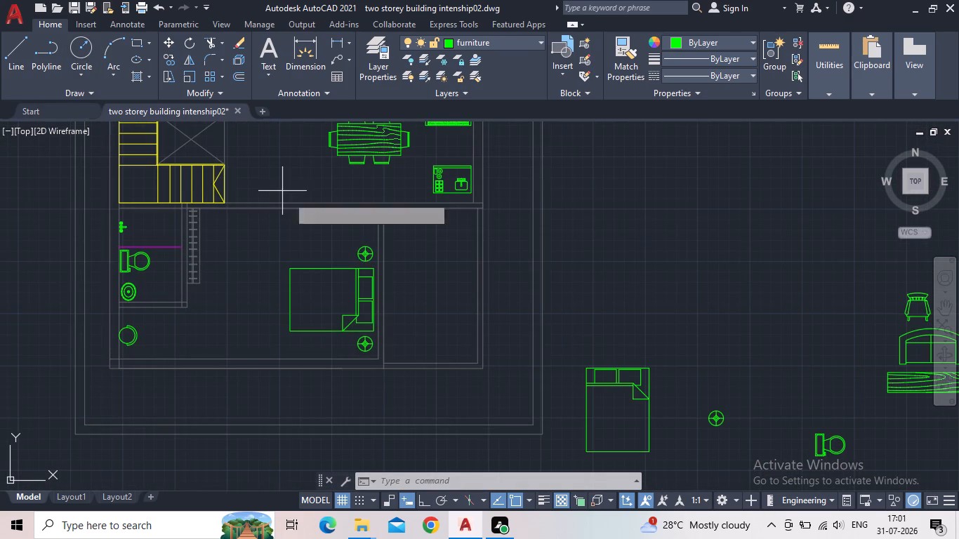
pyautogui.click(429, 287)
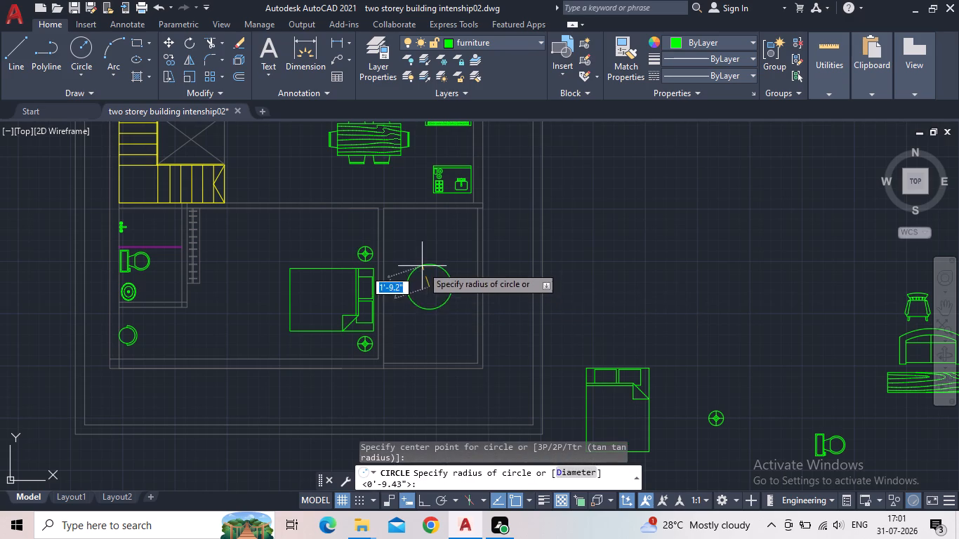
pyautogui.moveTo(425, 279); pyautogui.dragTo(425, 253, button='middle')
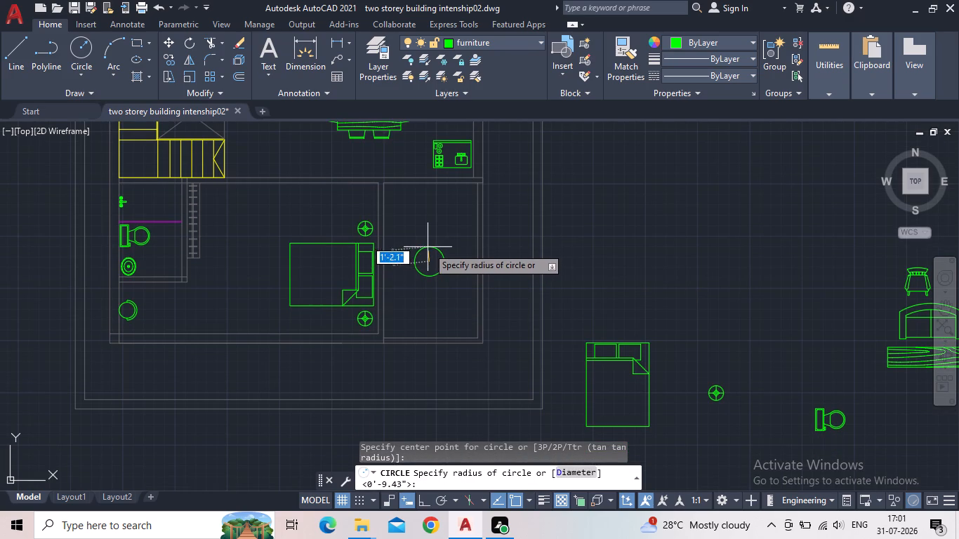
pyautogui.click(428, 247)
# Move the round table circle north by about its own radius within the southeast room.
pyautogui.moveTo(446, 317); pyautogui.dragTo(444, 307)
pyautogui.click(432, 273)
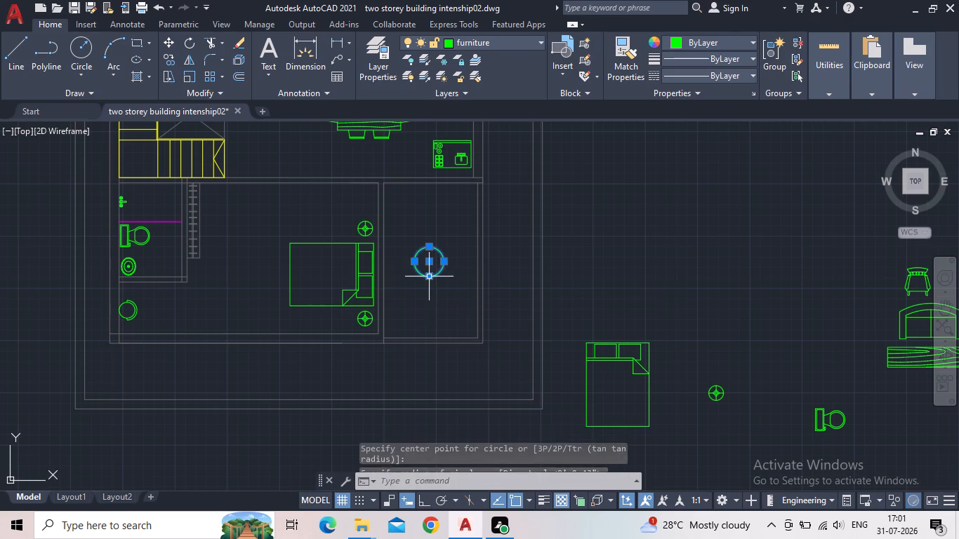
pyautogui.click(428, 261)
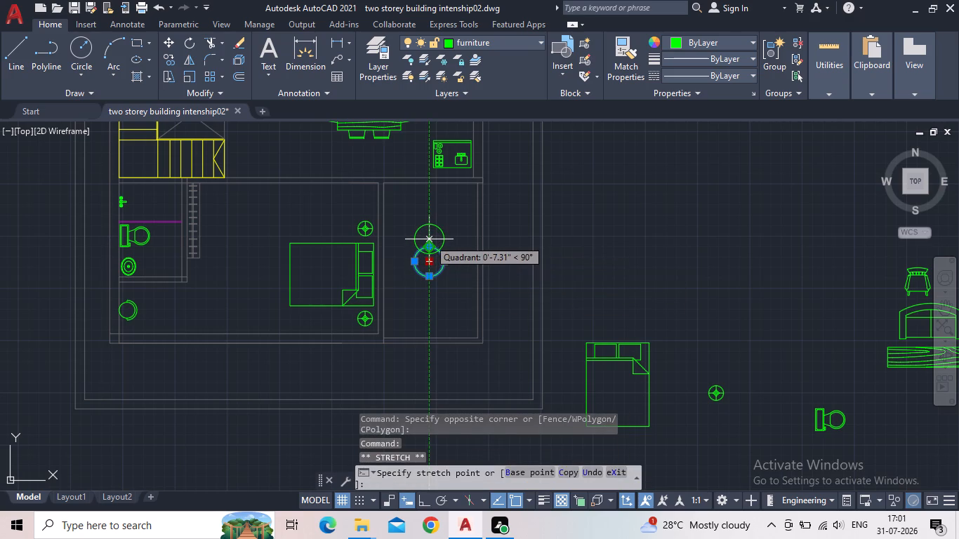
pyautogui.click(429, 241)
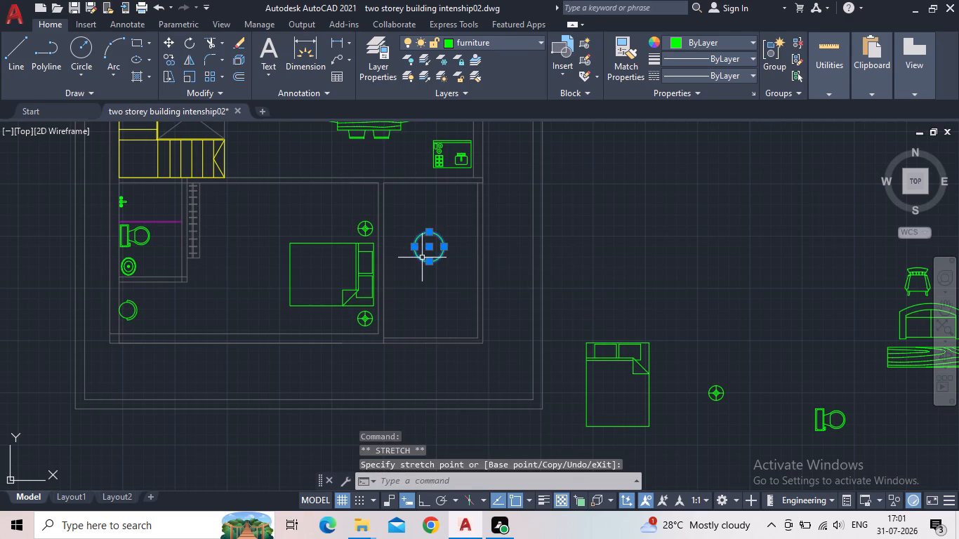
pyautogui.press('Escape')
# Move the armchair symbol from the spare furniture into the southeast room, just north of the round table.
pyautogui.scroll(1, 444, 277)
pyautogui.scroll(-1, 536, 328)
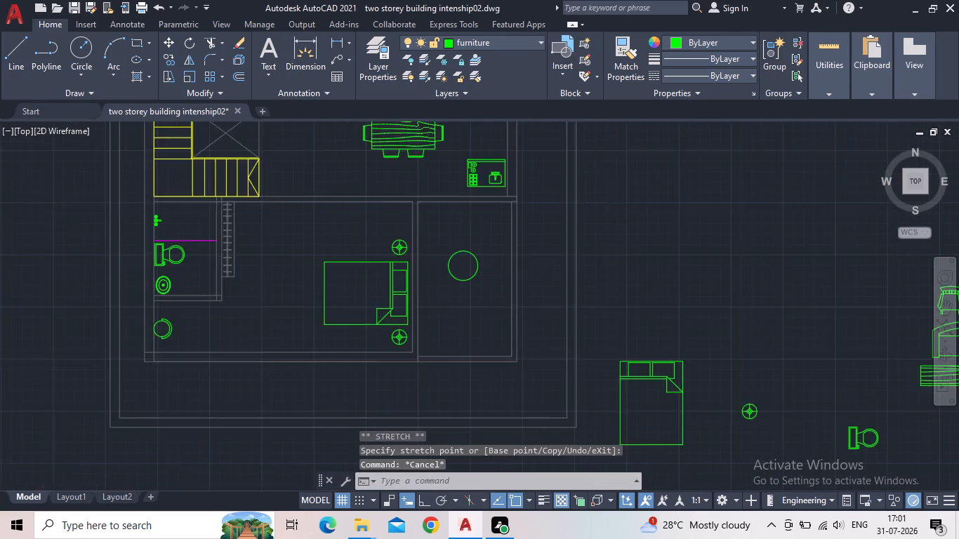
pyautogui.scroll(-1, 456, 298)
pyautogui.moveTo(446, 300); pyautogui.dragTo(408, 292, button='middle')
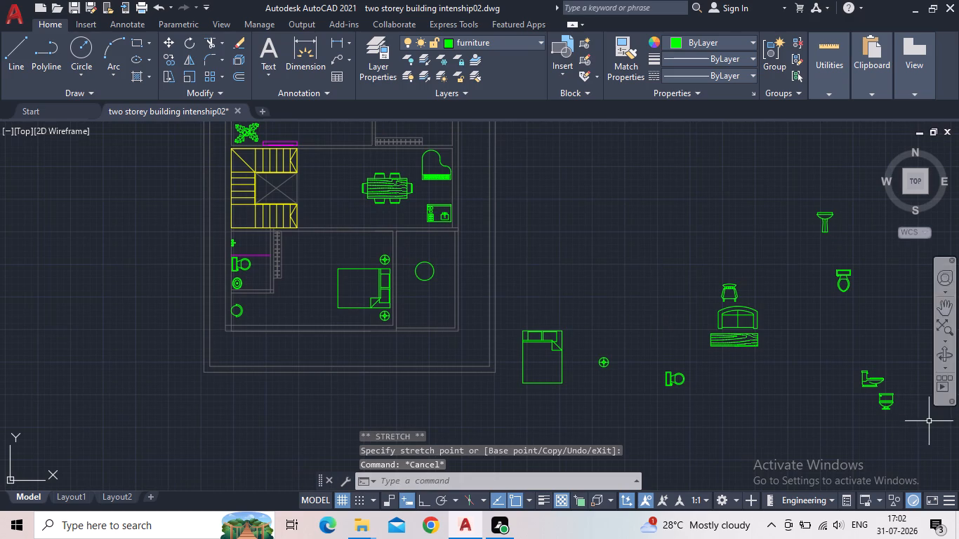
pyautogui.scroll(4, 748, 307)
pyautogui.moveTo(720, 293); pyautogui.dragTo(694, 284)
pyautogui.click(562, 218)
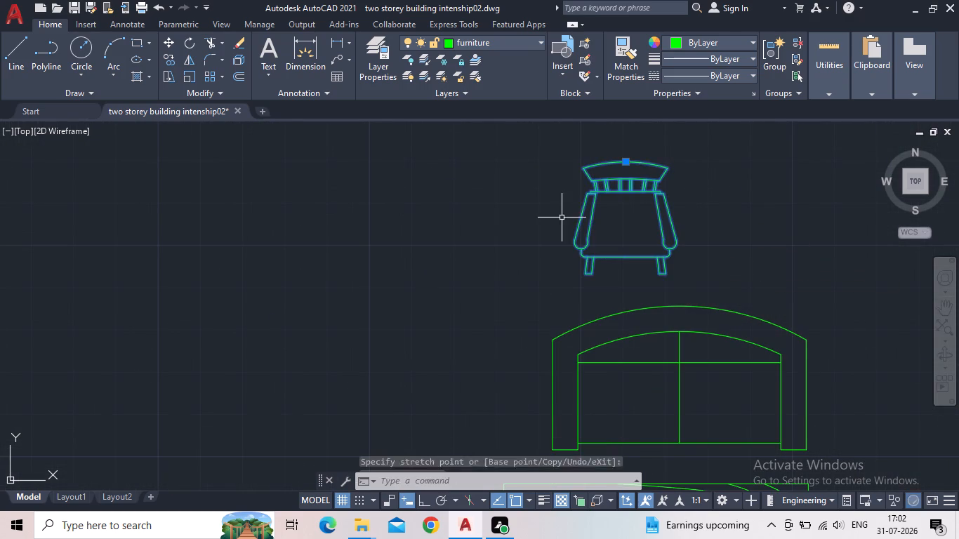
pyautogui.moveTo(627, 160); pyautogui.dragTo(616, 160)
pyautogui.moveTo(342, 204); pyautogui.dragTo(555, 260, button='middle')
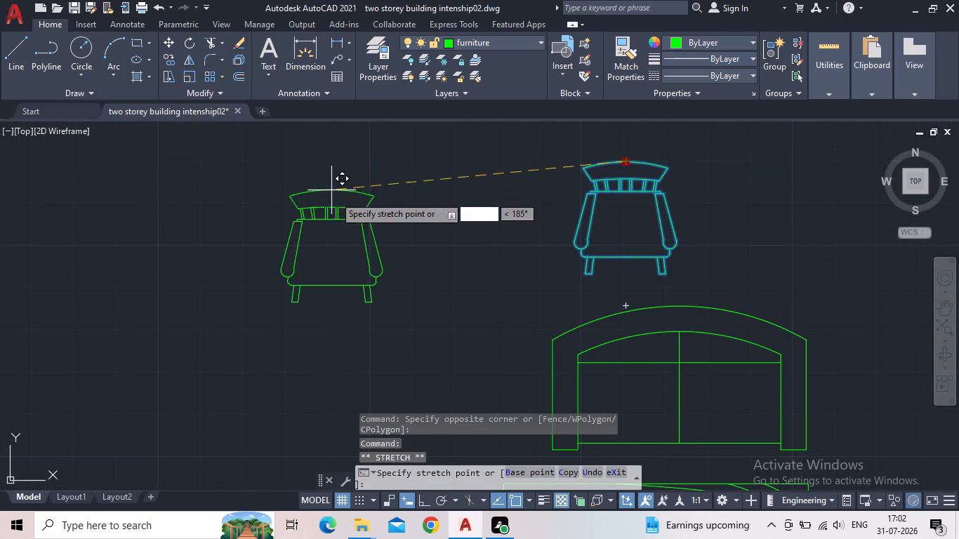
pyautogui.moveTo(555, 260); pyautogui.dragTo(633, 268, button='middle')
pyautogui.scroll(-2, 635, 268)
pyautogui.scroll(-2, 340, 236)
pyautogui.scroll(2, 185, 197)
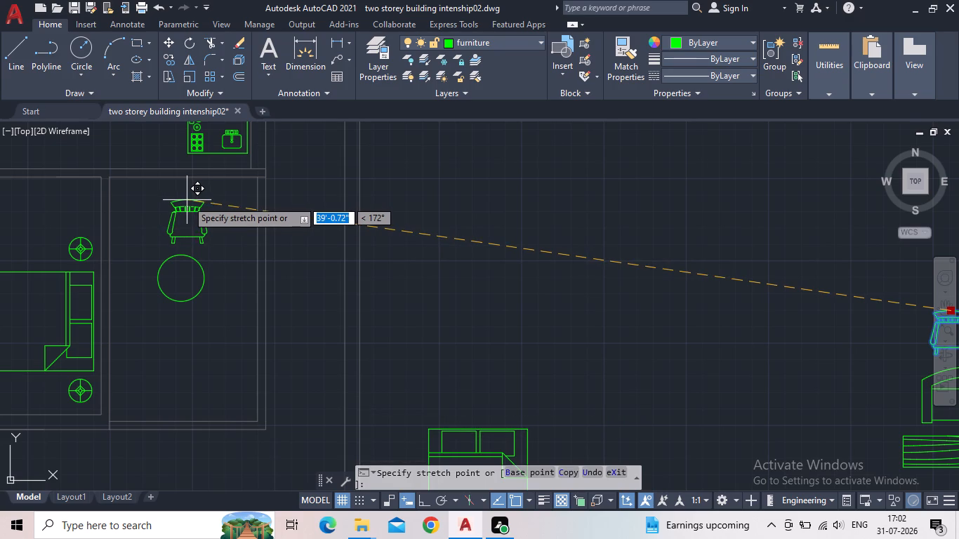
pyautogui.click(187, 200)
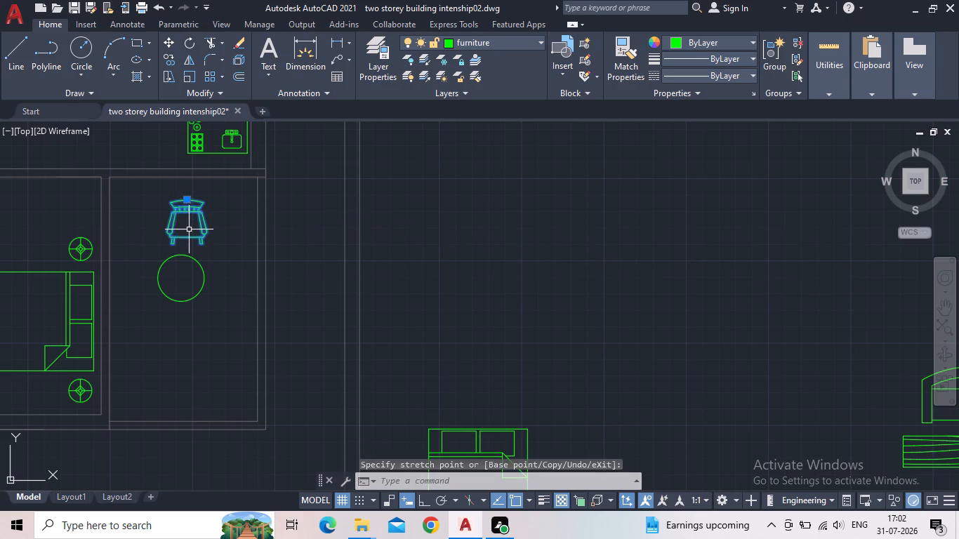
pyautogui.press('Escape')
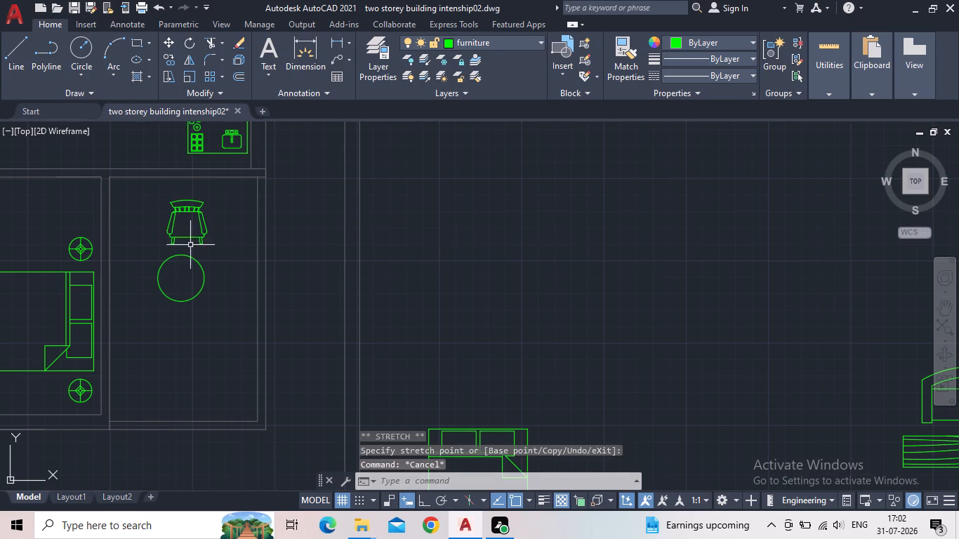
# Copy the armchair about 6' south, to the opposite side of the round table in the southeast room.
pyautogui.press('c')
pyautogui.press('o')
pyautogui.press('Return')
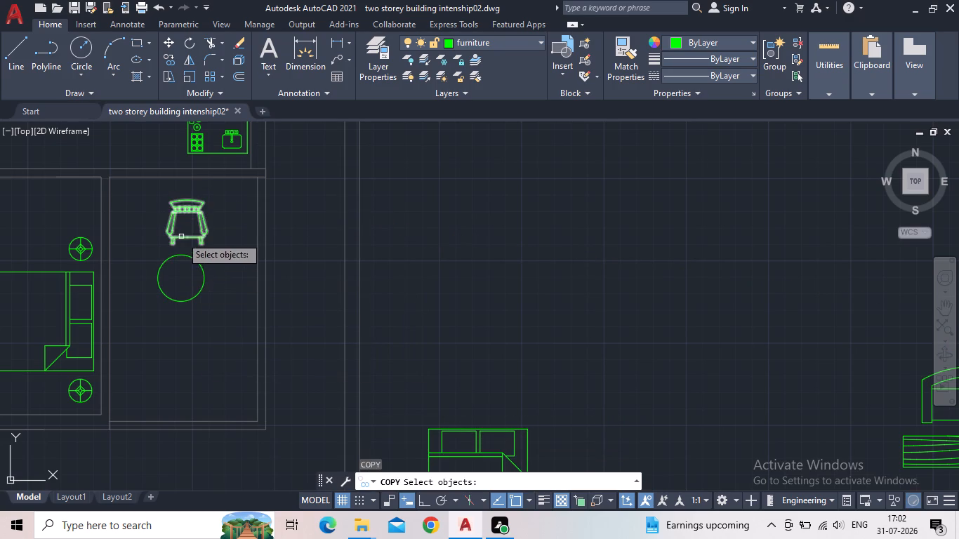
pyautogui.click(181, 237)
pyautogui.press('space')
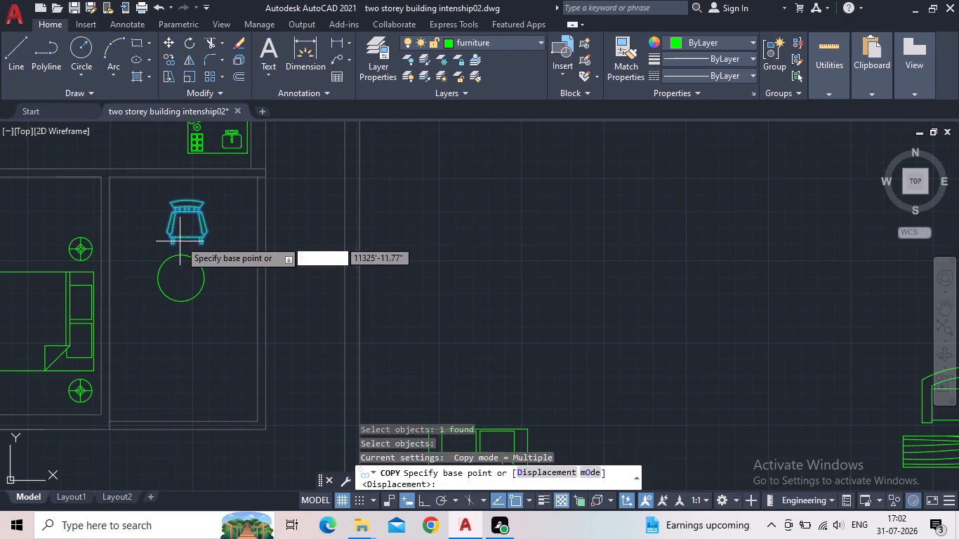
pyautogui.click(185, 234)
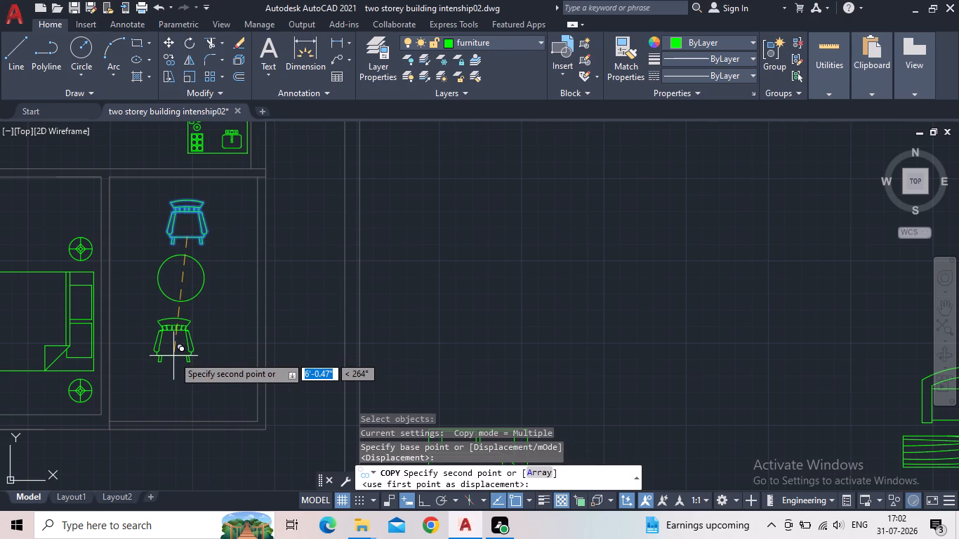
pyautogui.click(173, 356)
pyautogui.press('Escape')
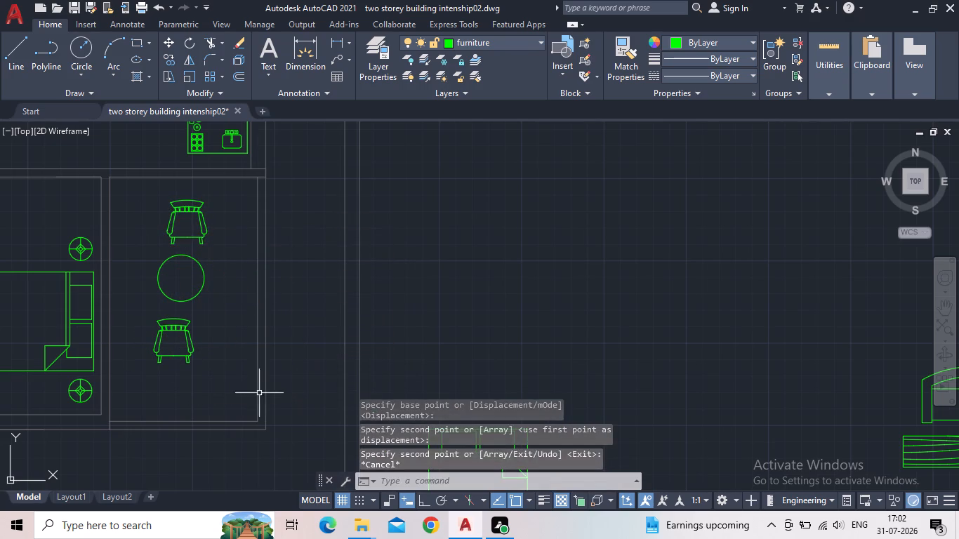
# Rotate the southern armchair 180° about the middle of its front edge so it faces the round table.
pyautogui.moveTo(222, 379); pyautogui.dragTo(211, 370)
pyautogui.click(157, 340)
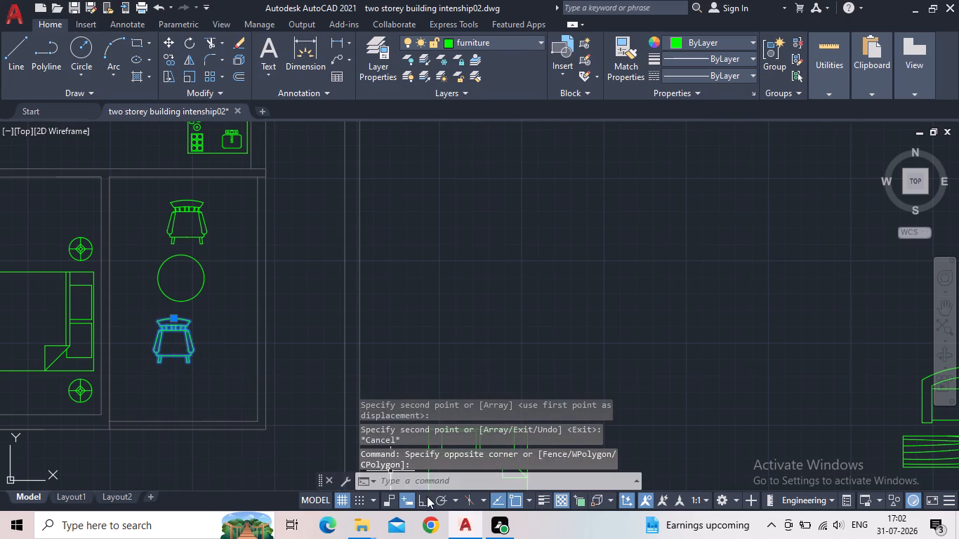
pyautogui.click(423, 500)
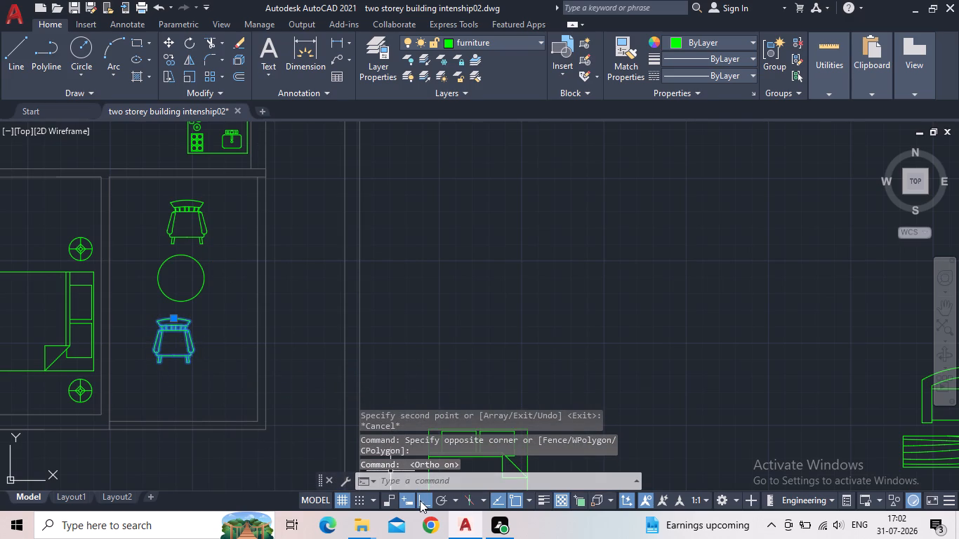
pyautogui.write('ro')
pyautogui.press('Return')
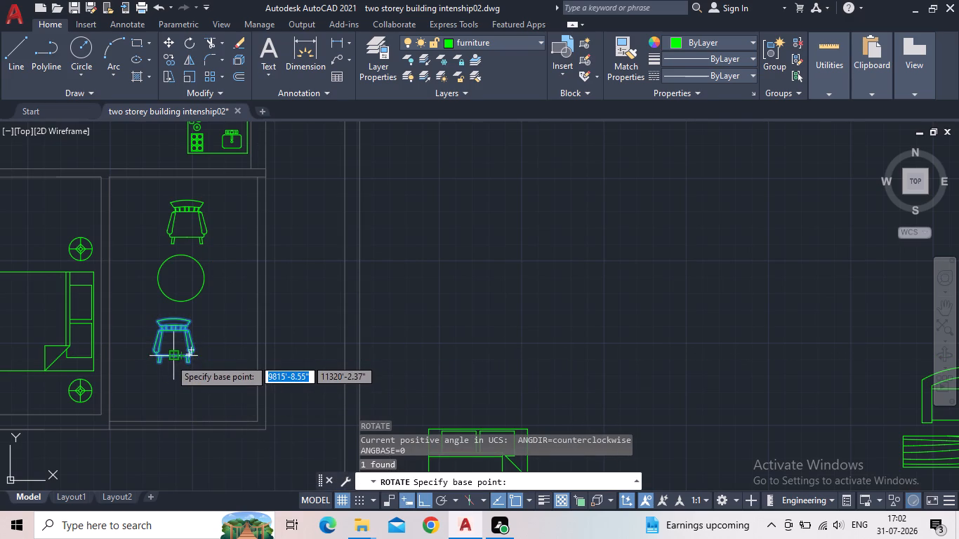
pyautogui.moveTo(170, 359); pyautogui.dragTo(176, 359)
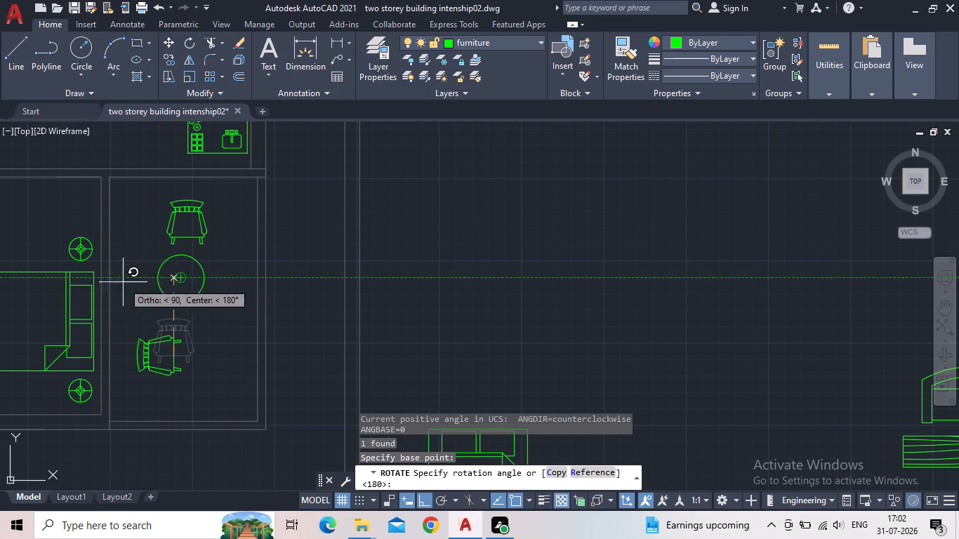
pyautogui.click(117, 367)
pyautogui.press('Escape')
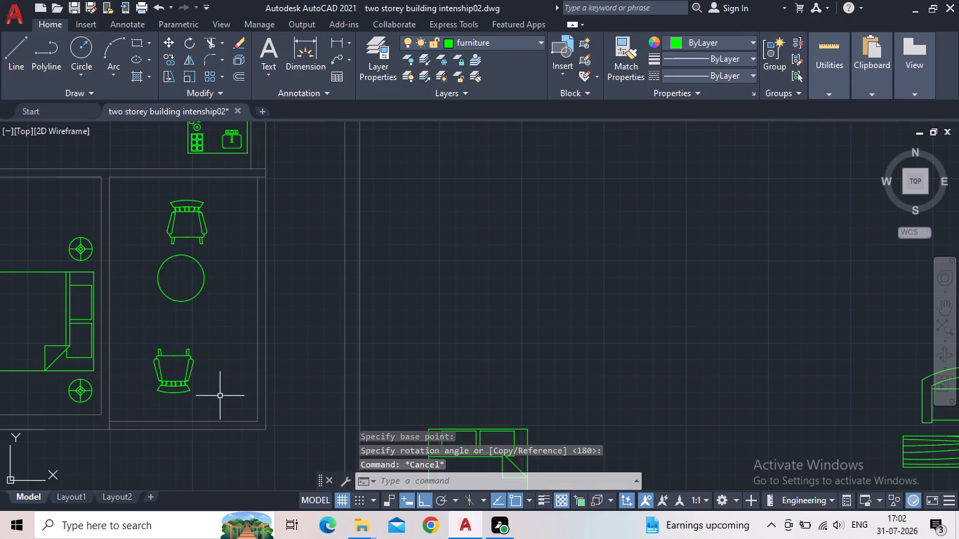
# Move the southern armchair north and slightly east so it sits centred just south of the round table.
pyautogui.click(217, 398)
pyautogui.click(145, 368)
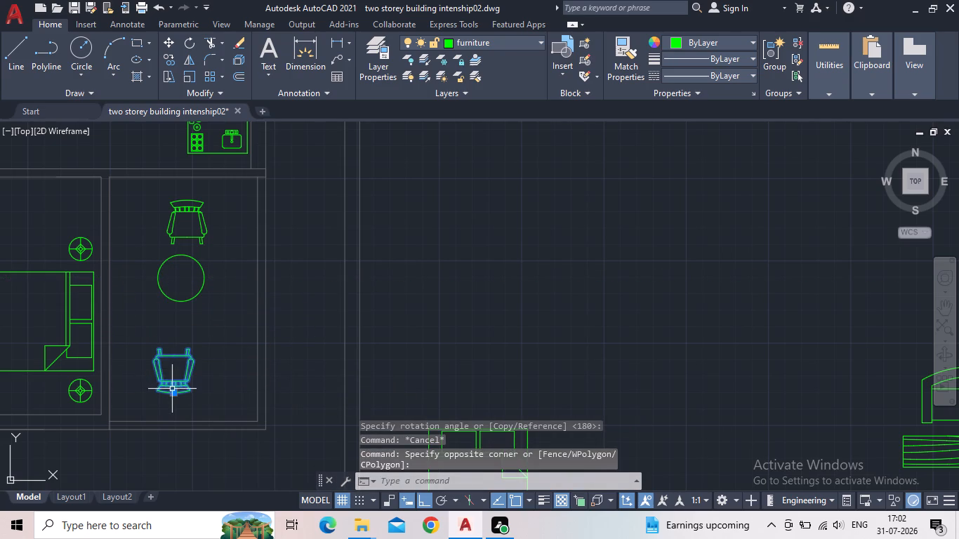
pyautogui.scroll(1, 171, 391)
pyautogui.click(174, 397)
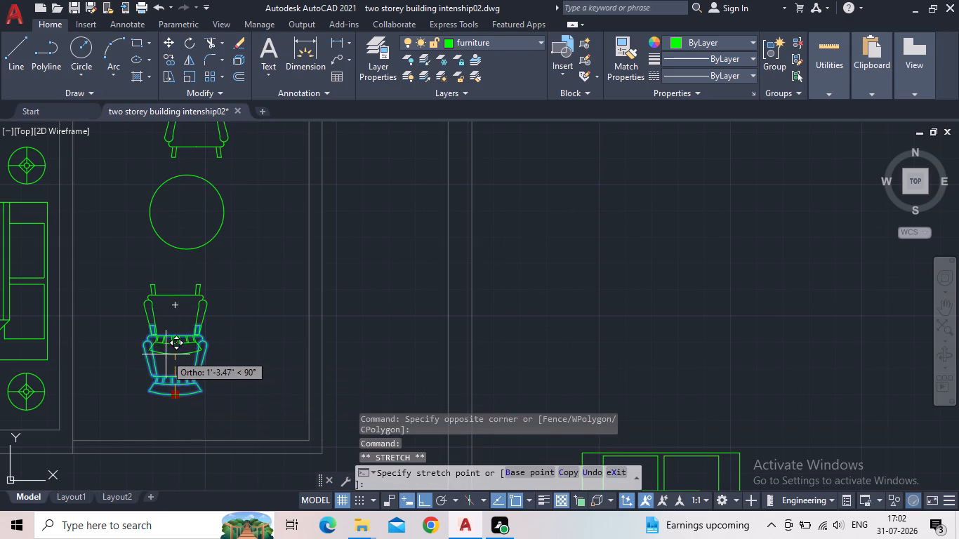
pyautogui.click(165, 361)
pyautogui.scroll(2, 171, 340)
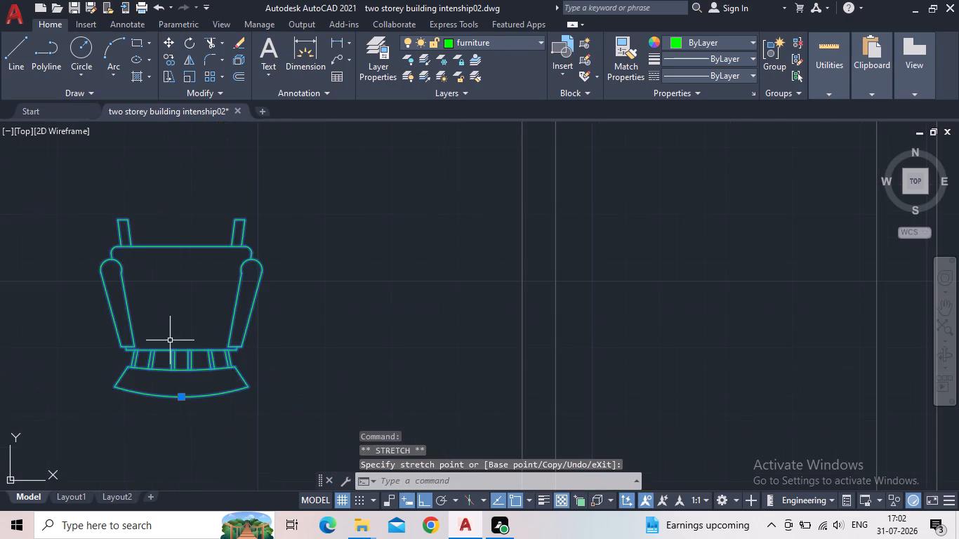
pyautogui.scroll(-2, 164, 339)
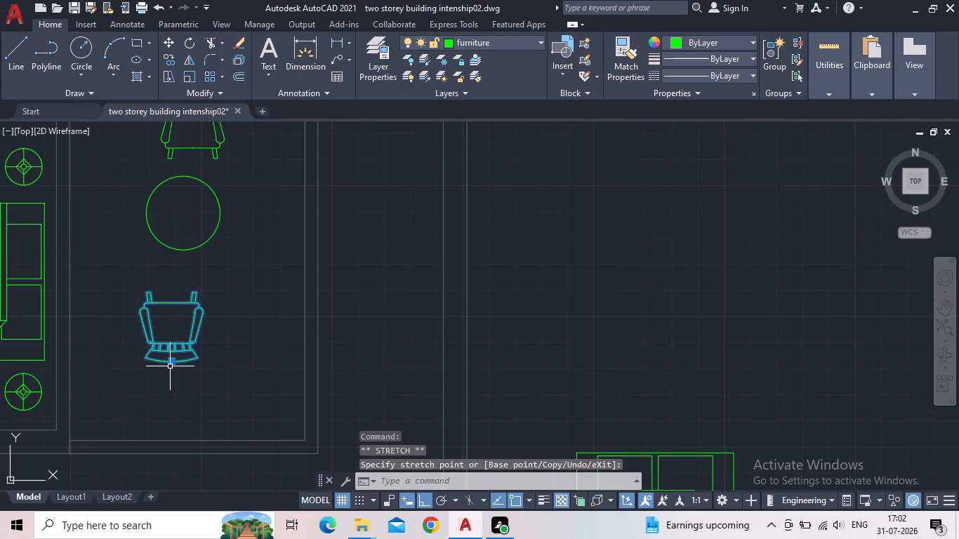
pyautogui.click(170, 365)
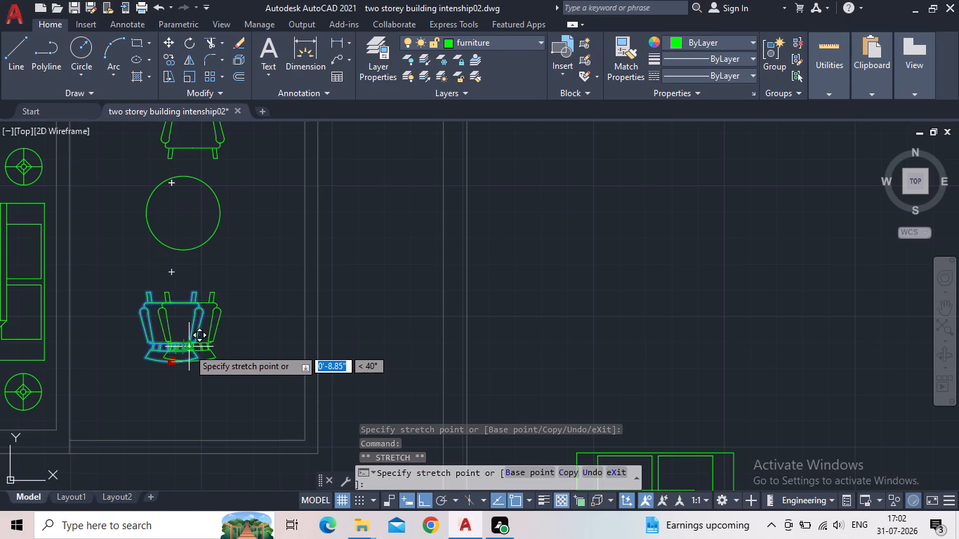
pyautogui.click(421, 498)
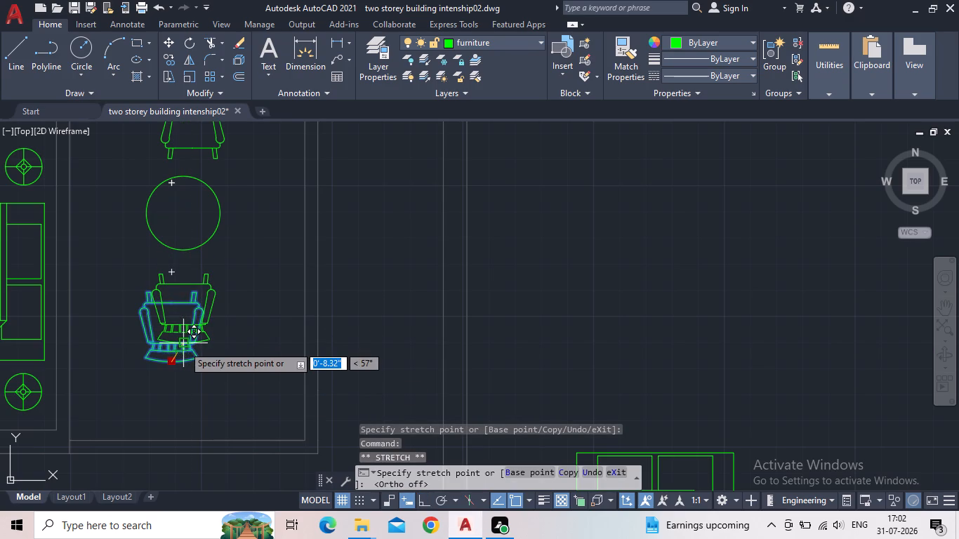
pyautogui.click(180, 345)
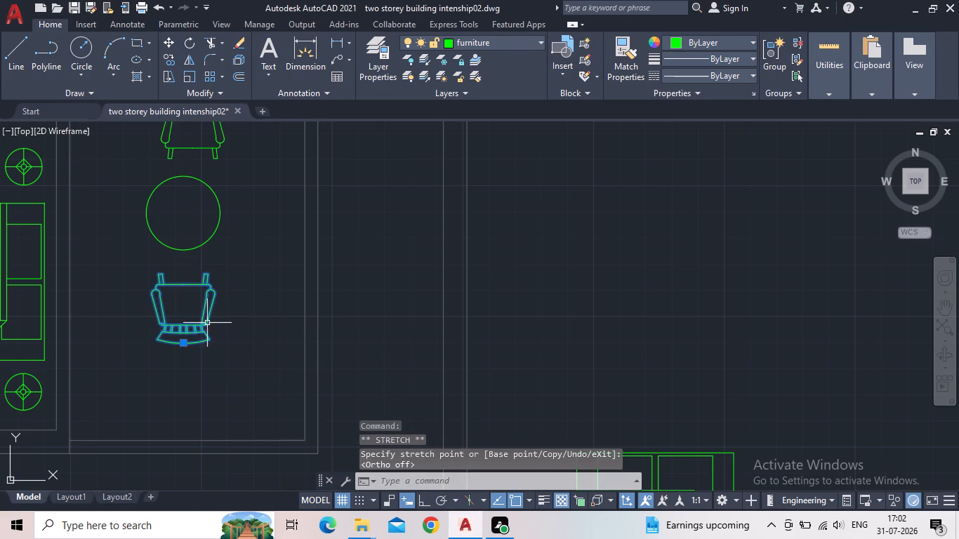
pyautogui.press('Escape')
# Shift the northern armchair about 4" west so both armchairs line up with the round table's centre.
pyautogui.moveTo(183, 237); pyautogui.dragTo(206, 342, button='middle')
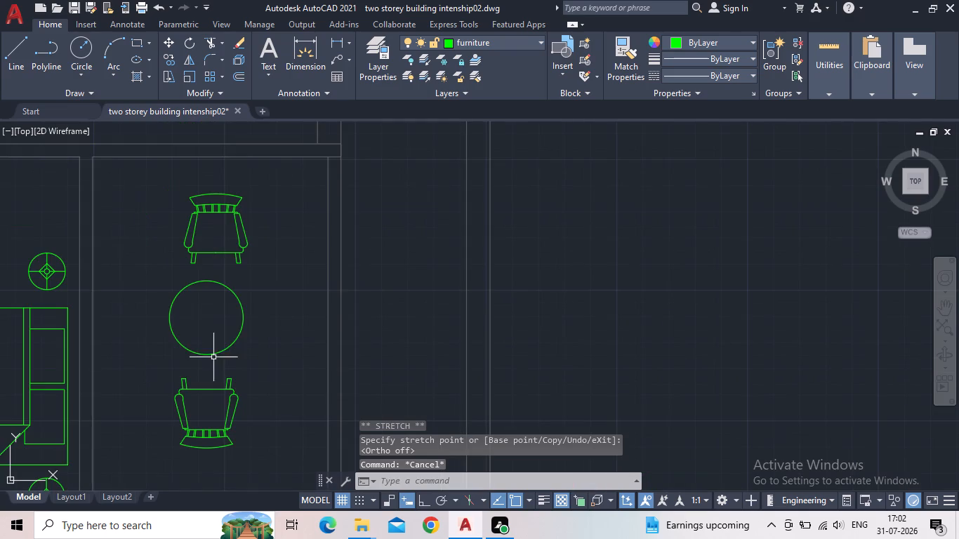
pyautogui.moveTo(256, 268); pyautogui.dragTo(244, 262)
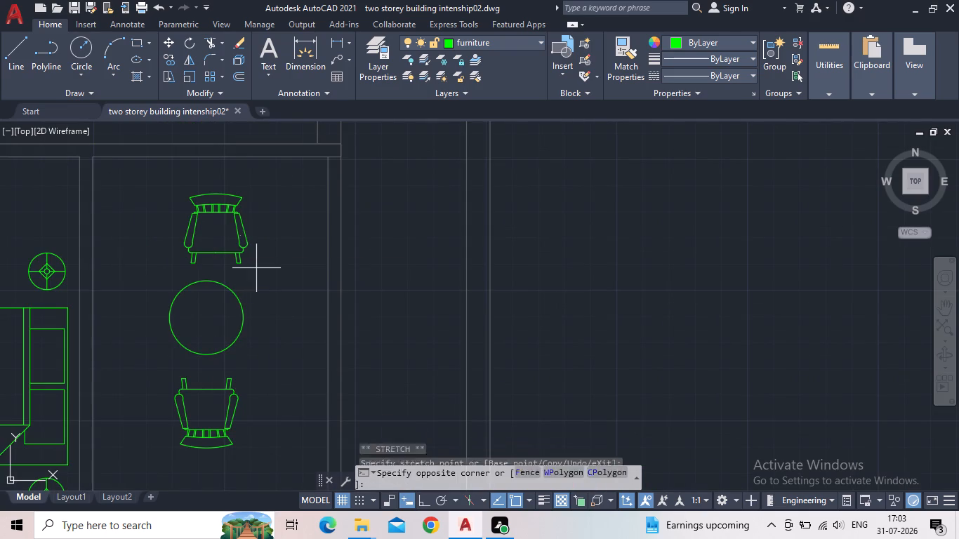
pyautogui.click(199, 232)
pyautogui.click(216, 193)
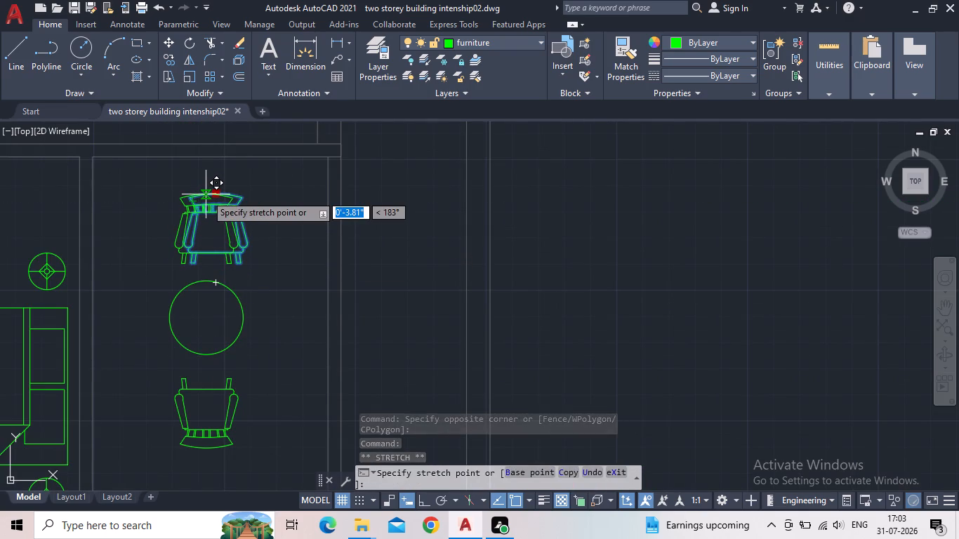
pyautogui.click(206, 194)
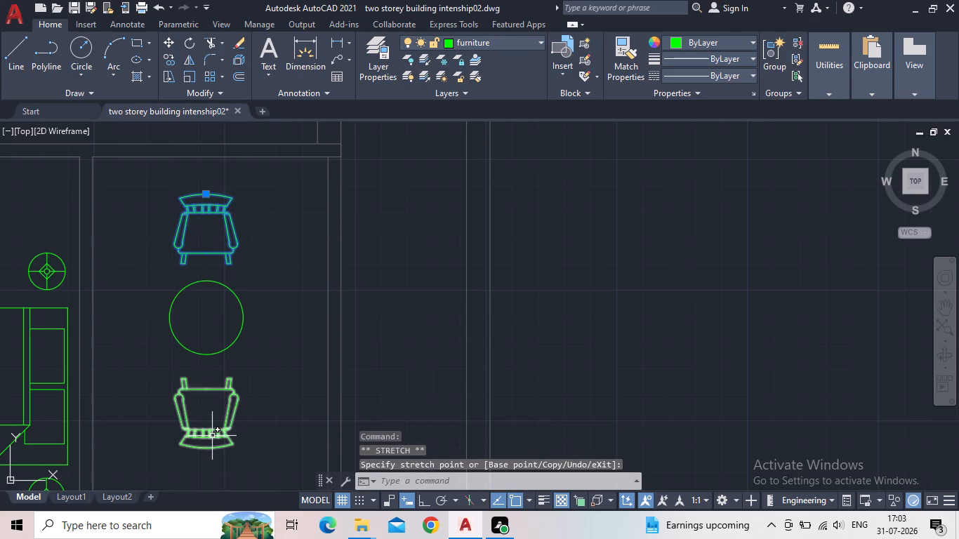
pyautogui.click(212, 439)
pyautogui.click(206, 451)
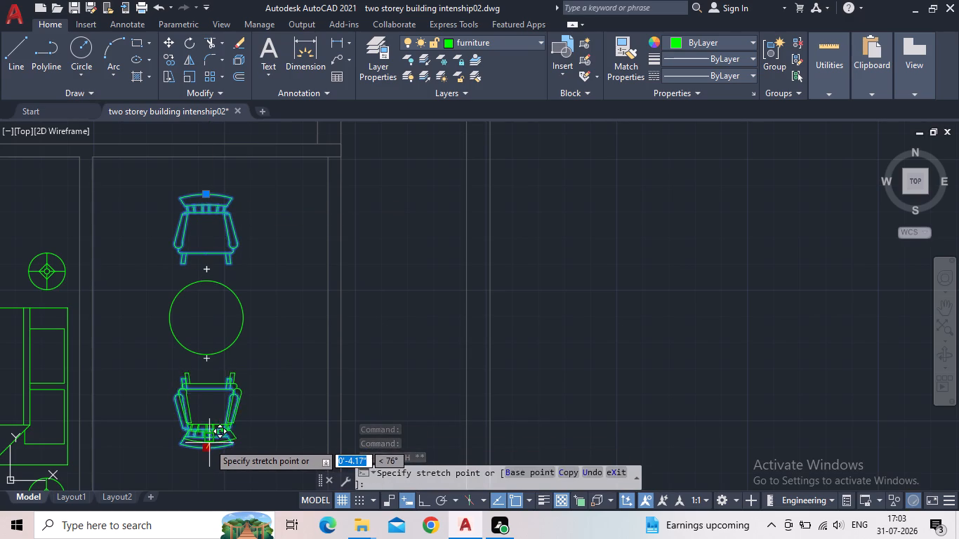
pyautogui.click(209, 444)
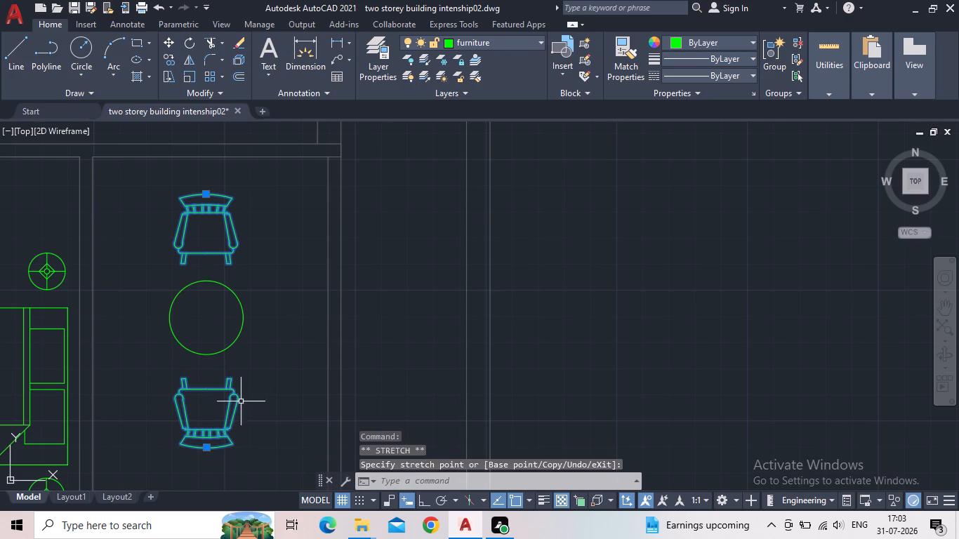
pyautogui.press('Escape')
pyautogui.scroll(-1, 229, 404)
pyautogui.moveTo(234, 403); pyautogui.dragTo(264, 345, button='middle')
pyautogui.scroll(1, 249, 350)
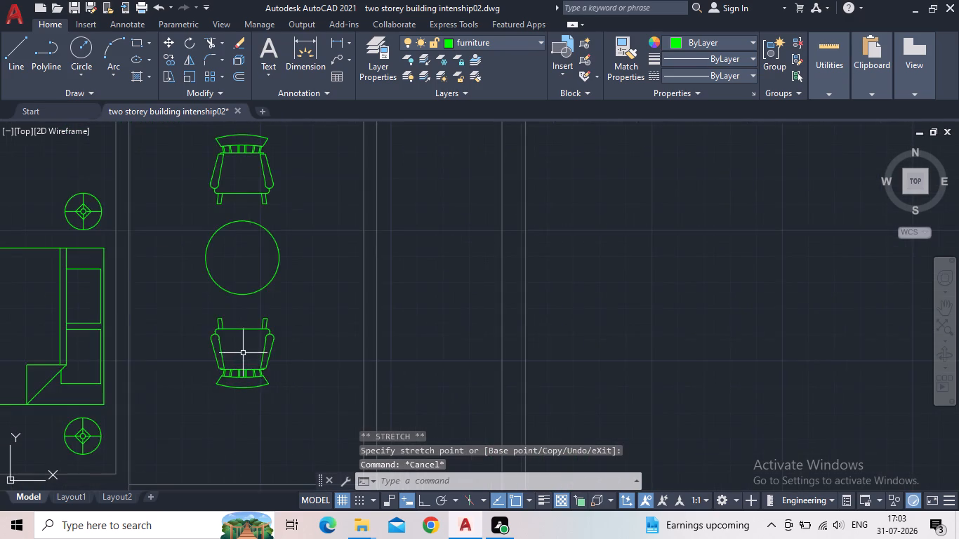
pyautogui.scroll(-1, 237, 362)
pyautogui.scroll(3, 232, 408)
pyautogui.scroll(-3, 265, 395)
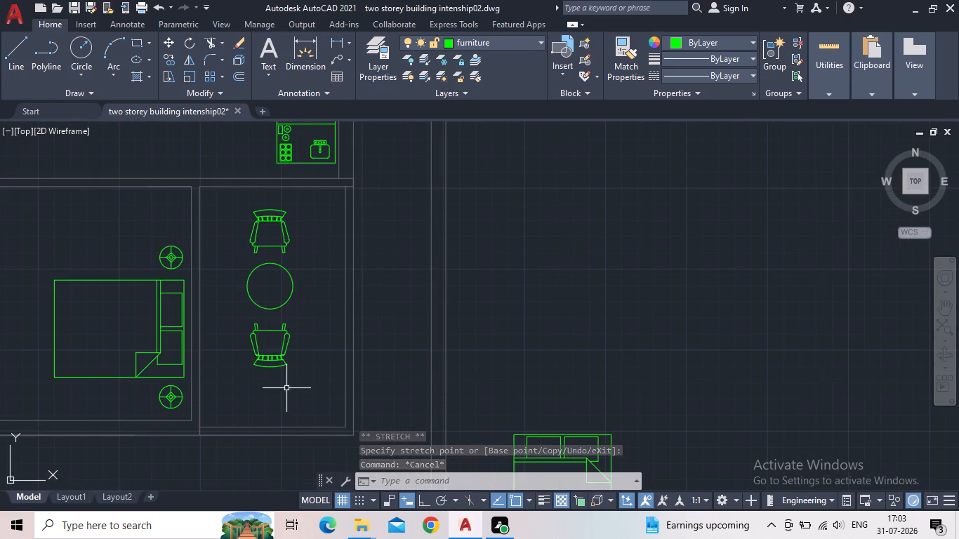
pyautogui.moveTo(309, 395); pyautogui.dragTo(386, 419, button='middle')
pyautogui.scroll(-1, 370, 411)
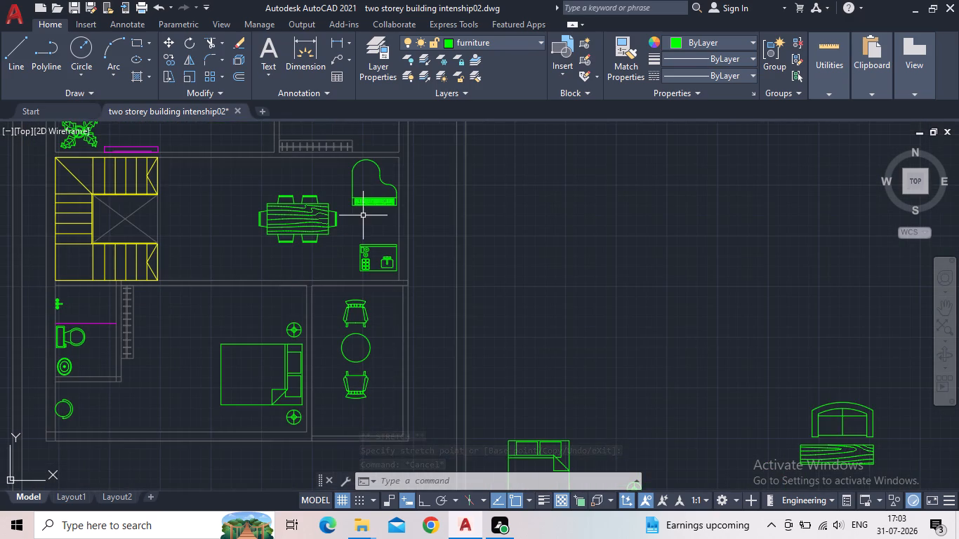
# Draw two vertical lines from the round table's centre to the north and south points of its edge.
pyautogui.scroll(2, 371, 368)
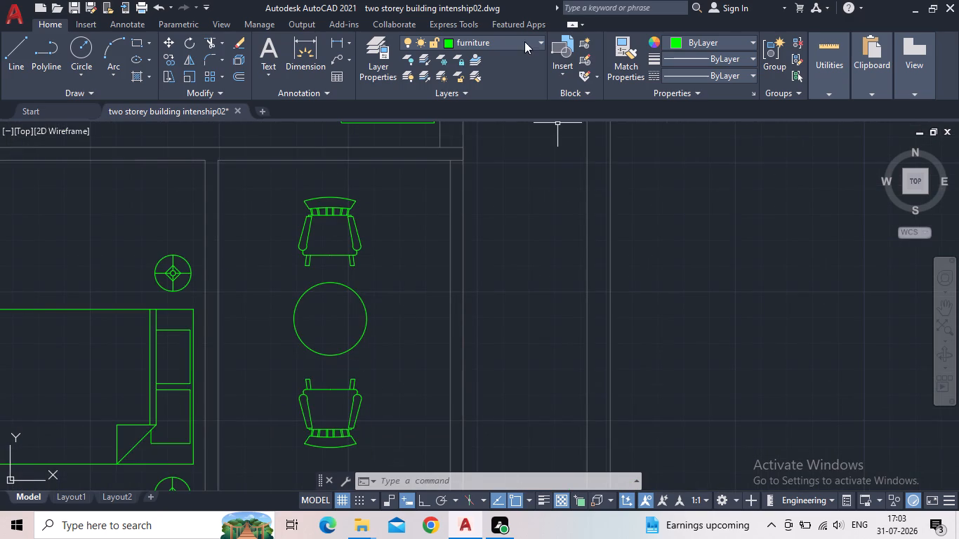
pyautogui.click(4, 55)
pyautogui.scroll(1, 336, 330)
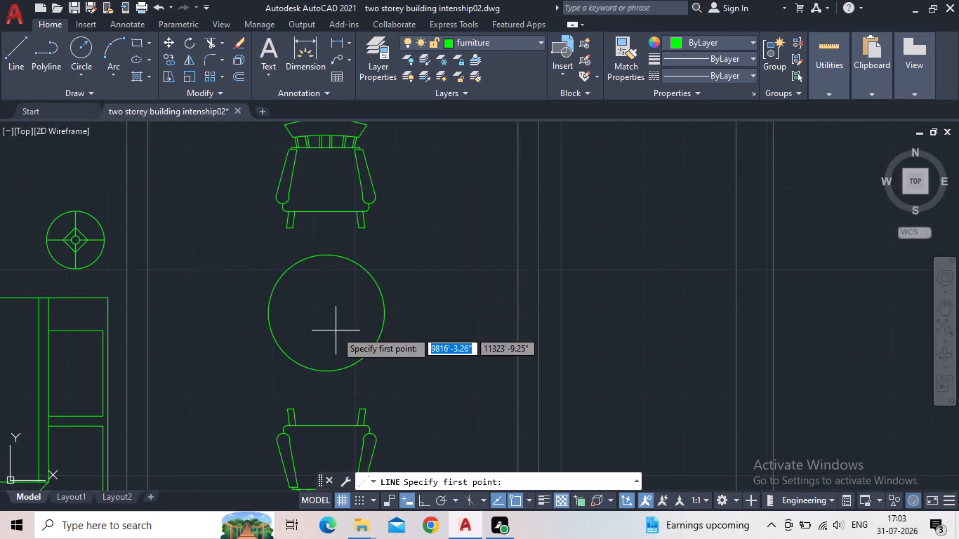
pyautogui.click(325, 312)
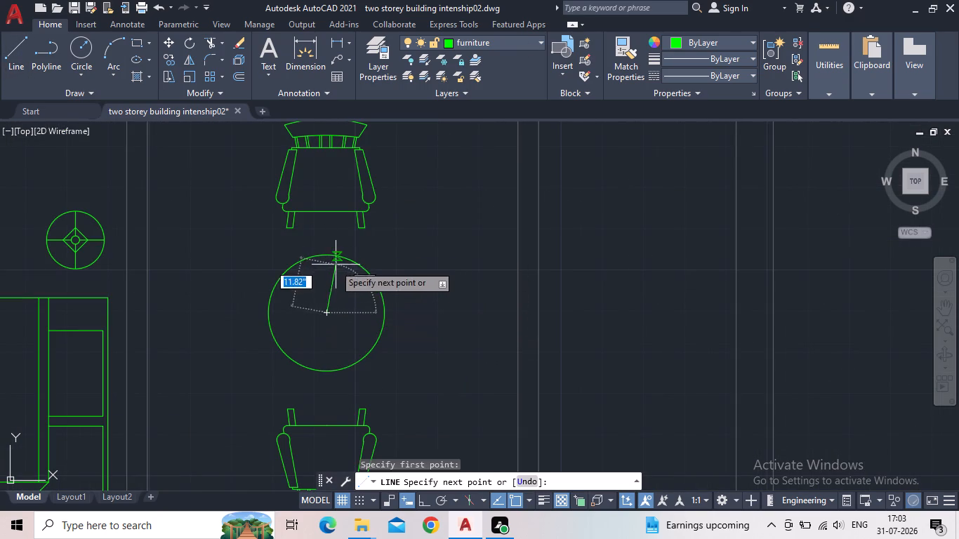
pyautogui.click(326, 258)
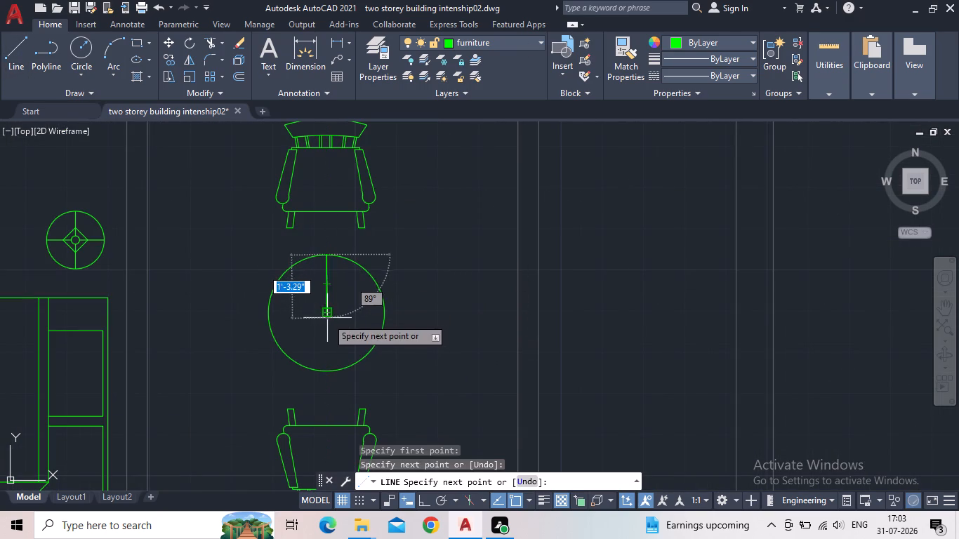
pyautogui.press('Escape')
pyautogui.press('space')
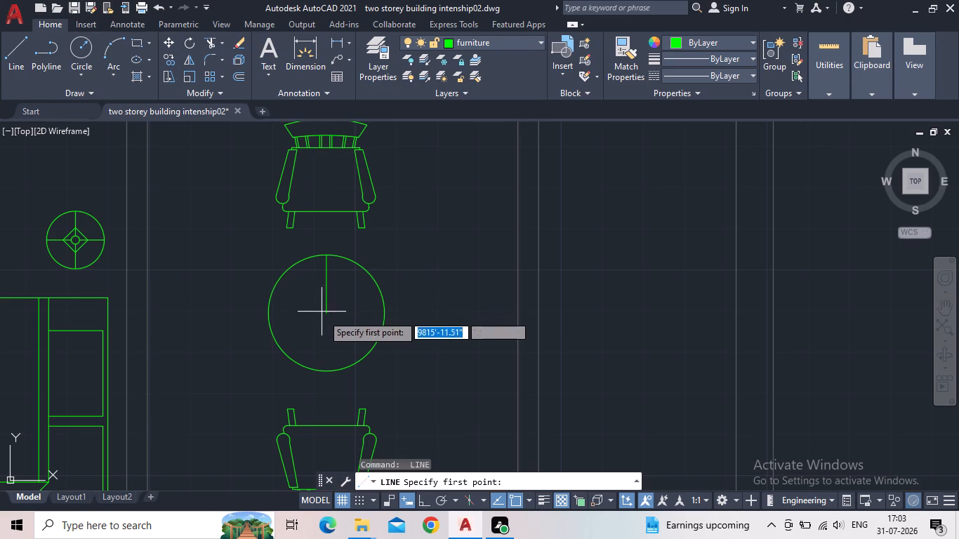
pyautogui.click(325, 316)
pyautogui.click(323, 375)
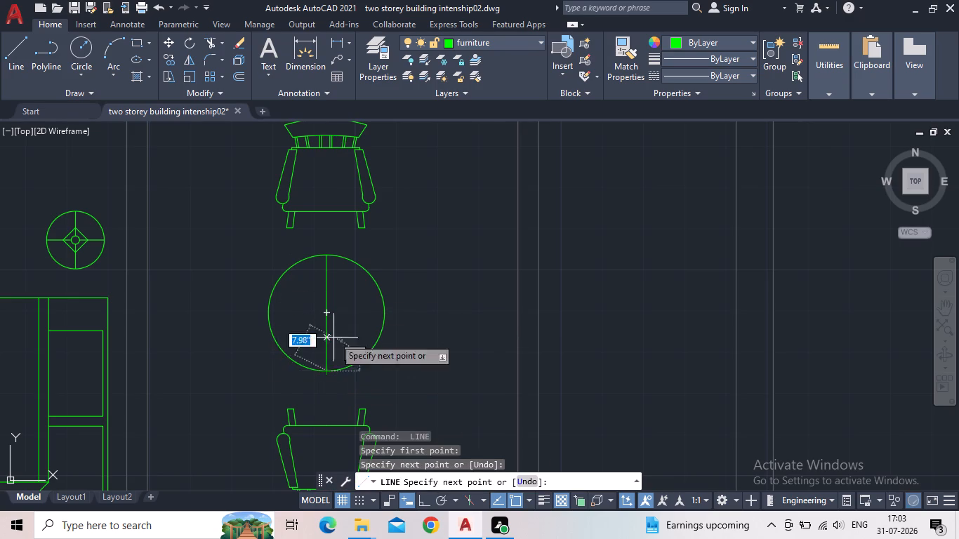
pyautogui.press('Escape')
# Draw two horizontal lines from the round table's centre to the west and east points of its edge.
pyautogui.press('space')
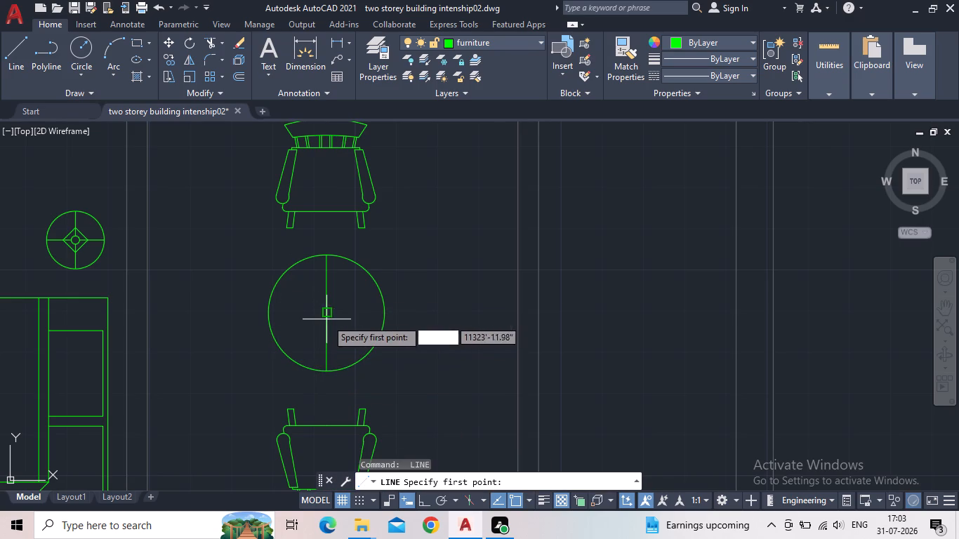
pyautogui.click(326, 315)
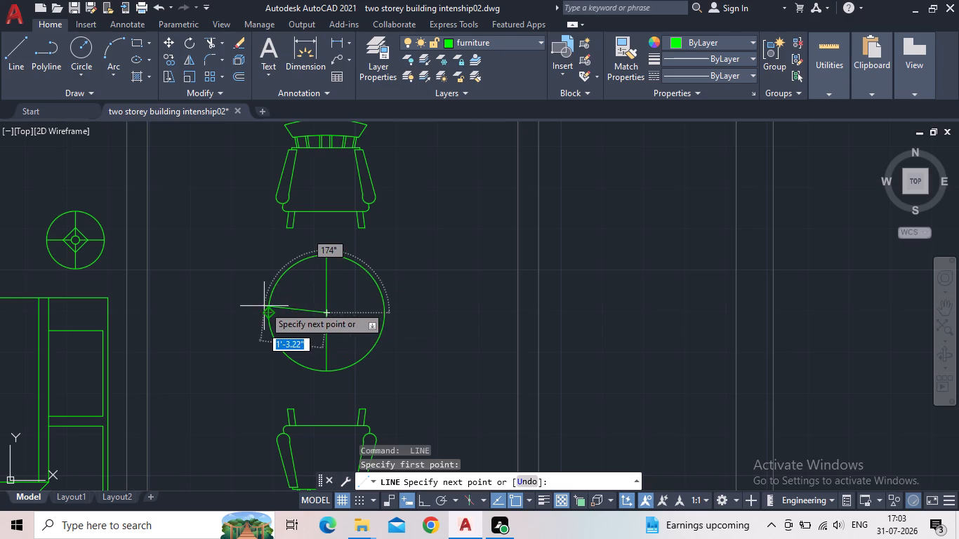
pyautogui.click(267, 313)
pyautogui.press('Escape')
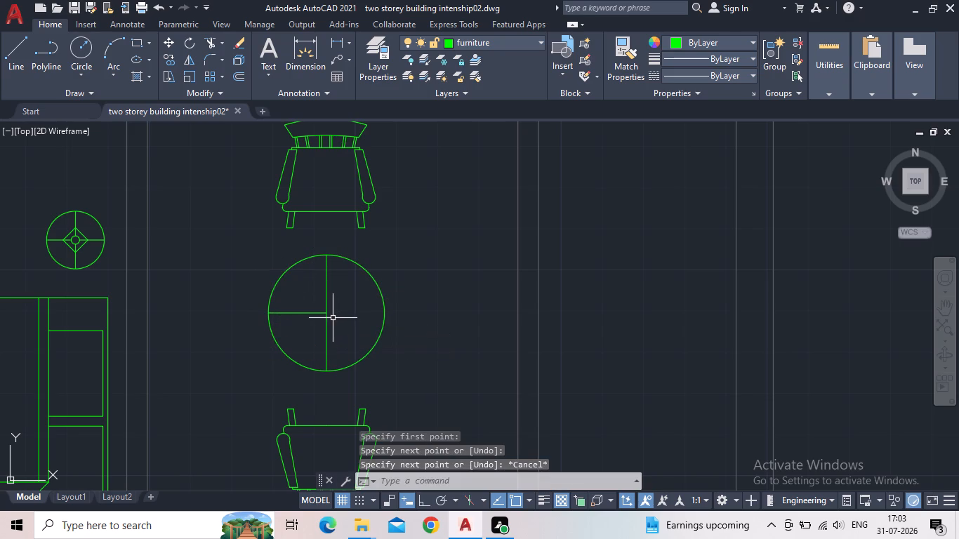
pyautogui.press('space')
pyautogui.moveTo(323, 309); pyautogui.dragTo(331, 312)
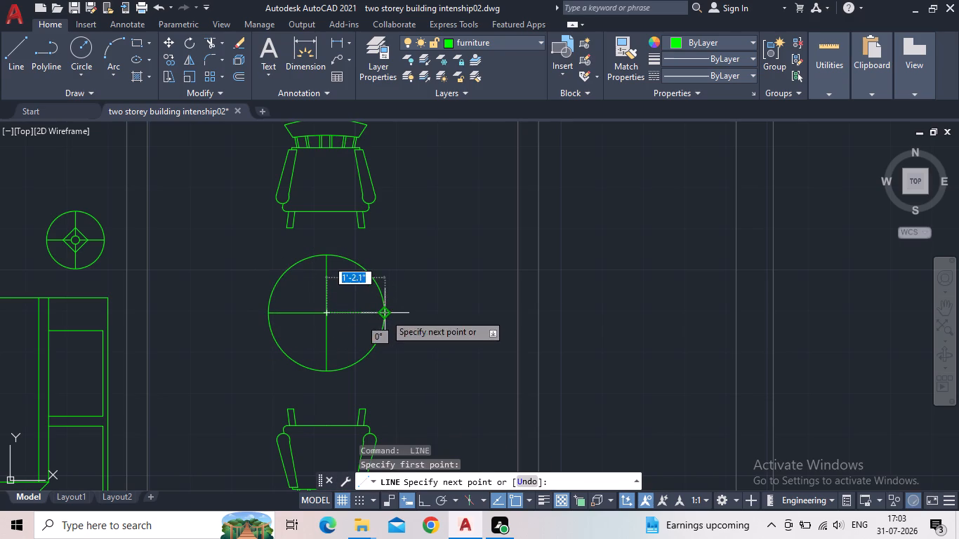
pyautogui.click(384, 314)
pyautogui.press('Escape')
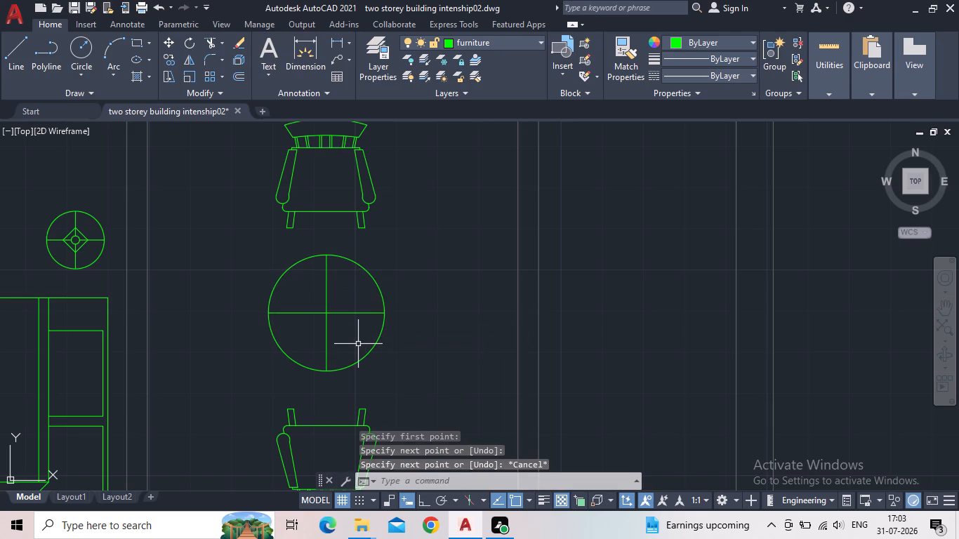
# Draw two diagonal lines from the round table's centre to its edge, one towards the northwest and one towards the southeast.
pyautogui.press('v')
pyautogui.press('BackSpace')
pyautogui.press('space')
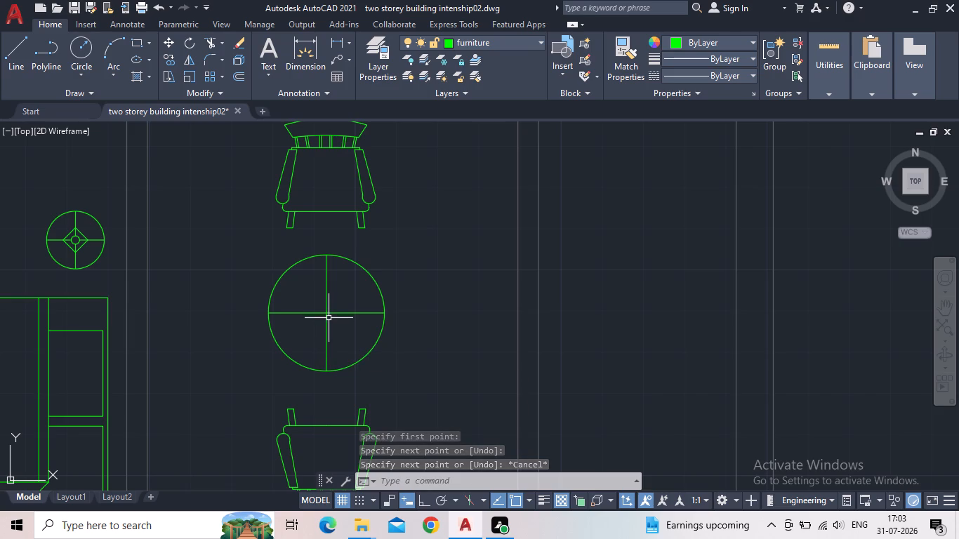
pyautogui.press('space')
pyautogui.click(329, 317)
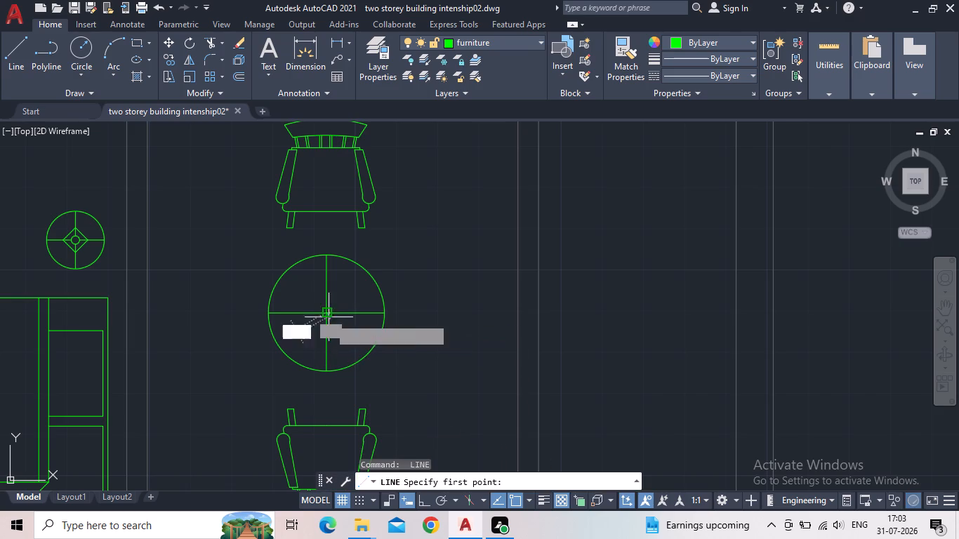
pyautogui.click(291, 269)
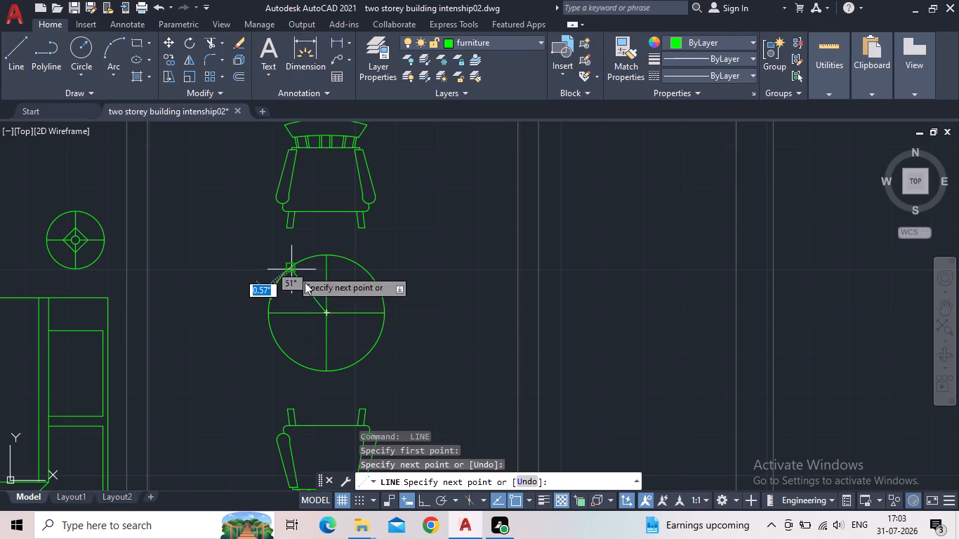
pyautogui.press('Escape')
pyautogui.press('space')
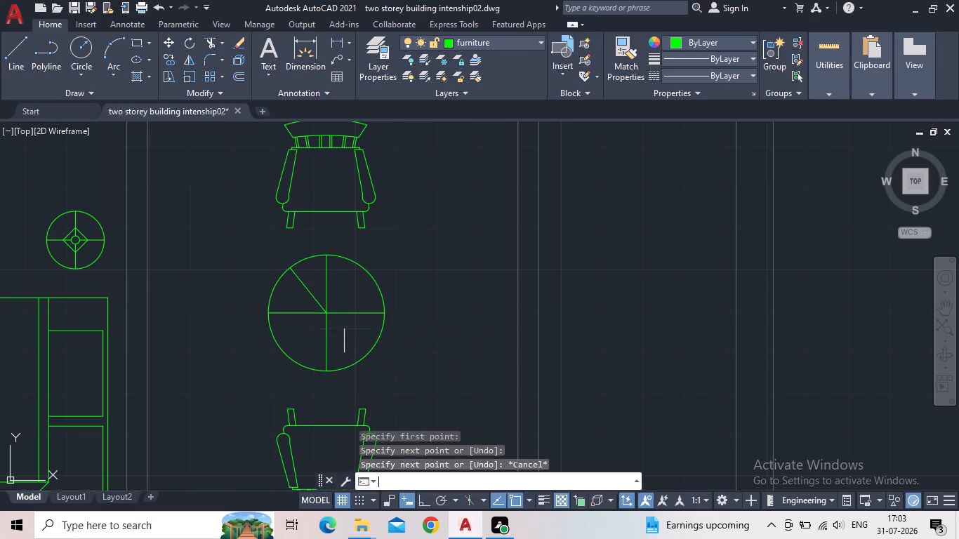
pyautogui.click(324, 314)
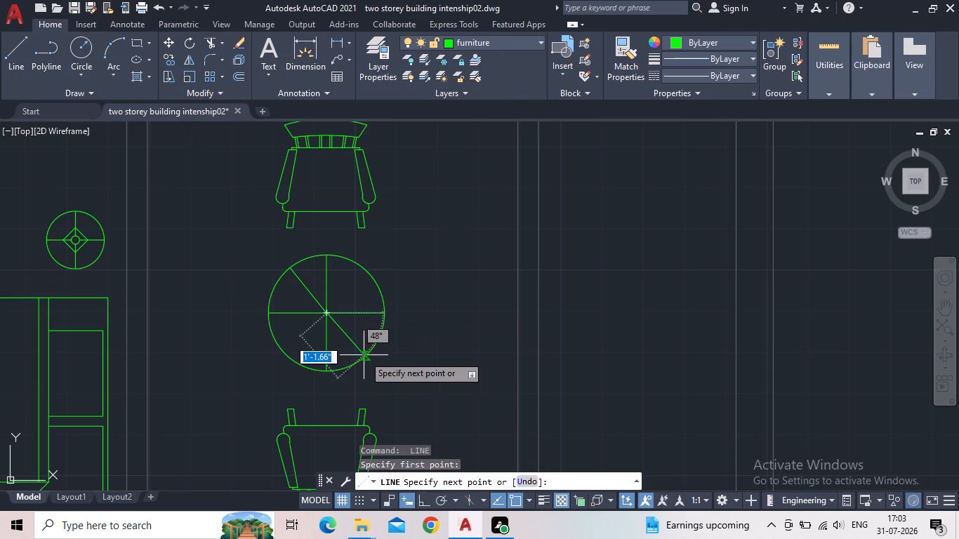
pyautogui.click(365, 359)
pyautogui.press('Escape')
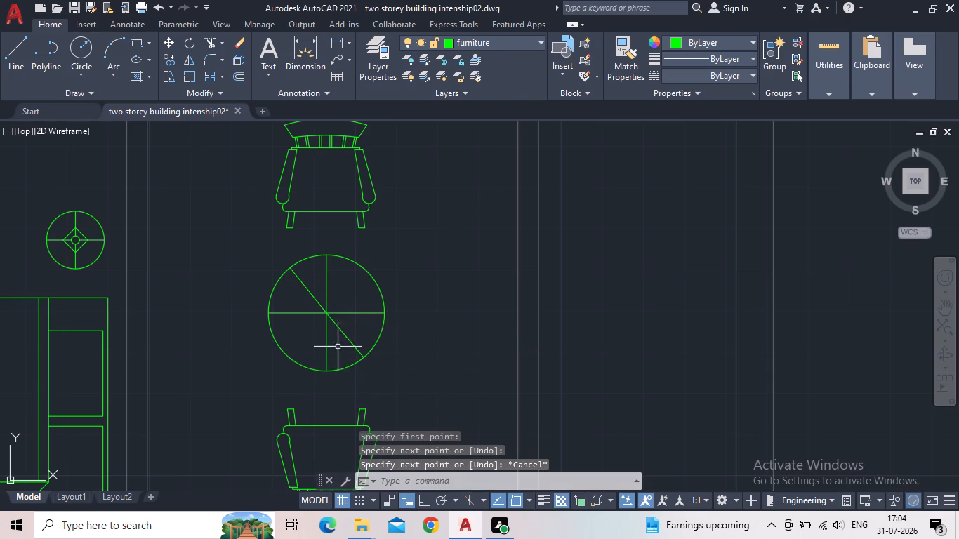
# Draw two more diagonal lines from the round table's centre to its edge, towards the southwest and the northeast.
pyautogui.scroll(1, 293, 345)
pyautogui.press('space')
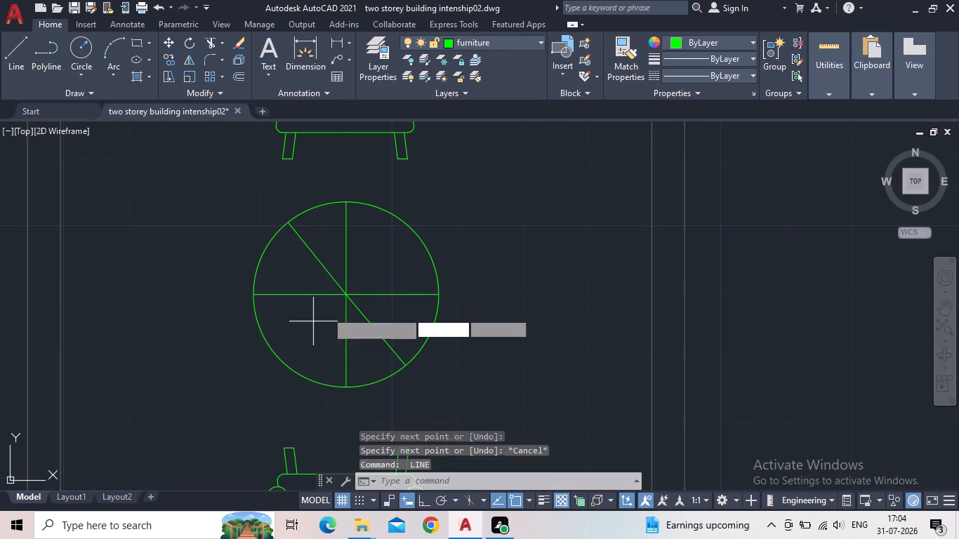
pyautogui.click(345, 293)
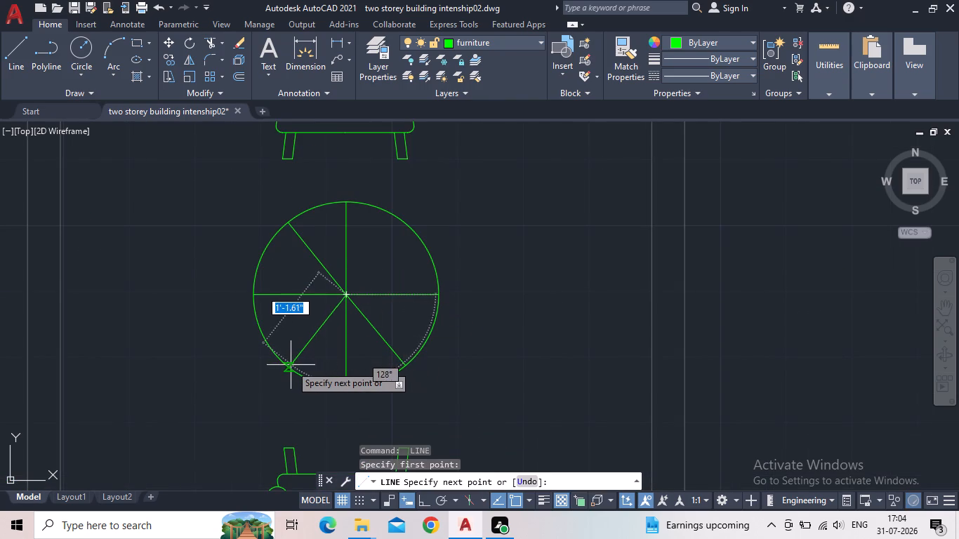
pyautogui.click(289, 365)
pyautogui.press('Escape')
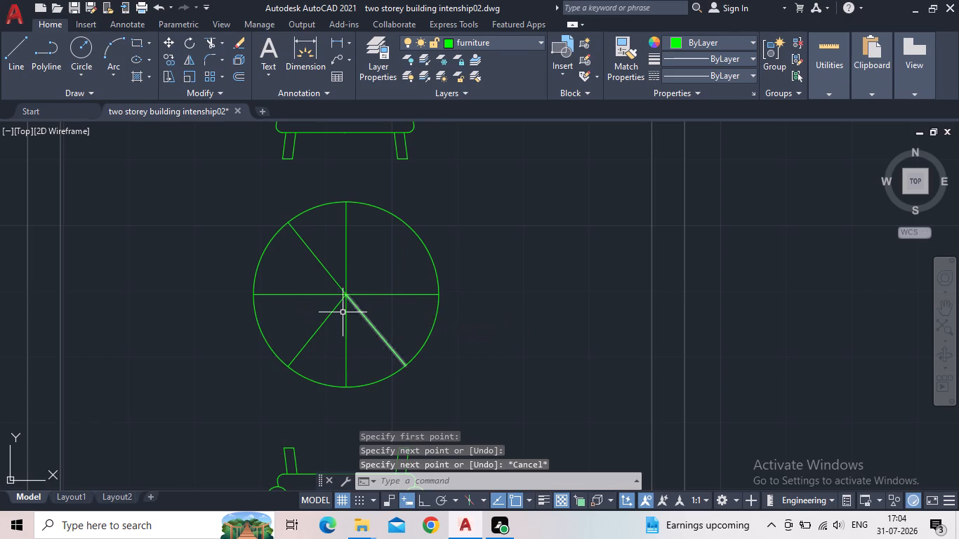
pyautogui.press('space')
pyautogui.click(346, 295)
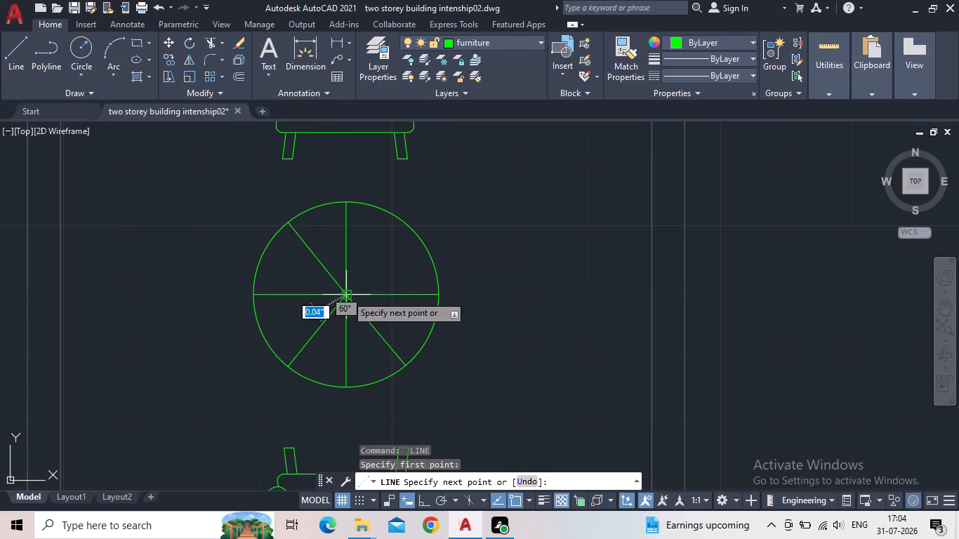
pyautogui.click(409, 230)
pyautogui.press('Escape')
# Delete the spare double bed, round bedside lamp and nearby toilet lying outside the plan to the southeast.
pyautogui.scroll(-2, 409, 356)
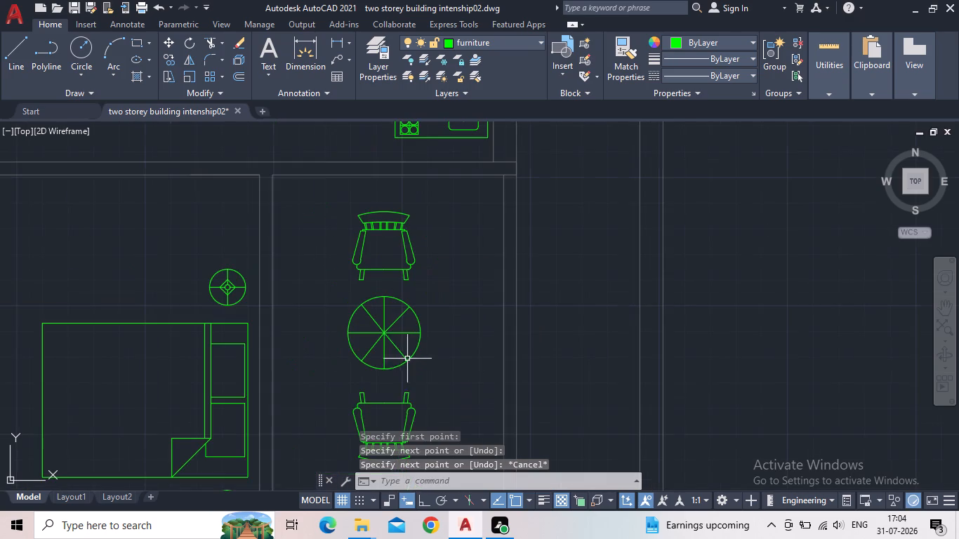
pyautogui.moveTo(423, 392); pyautogui.dragTo(439, 343, button='middle')
pyautogui.scroll(3, 414, 272)
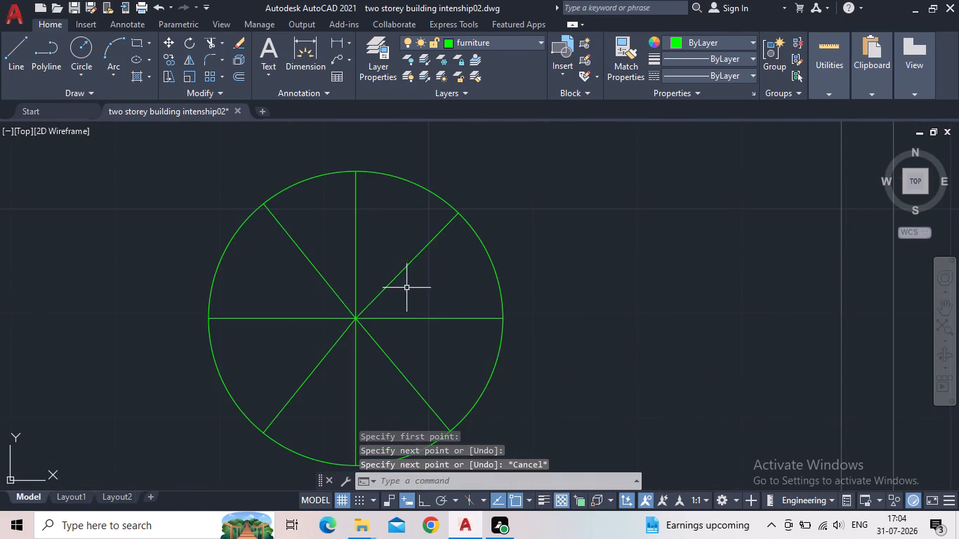
pyautogui.scroll(-4, 406, 314)
pyautogui.moveTo(447, 322); pyautogui.dragTo(456, 324, button='middle')
pyautogui.scroll(-2, 463, 326)
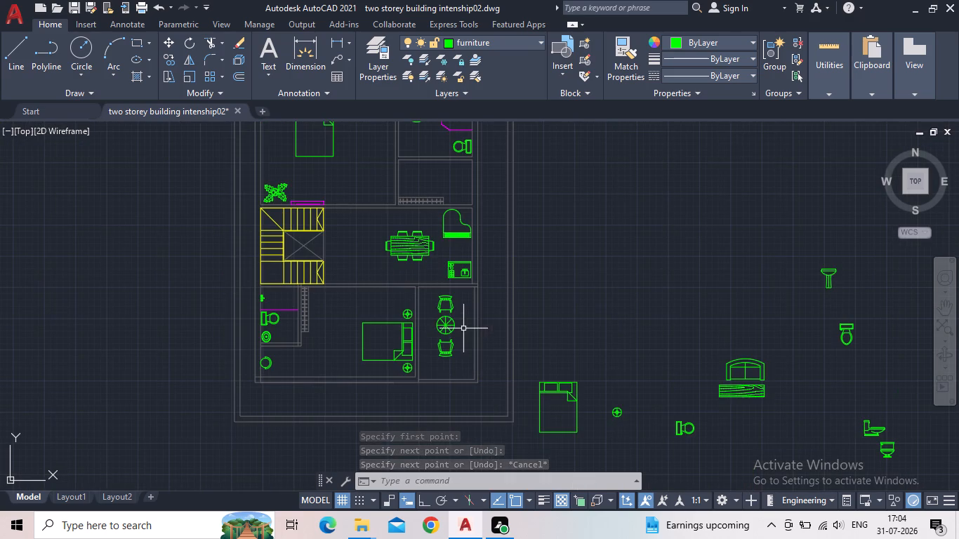
pyautogui.moveTo(573, 324); pyautogui.dragTo(480, 287, button='middle')
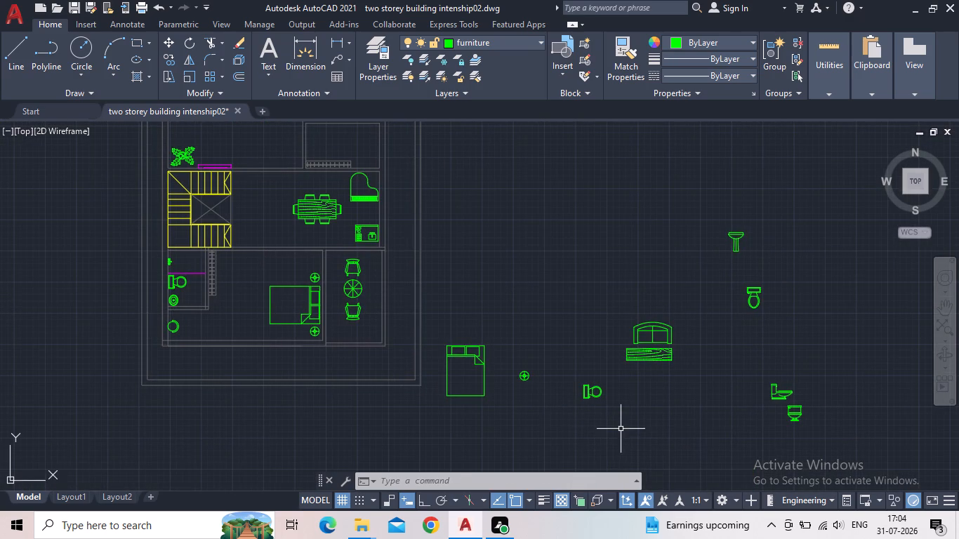
pyautogui.moveTo(604, 415); pyautogui.dragTo(597, 409)
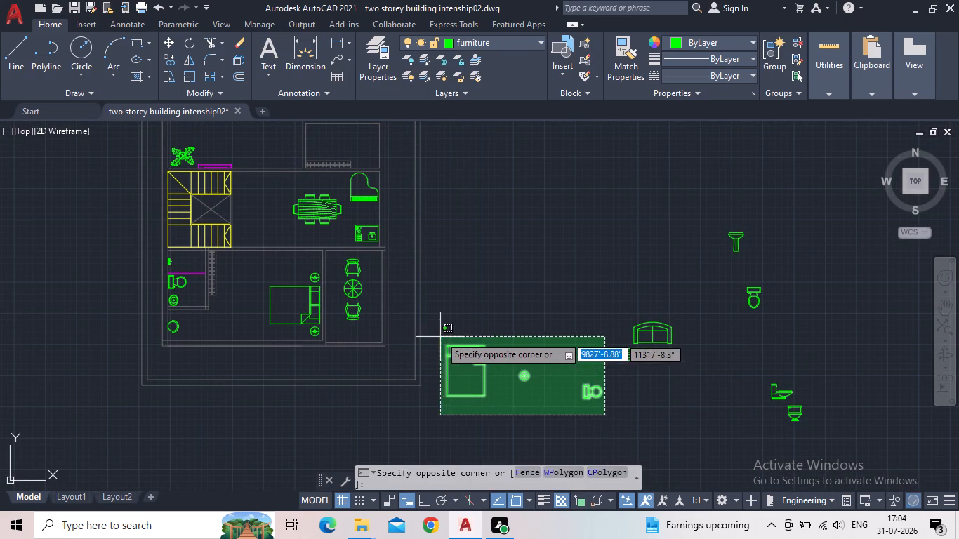
pyautogui.click(450, 338)
pyautogui.press('Delete')
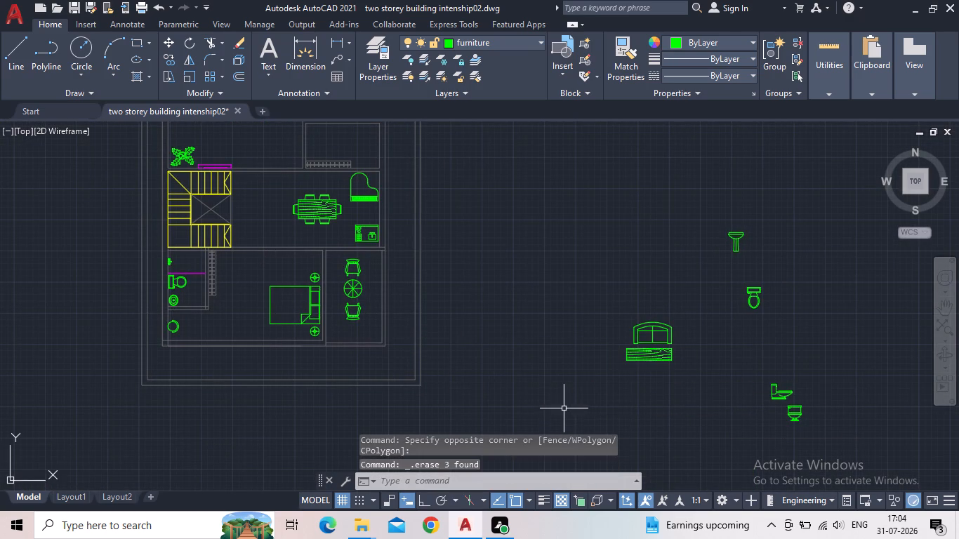
# Delete the remaining loose furniture east of the plan: the washbasin, the toilets, the sofa and the wooden table.
pyautogui.scroll(-2, 567, 407)
pyautogui.scroll(2, 626, 409)
pyautogui.scroll(1, 707, 428)
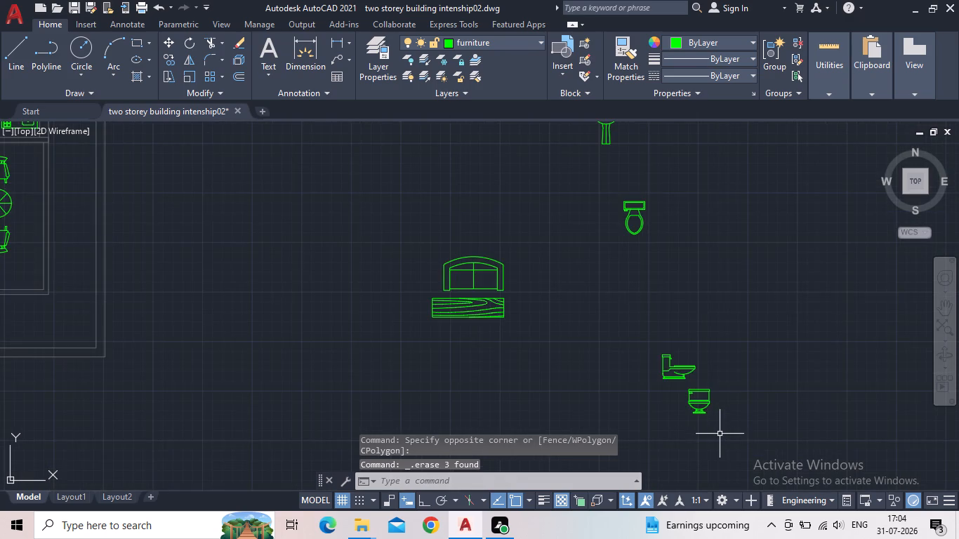
pyautogui.scroll(-2, 719, 437)
pyautogui.moveTo(741, 438); pyautogui.dragTo(717, 429)
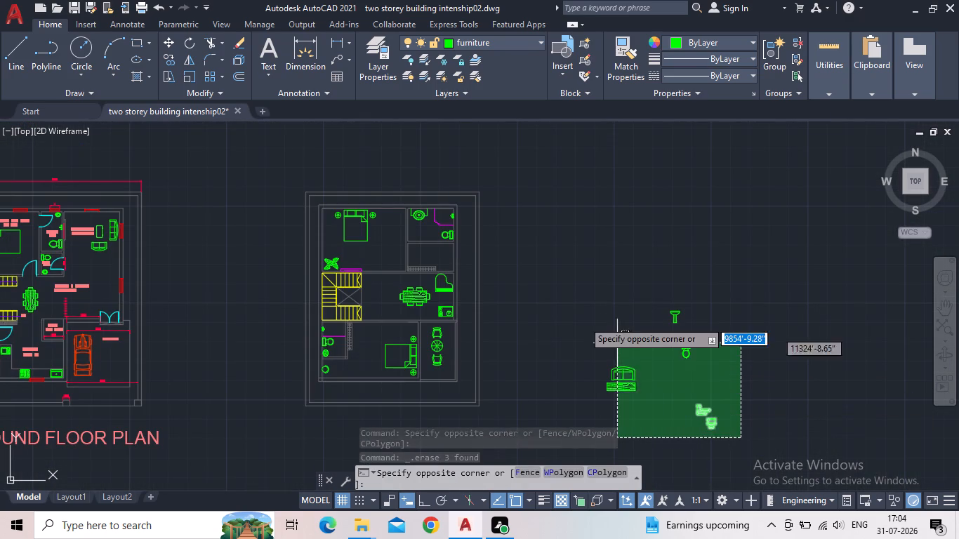
pyautogui.click(567, 305)
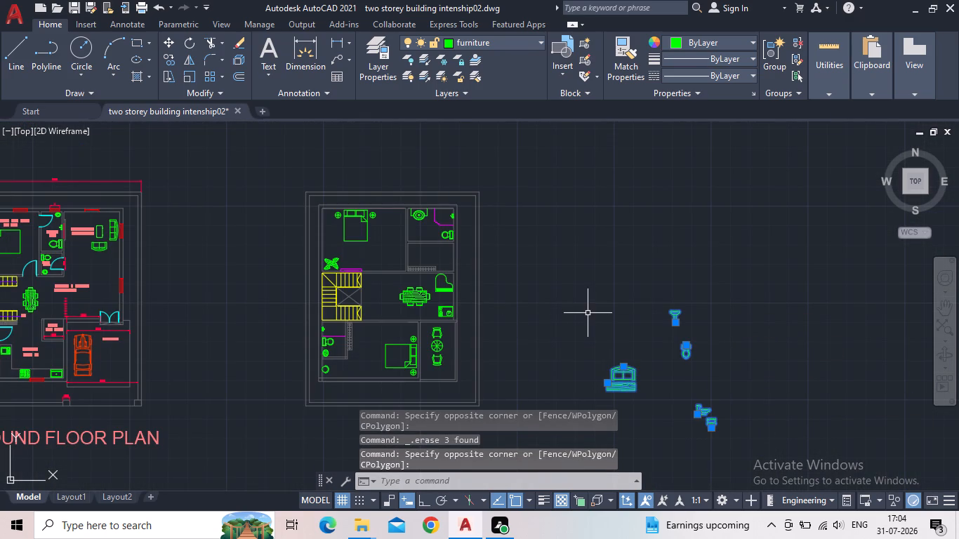
pyautogui.press('Delete')
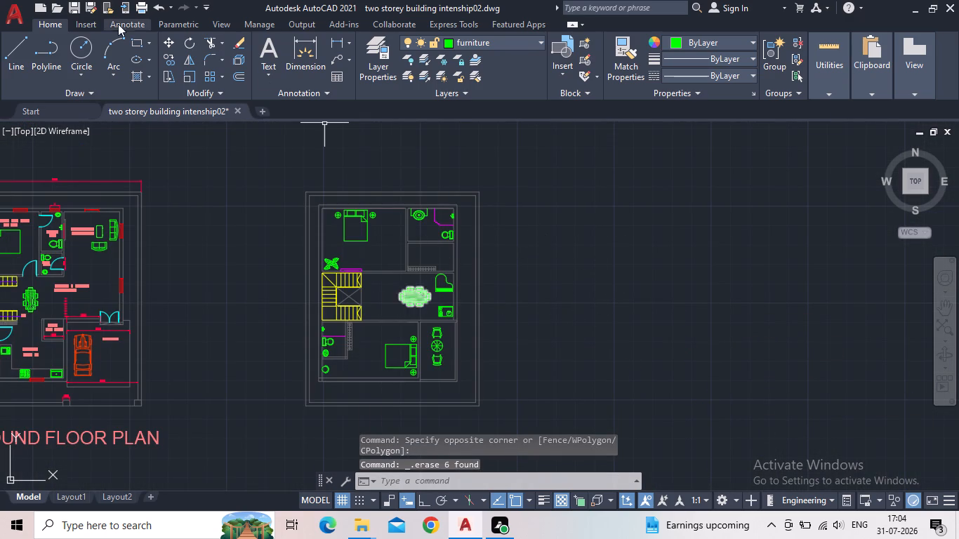
# Save the drawing.
pyautogui.click(72, 4)
# Copy the potted plant from the room north of the staircase into the southeast room, just east of the northern armchair.
pyautogui.scroll(1, 350, 343)
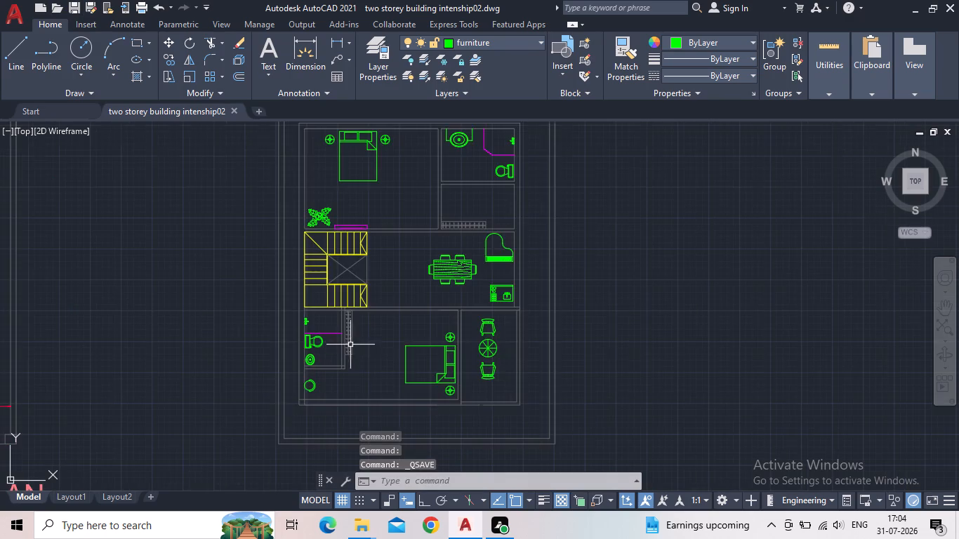
pyautogui.scroll(1, 351, 347)
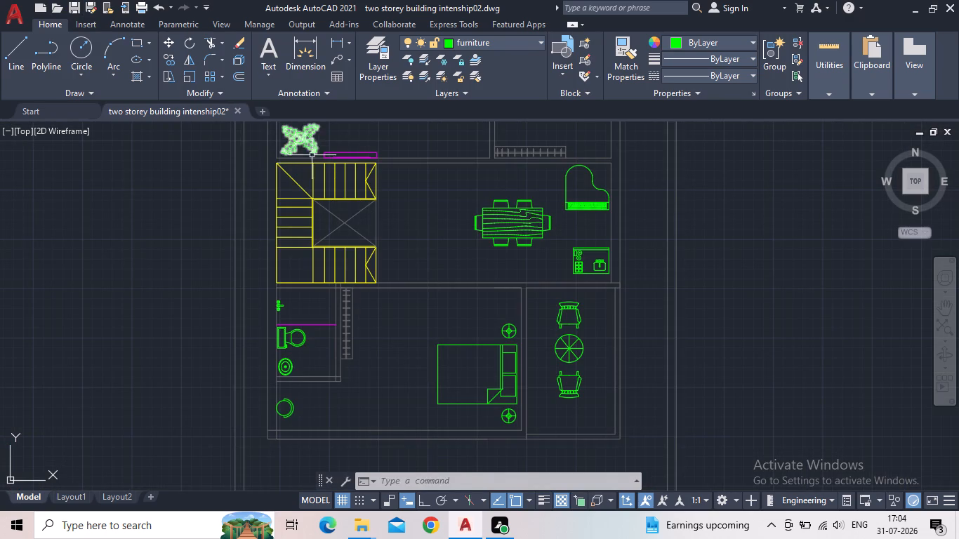
pyautogui.press('c')
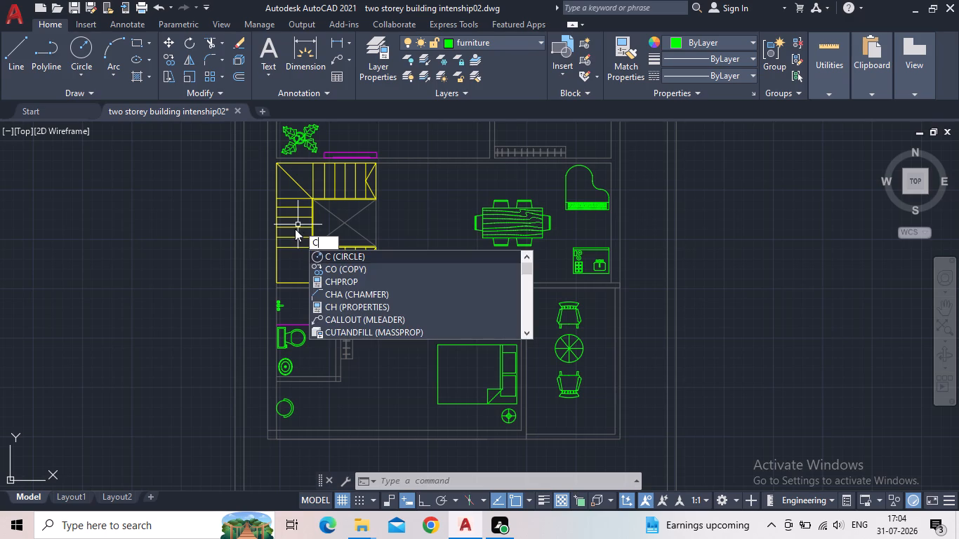
pyautogui.press('o')
pyautogui.press('Return')
pyautogui.click(298, 142)
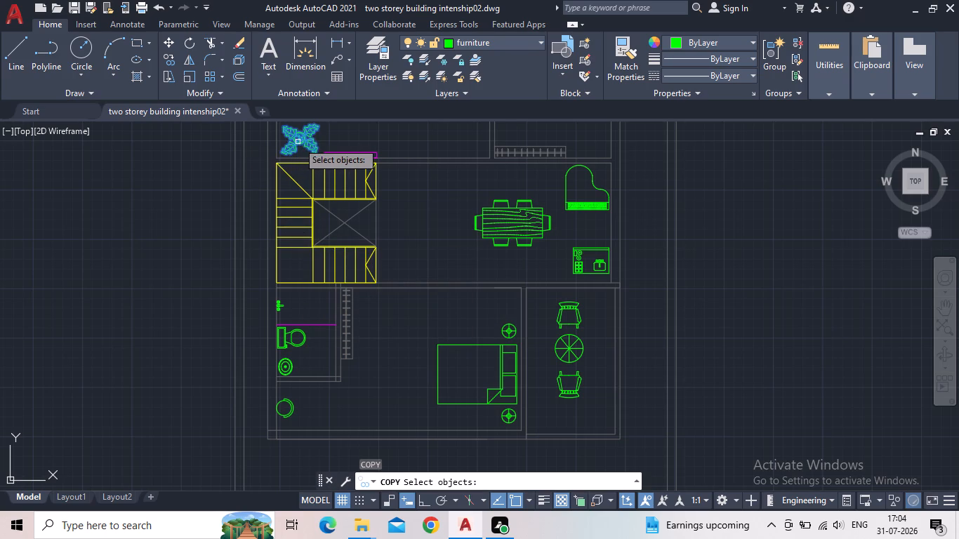
pyautogui.press('space')
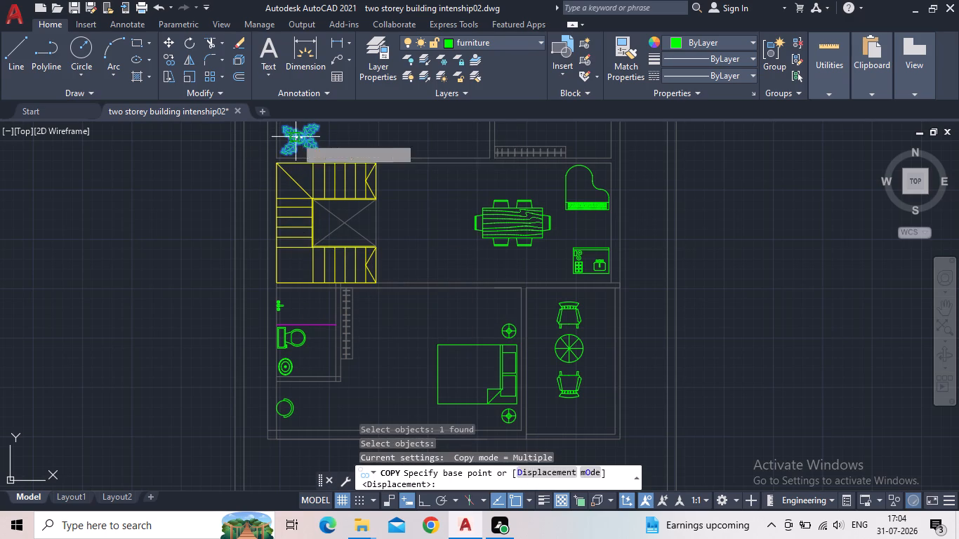
pyautogui.click(299, 141)
pyautogui.moveTo(459, 335); pyautogui.dragTo(351, 304, button='middle')
pyautogui.middleClick(348, 302)
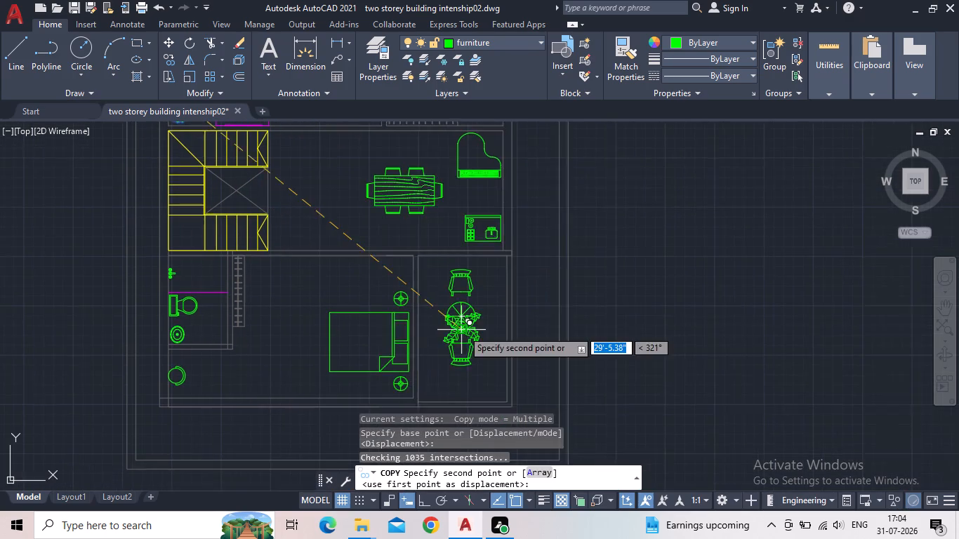
pyautogui.scroll(1, 463, 330)
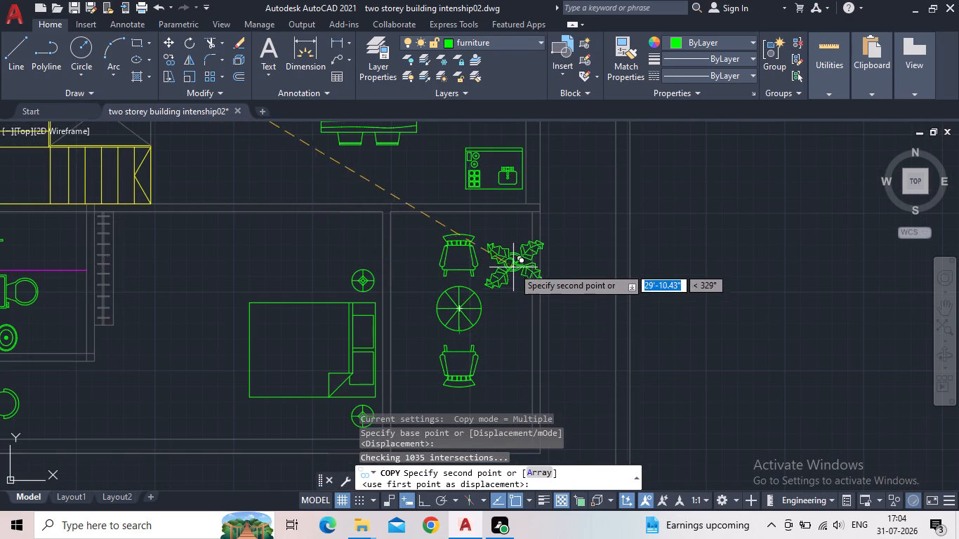
pyautogui.click(509, 269)
pyautogui.press('Escape')
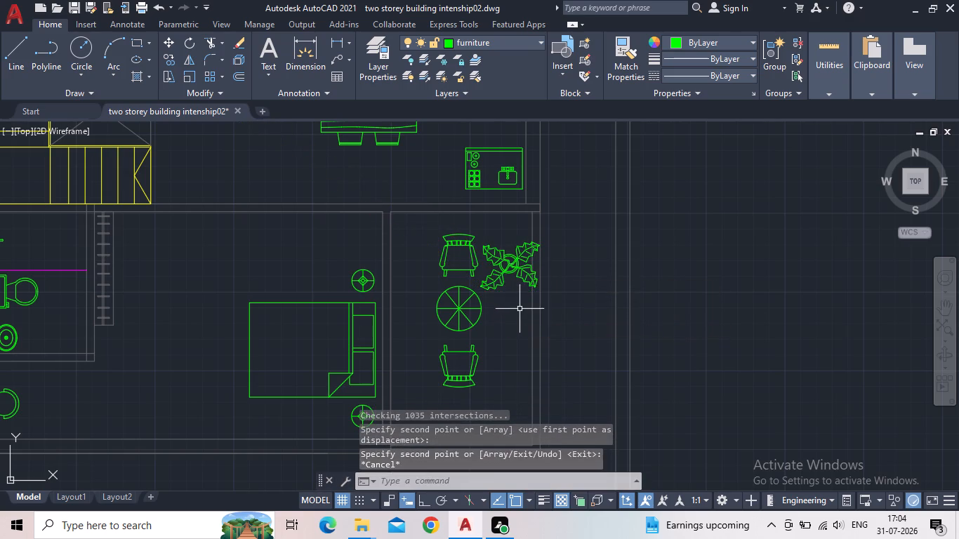
# Scale down the potted plant beside the southeast room's northern armchair about its centre to about half its size.
pyautogui.click(511, 302)
pyautogui.click(502, 267)
pyautogui.press('s')
pyautogui.press('c')
pyautogui.press('space')
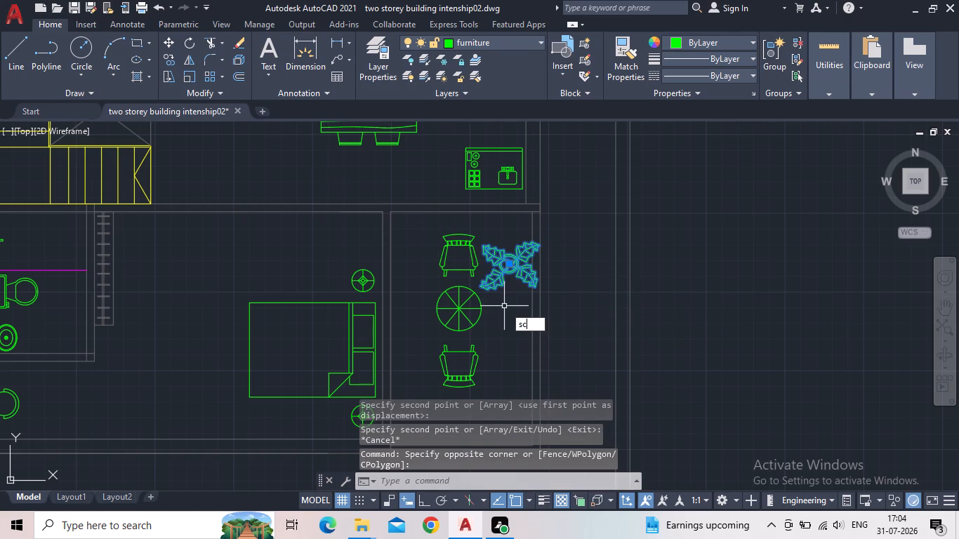
pyautogui.moveTo(508, 260); pyautogui.dragTo(508, 267)
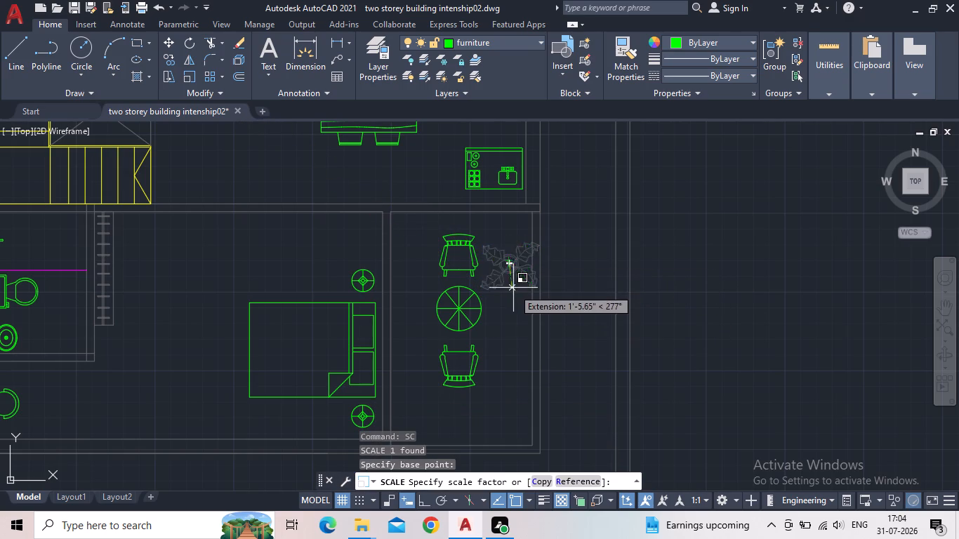
pyautogui.click(513, 281)
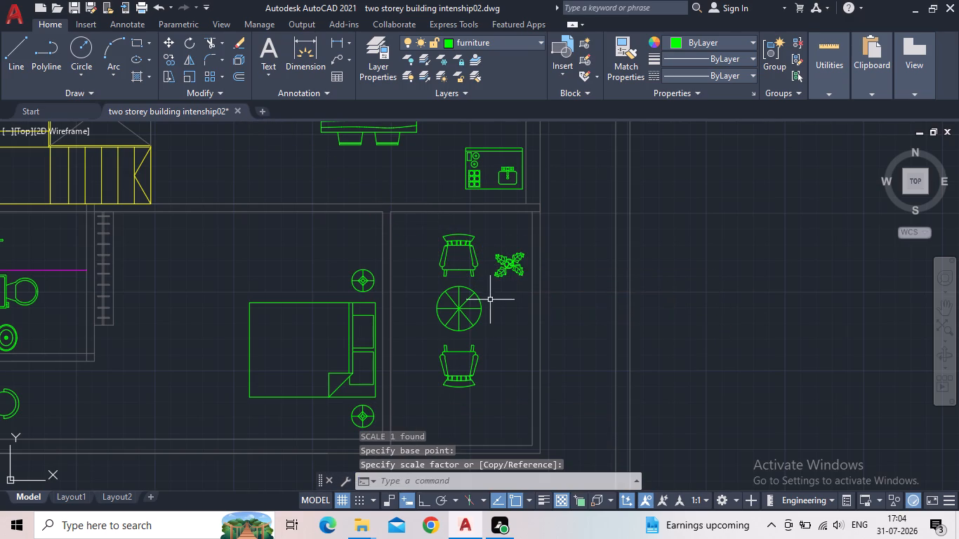
# Copy the reduced plant straight south along the southeast room's east wall at about 2'-2", 4'-10" and 7'-8", with Ortho on.
pyautogui.scroll(3, 499, 272)
pyautogui.press('c')
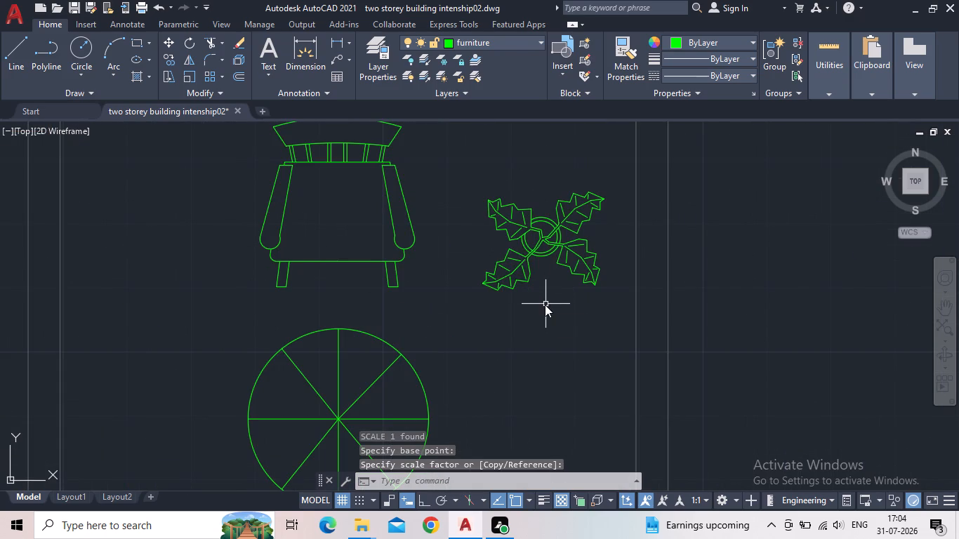
pyautogui.press('o')
pyautogui.press('Return')
pyautogui.click(545, 246)
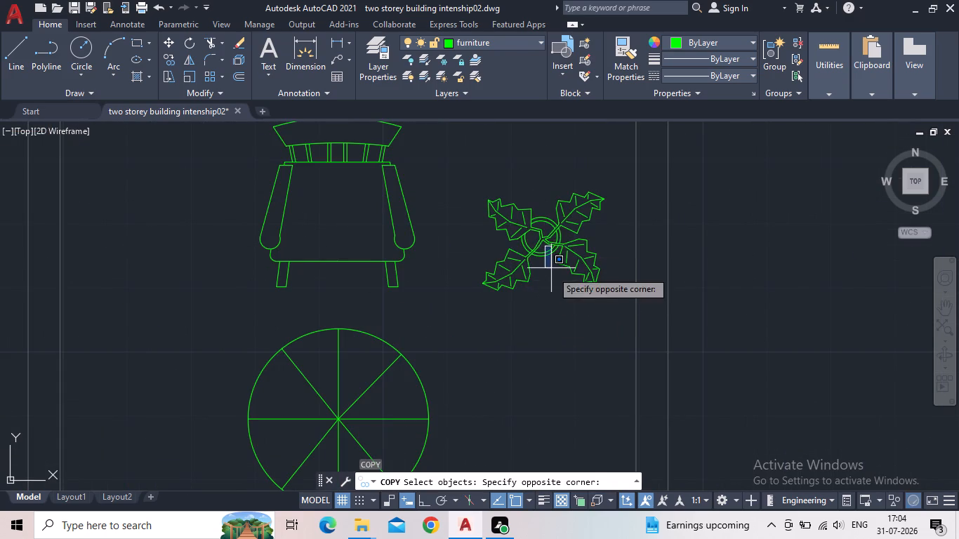
pyautogui.moveTo(550, 262); pyautogui.dragTo(543, 258)
pyautogui.click(531, 245)
pyautogui.press('space')
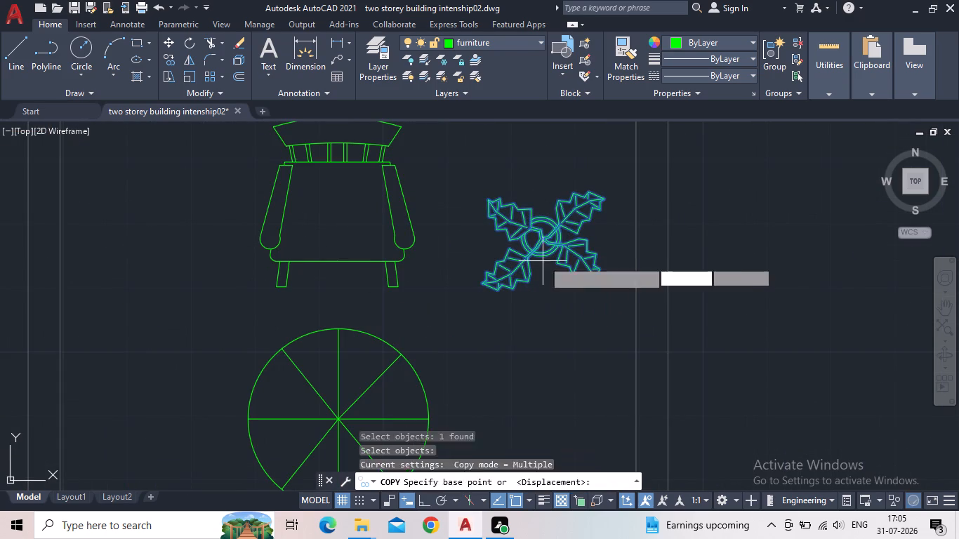
pyautogui.click(542, 234)
pyautogui.middleClick(557, 352)
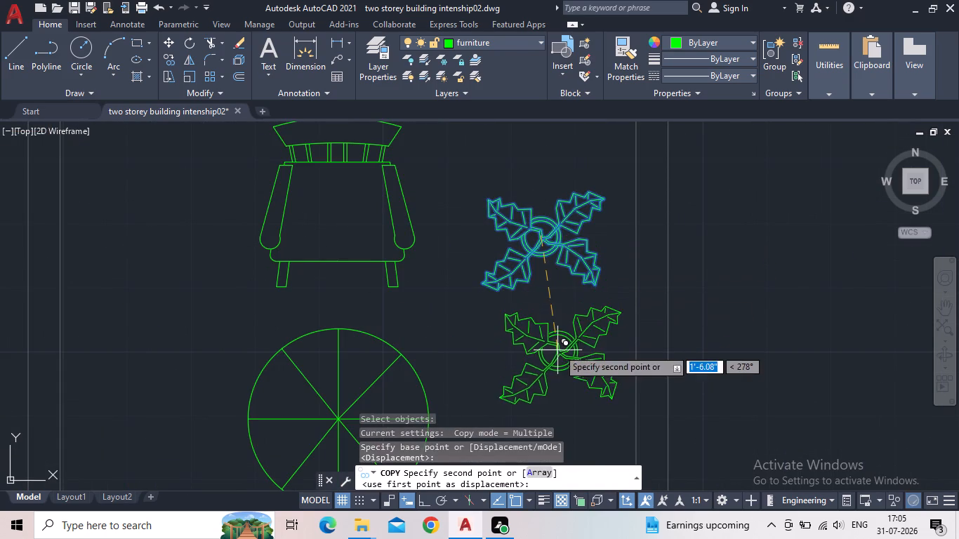
pyautogui.click(419, 502)
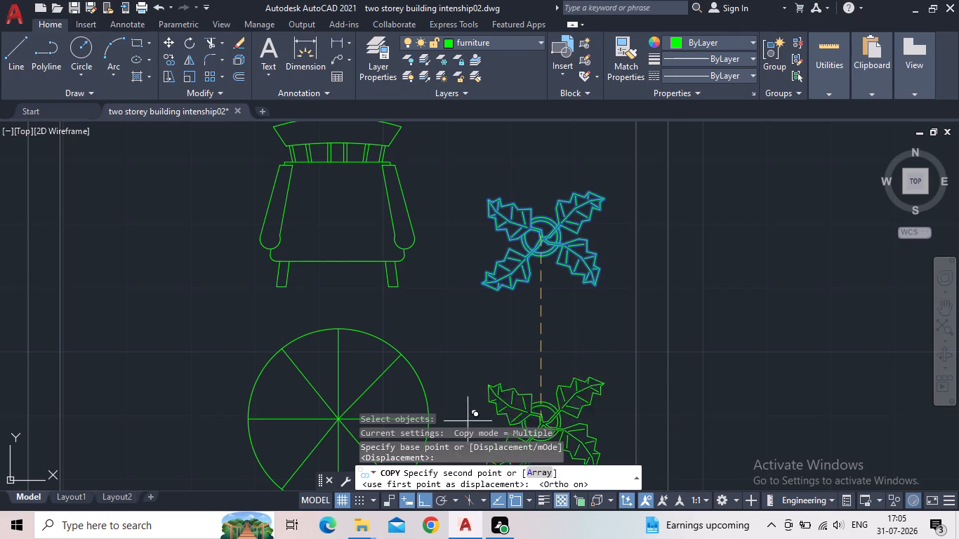
pyautogui.moveTo(510, 319); pyautogui.dragTo(548, 246, button='middle')
pyautogui.scroll(-1, 555, 239)
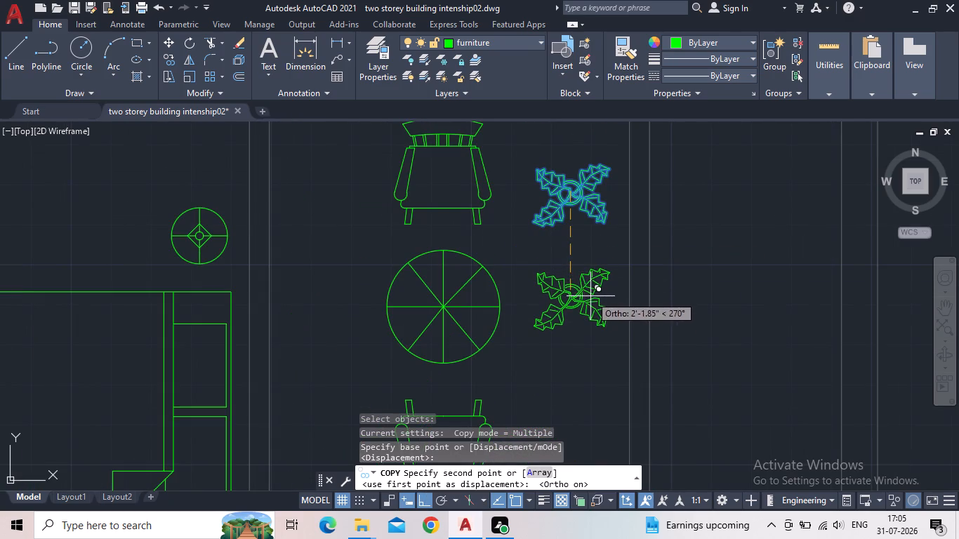
pyautogui.click(590, 296)
pyautogui.moveTo(576, 365); pyautogui.dragTo(582, 239, button='middle')
pyautogui.scroll(-2, 582, 237)
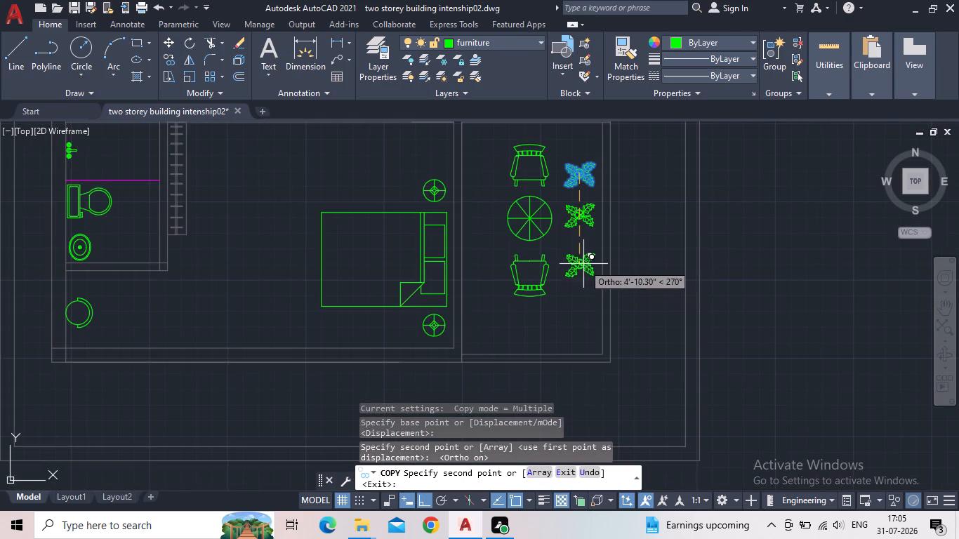
pyautogui.click(584, 263)
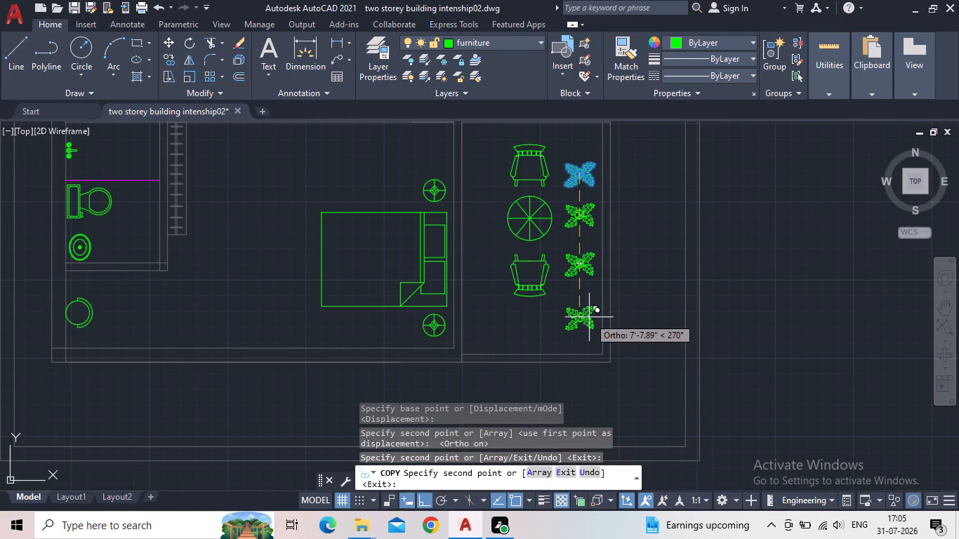
pyautogui.click(590, 316)
pyautogui.press('Escape')
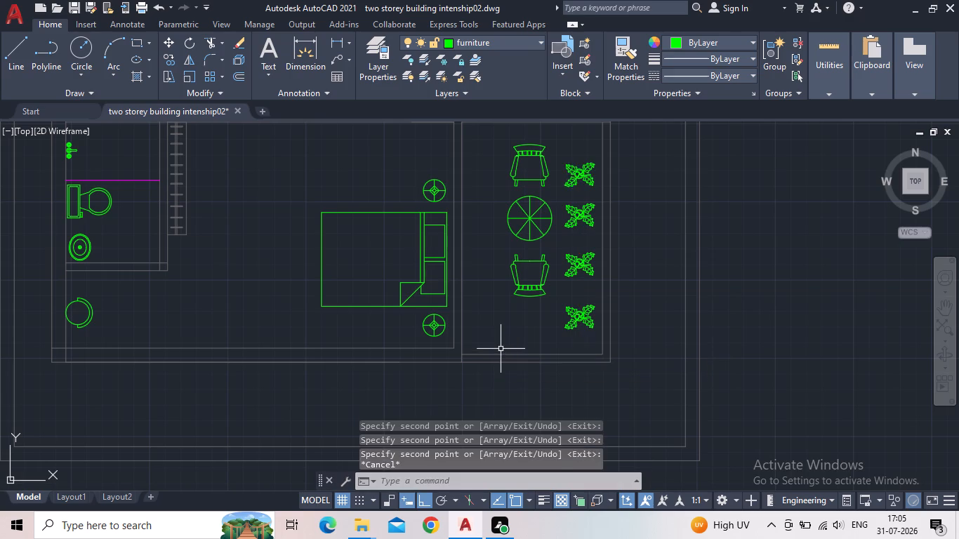
# Save the drawing.
pyautogui.scroll(-2, 501, 349)
pyautogui.scroll(2, 549, 305)
pyautogui.moveTo(470, 302); pyautogui.dragTo(442, 253, button='middle')
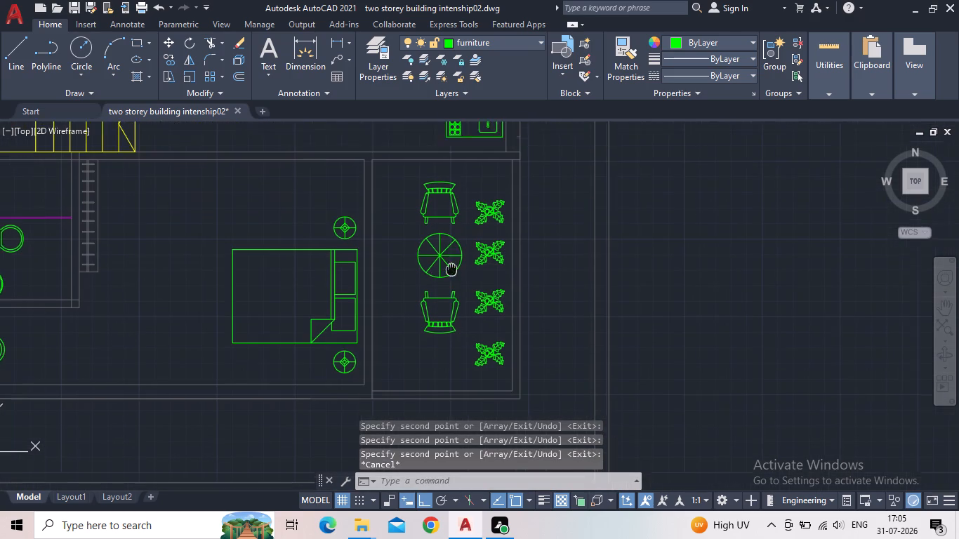
pyautogui.click(74, 9)
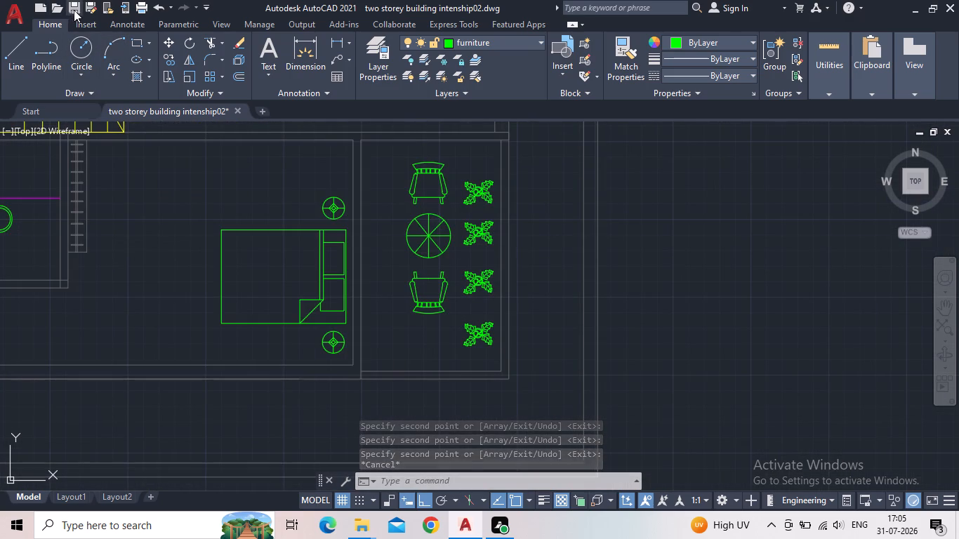
# Examine the furnished rooms of the plan, from the southern bedroom and bathroom up to the northern bedroom.
pyautogui.scroll(-1, 425, 274)
pyautogui.moveTo(409, 265); pyautogui.dragTo(384, 275, button='middle')
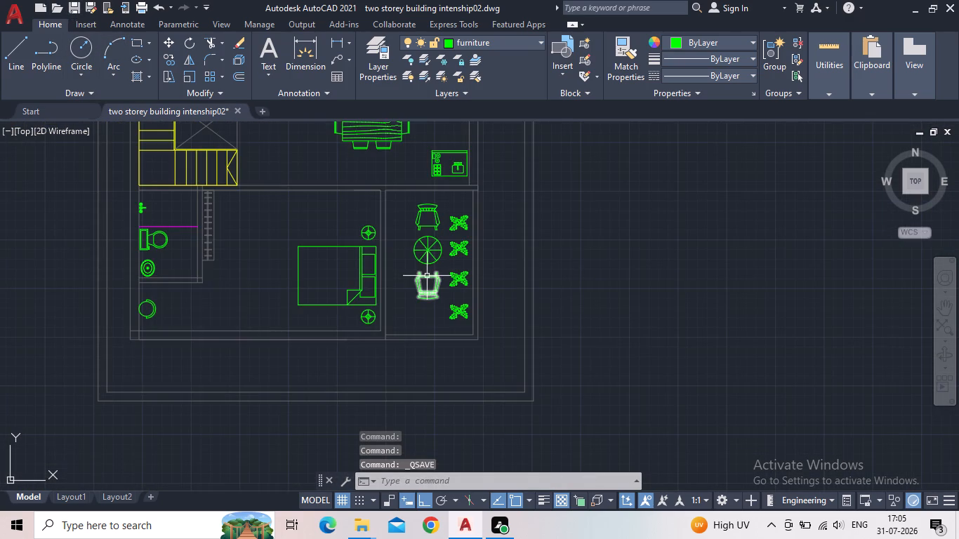
pyautogui.moveTo(384, 275); pyautogui.dragTo(266, 328, button='middle')
pyautogui.scroll(-1, 265, 329)
pyautogui.moveTo(157, 316); pyautogui.dragTo(393, 264, button='middle')
pyautogui.scroll(1, 167, 310)
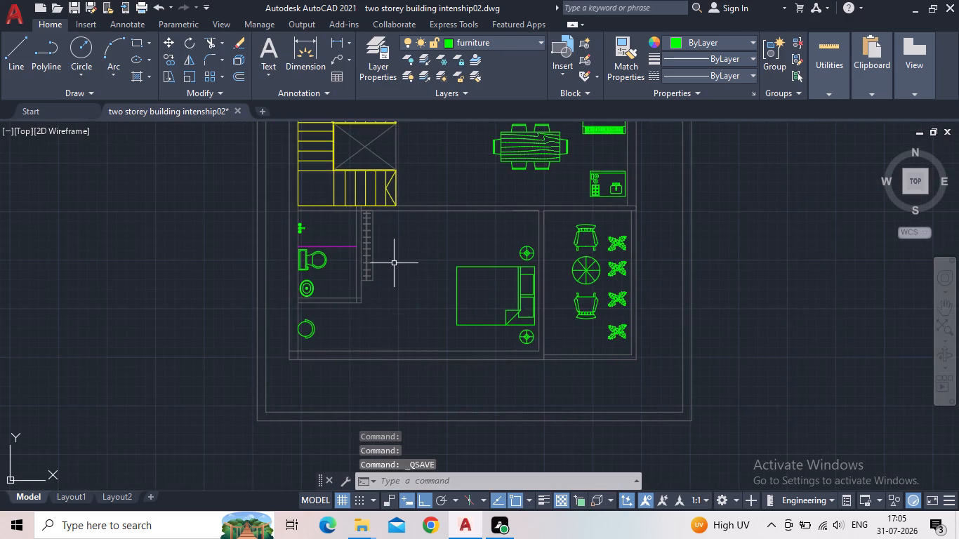
pyautogui.scroll(1, 373, 335)
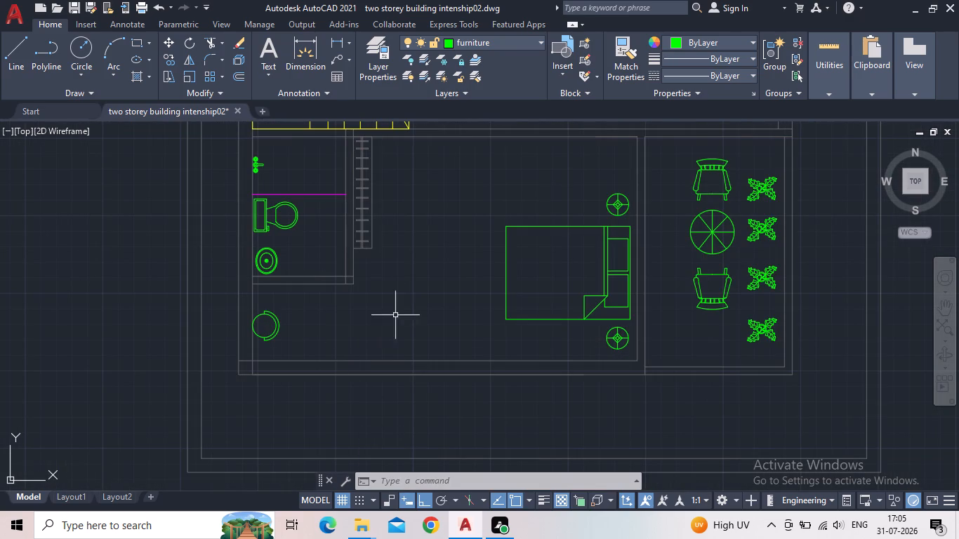
pyautogui.moveTo(442, 282); pyautogui.dragTo(348, 296, button='middle')
pyautogui.scroll(-1, 334, 279)
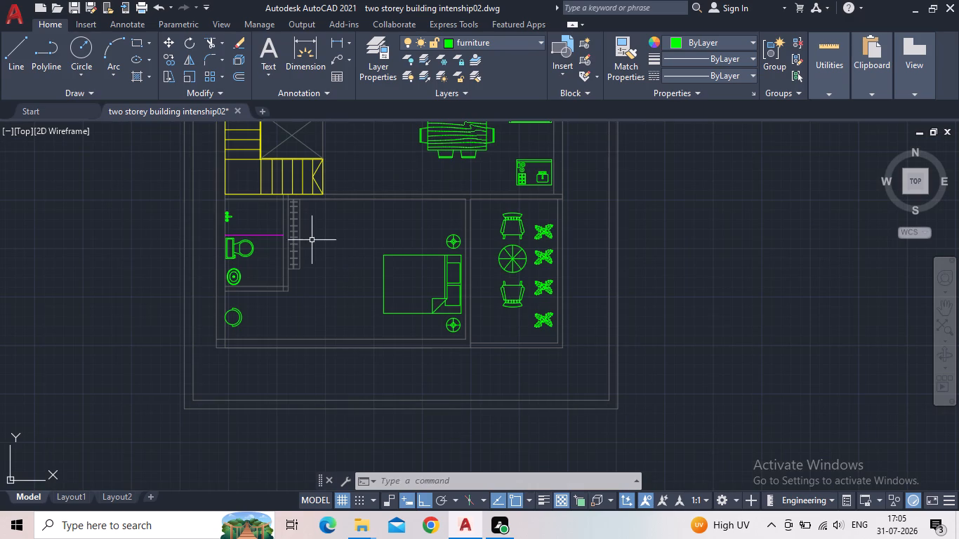
pyautogui.scroll(1, 303, 262)
pyautogui.moveTo(304, 269); pyautogui.dragTo(284, 415, button='middle')
pyautogui.scroll(-1, 286, 404)
pyautogui.moveTo(339, 281); pyautogui.dragTo(315, 345, button='middle')
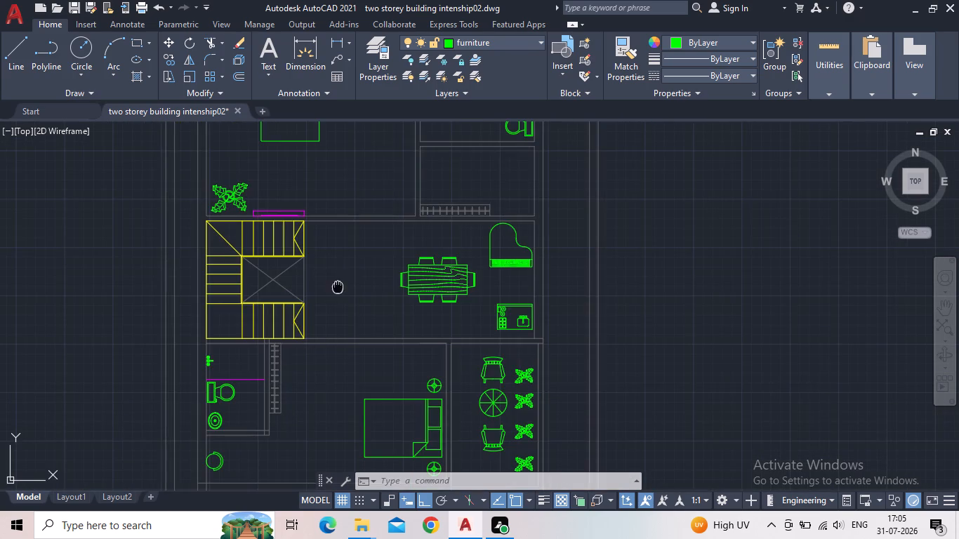
pyautogui.moveTo(315, 345); pyautogui.dragTo(304, 395, button='middle')
pyautogui.moveTo(307, 385); pyautogui.dragTo(322, 355, button='middle')
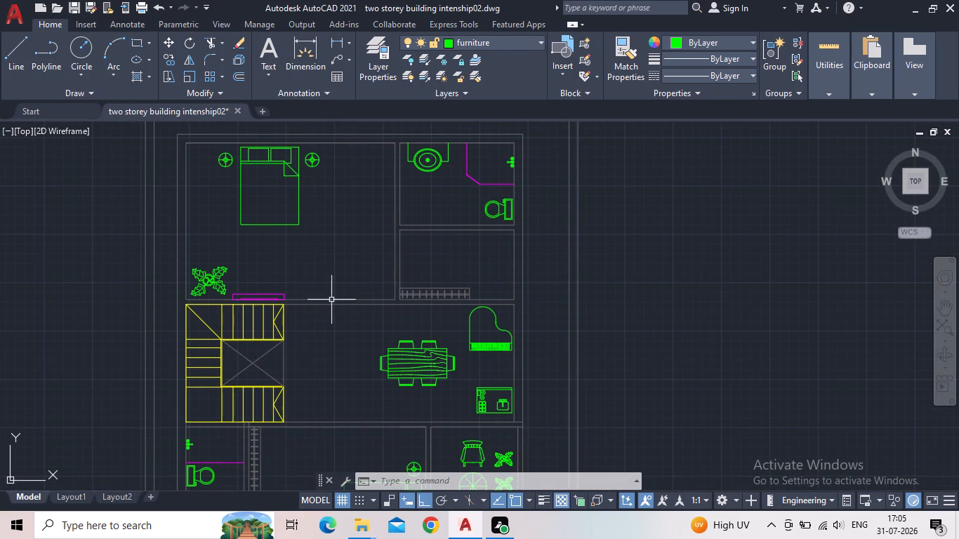
# Move the thin magenta wall unit north of the staircase, including its inner strip and both short end lines, about 11" east along the wall.
pyautogui.scroll(2, 230, 293)
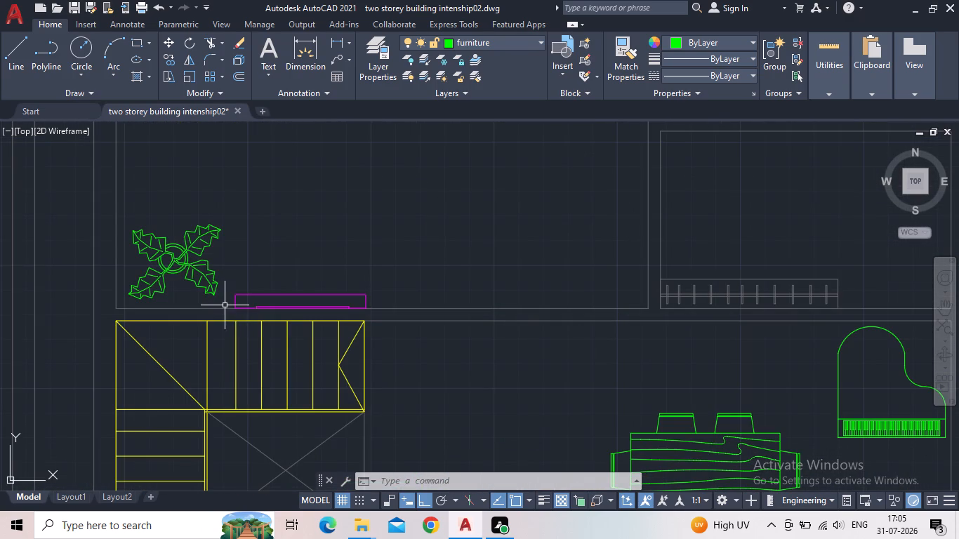
pyautogui.click(224, 305)
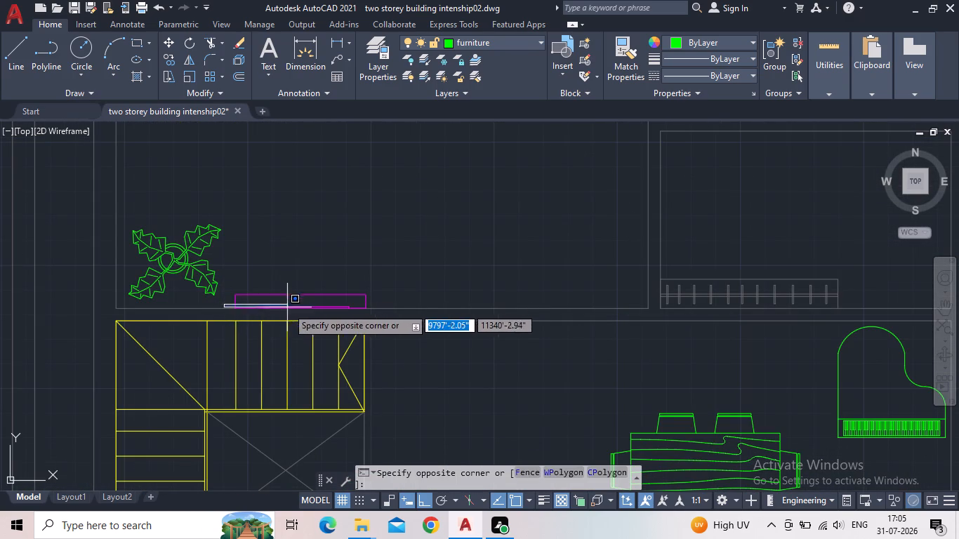
pyautogui.click(289, 308)
pyautogui.moveTo(390, 304); pyautogui.dragTo(380, 303)
pyautogui.scroll(1, 324, 302)
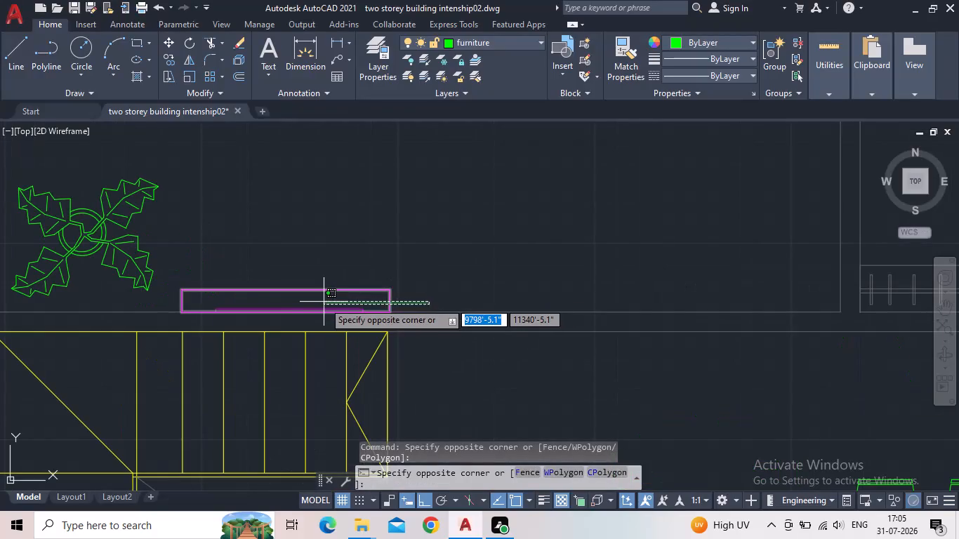
pyautogui.click(326, 288)
pyautogui.scroll(2, 307, 305)
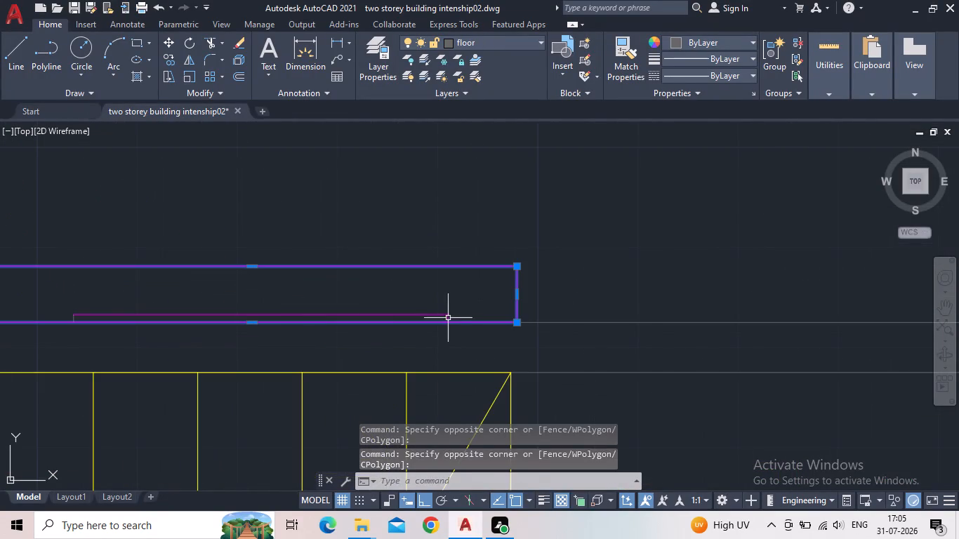
pyautogui.moveTo(462, 315); pyautogui.dragTo(451, 315)
pyautogui.click(421, 314)
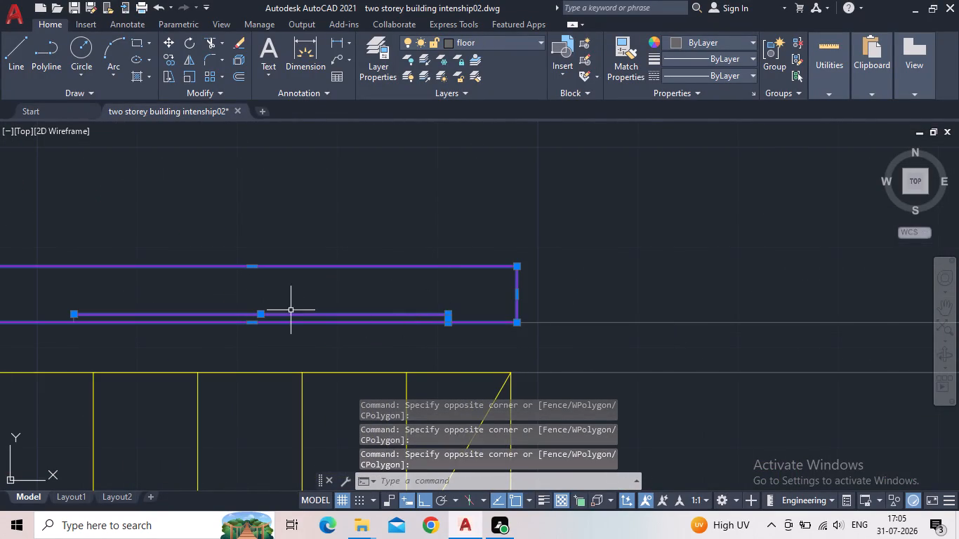
pyautogui.scroll(3, 100, 312)
pyautogui.moveTo(85, 328); pyautogui.dragTo(373, 269, button='middle')
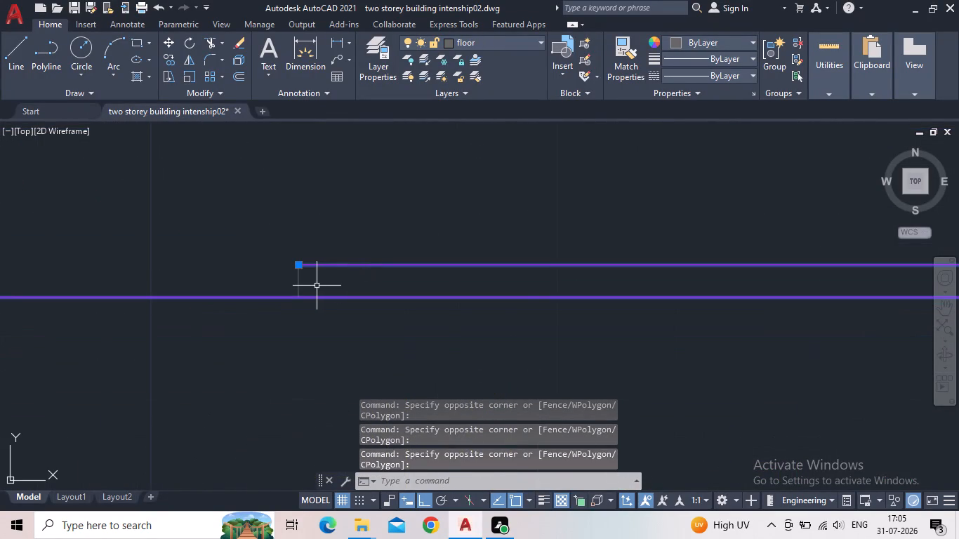
pyautogui.click(317, 286)
pyautogui.click(265, 277)
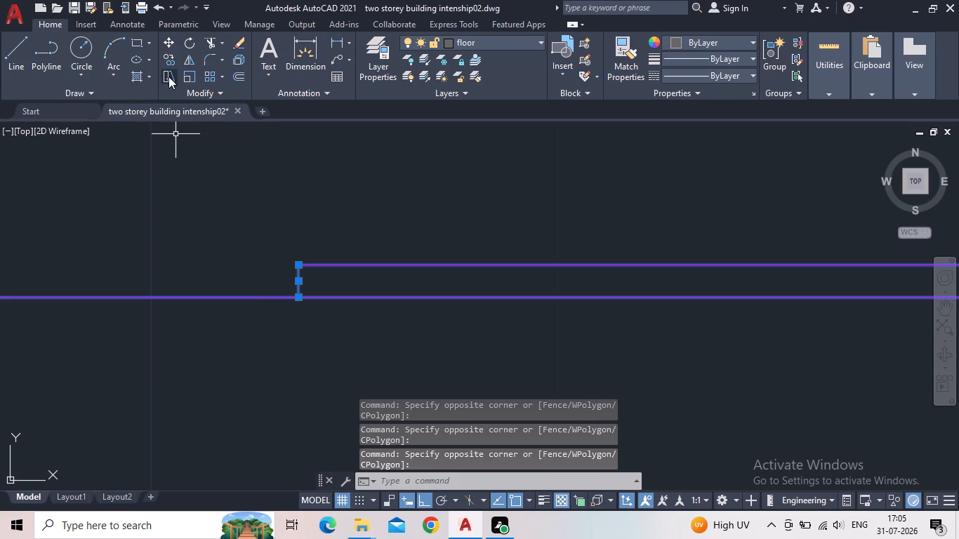
pyautogui.press('m')
pyautogui.press('Return')
pyautogui.scroll(-3, 312, 205)
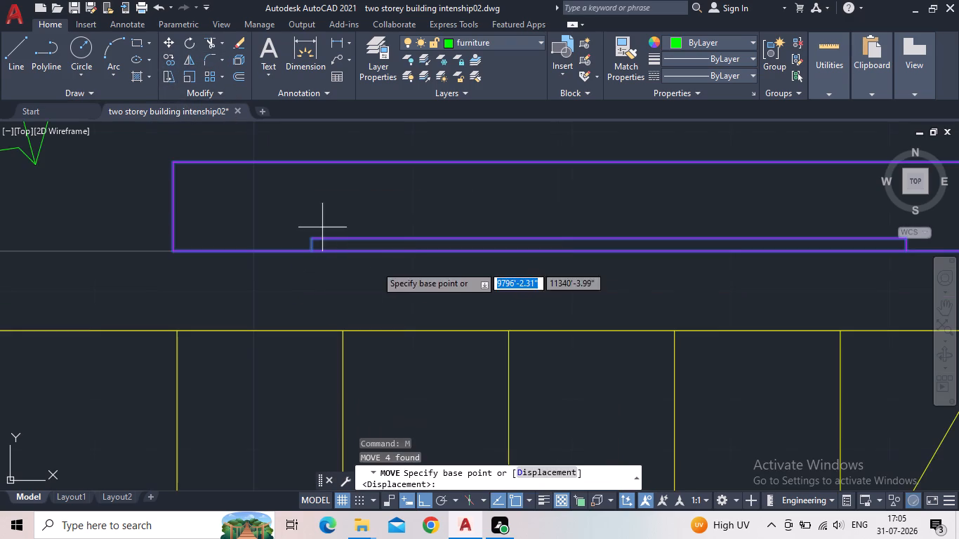
pyautogui.scroll(-1, 435, 253)
pyautogui.moveTo(538, 250); pyautogui.dragTo(564, 253)
pyautogui.moveTo(682, 244); pyautogui.dragTo(611, 251, button='middle')
pyautogui.scroll(-6, 587, 248)
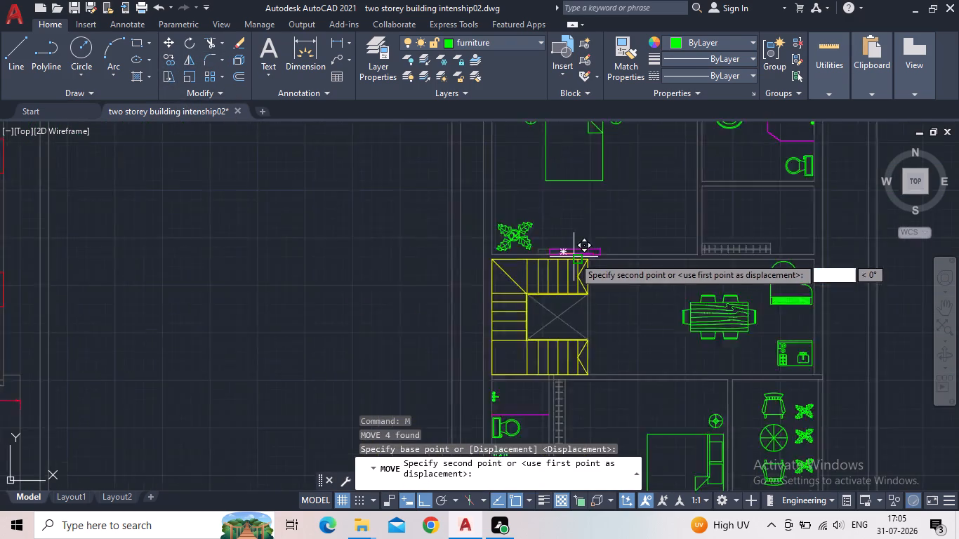
pyautogui.scroll(2, 576, 257)
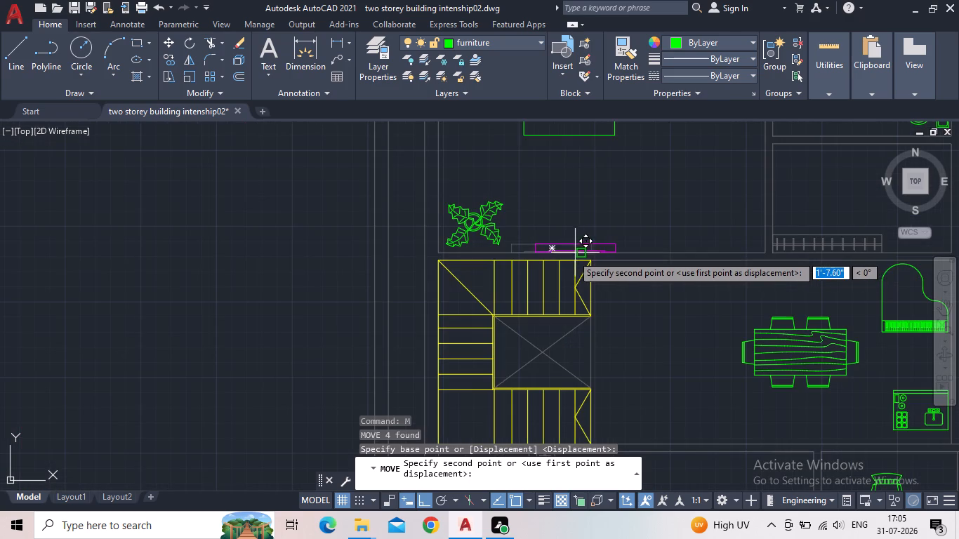
pyautogui.scroll(2, 569, 255)
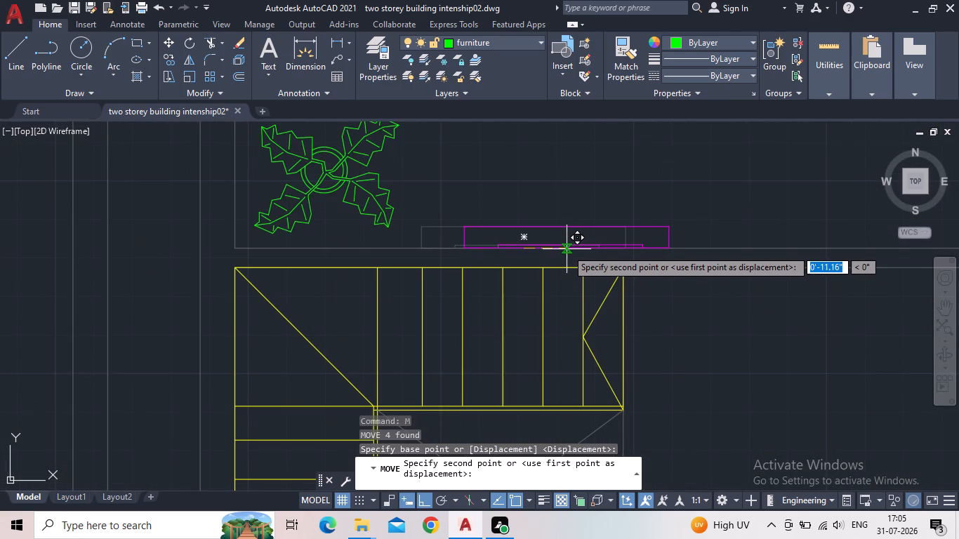
pyautogui.click(567, 249)
# Give the moved wall unit north of the staircase, including its inner strip and short end lines, Layer1's magenta colour.
pyautogui.scroll(-2, 511, 265)
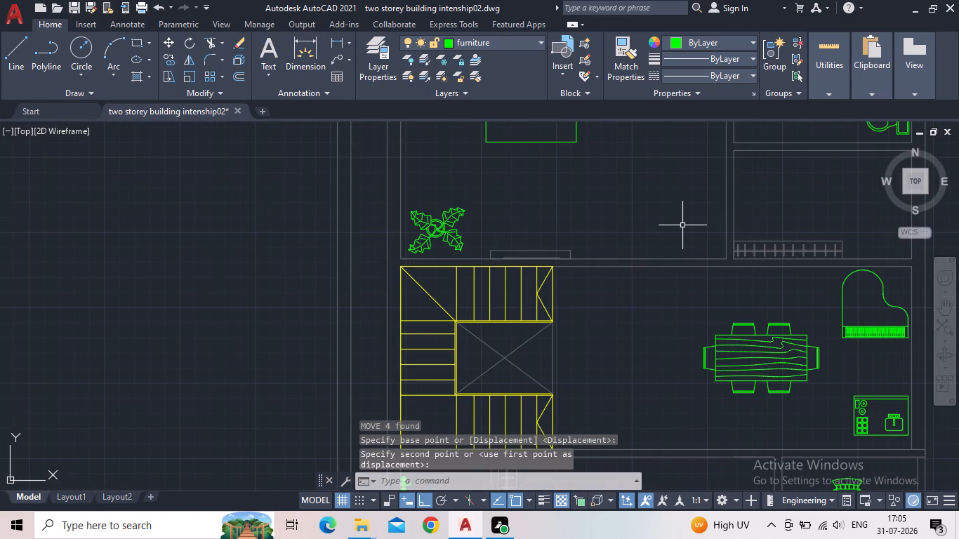
pyautogui.scroll(3, 555, 245)
pyautogui.click(618, 286)
pyautogui.click(560, 244)
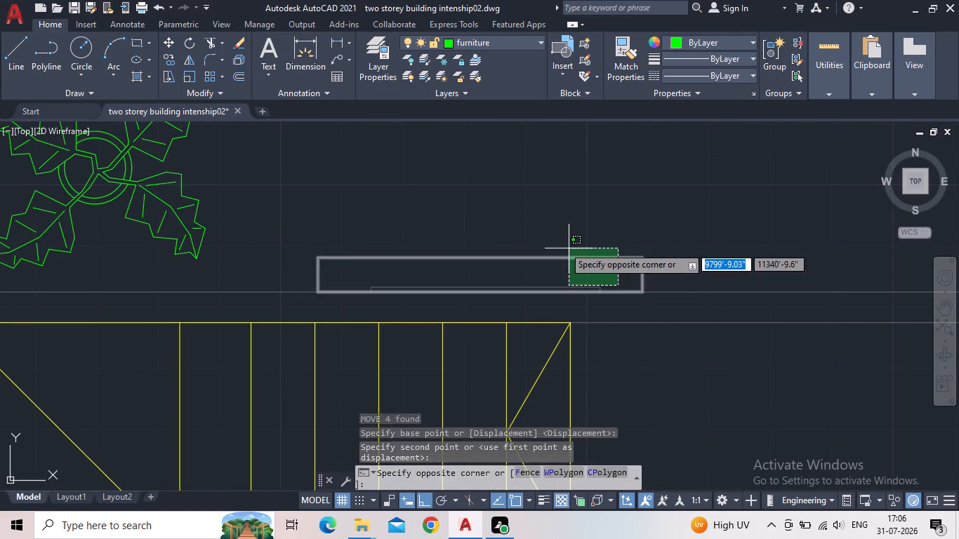
pyautogui.scroll(3, 546, 275)
pyautogui.moveTo(786, 326); pyautogui.dragTo(776, 326)
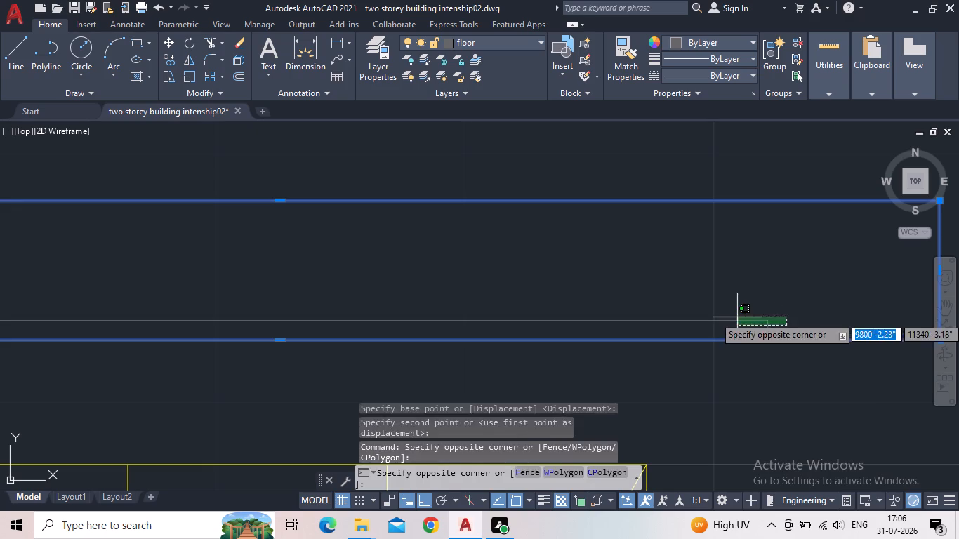
pyautogui.click(701, 310)
pyautogui.moveTo(496, 281); pyautogui.dragTo(881, 260, button='middle')
pyautogui.scroll(-2, 882, 260)
pyautogui.scroll(1, 557, 290)
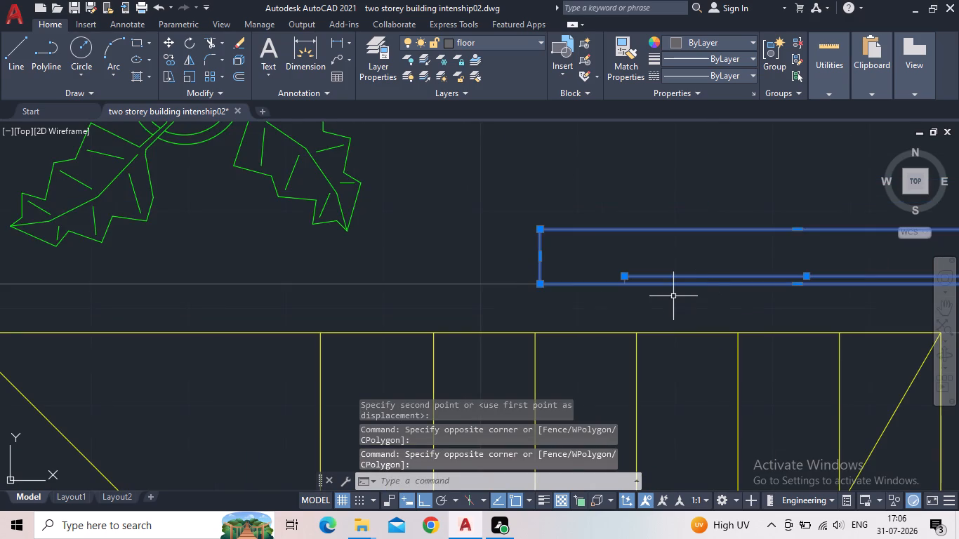
pyautogui.scroll(1, 648, 297)
pyautogui.moveTo(742, 264); pyautogui.dragTo(730, 264)
pyautogui.click(682, 256)
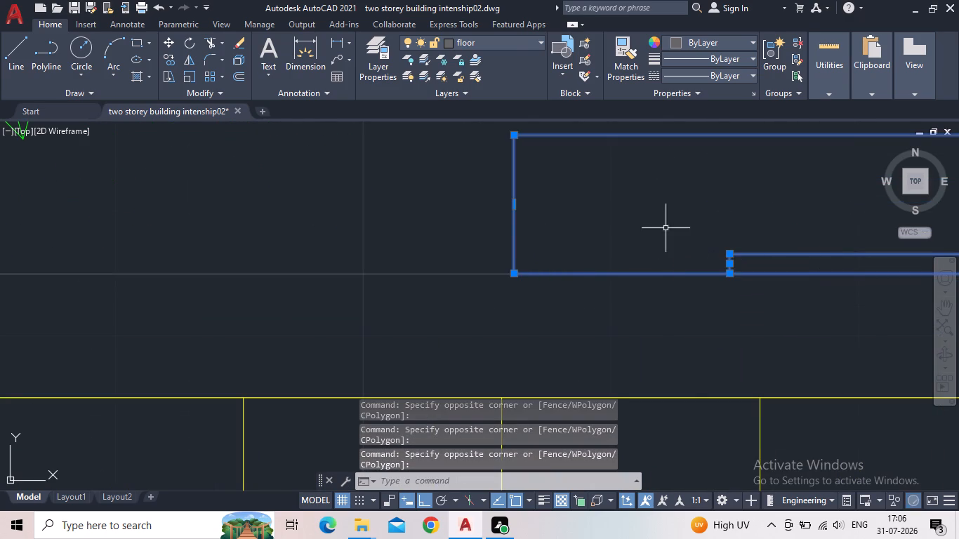
pyautogui.click(482, 46)
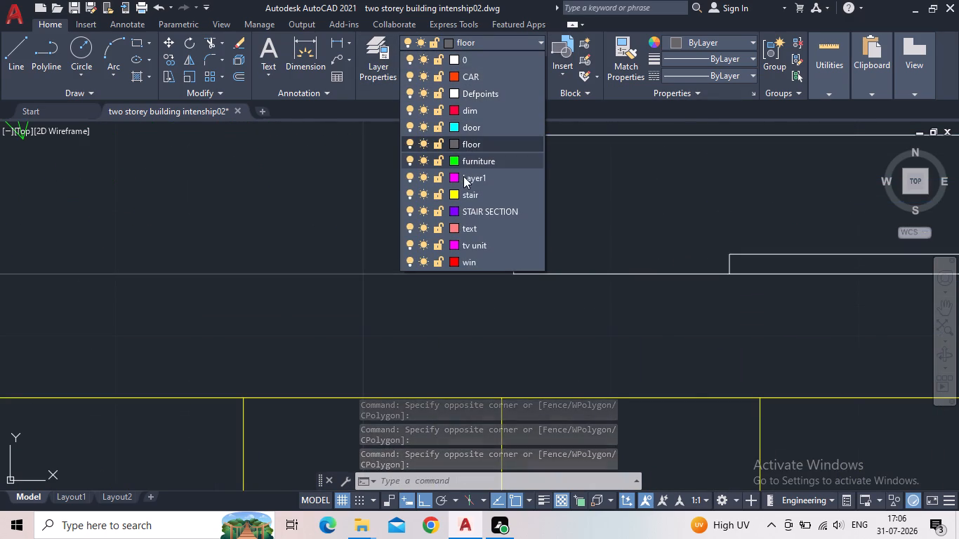
pyautogui.click(456, 178)
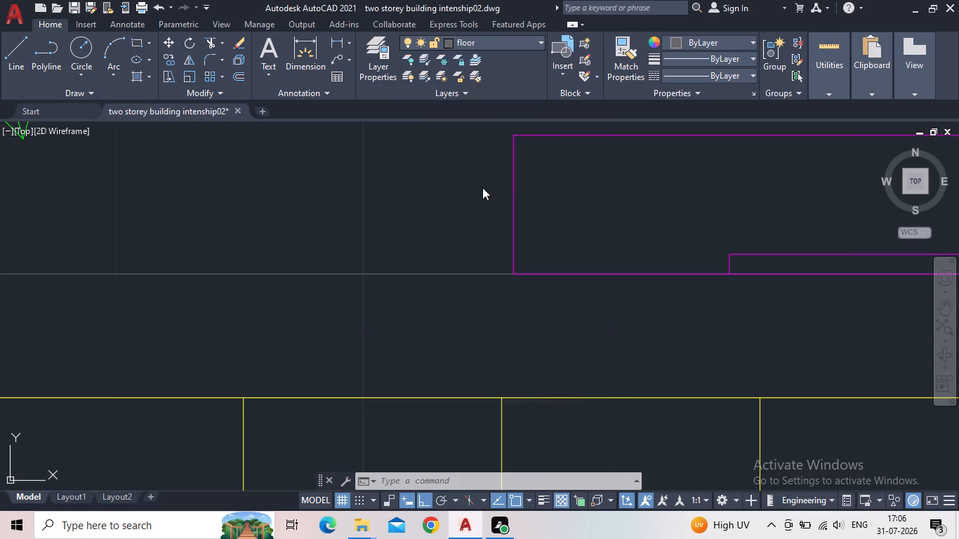
pyautogui.click(666, 368)
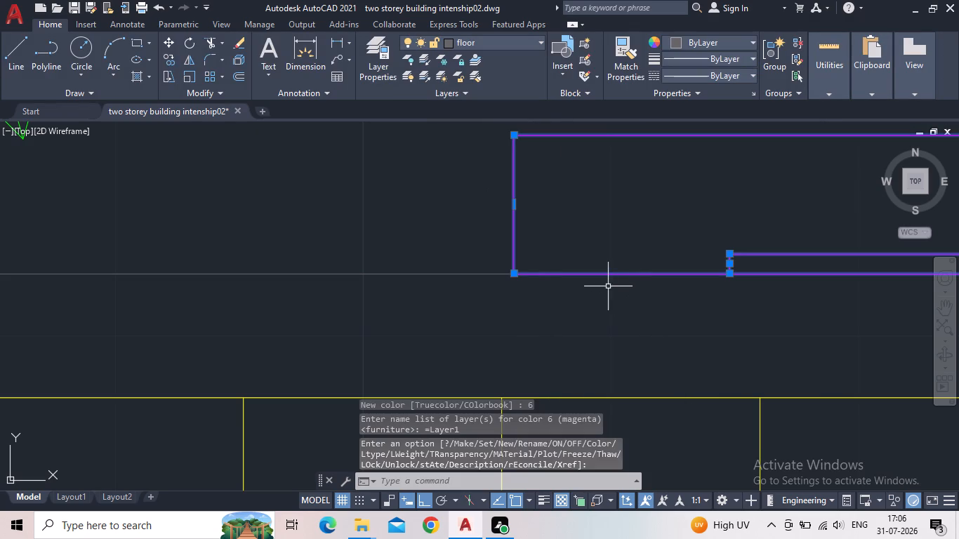
pyautogui.moveTo(447, 244); pyautogui.dragTo(326, 280, button='middle')
pyautogui.scroll(-2, 318, 282)
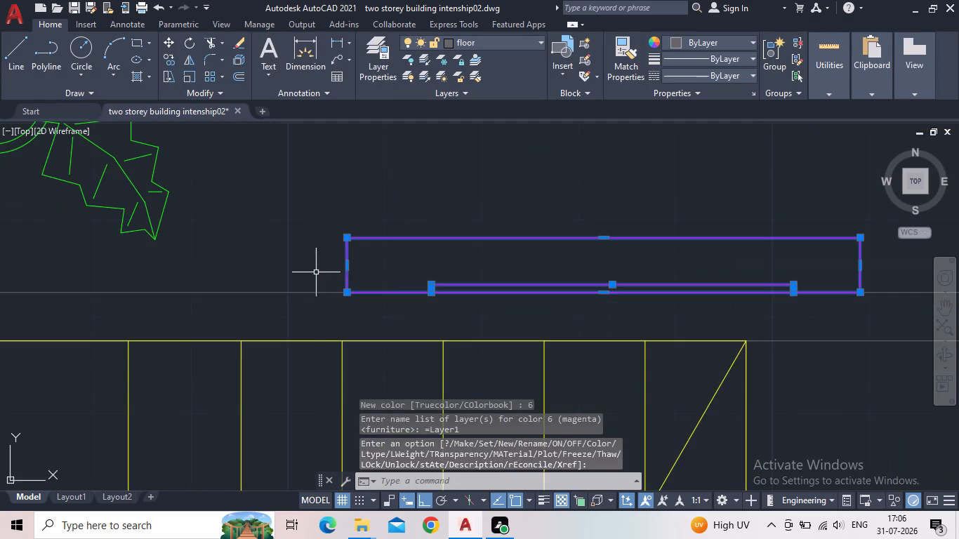
pyautogui.press('Escape')
# Examine the northern bedroom, the northeast bathroom, the small room south of it and the dining area.
pyautogui.scroll(-2, 351, 281)
pyautogui.scroll(-1, 455, 279)
pyautogui.moveTo(470, 259); pyautogui.dragTo(469, 261, button='middle')
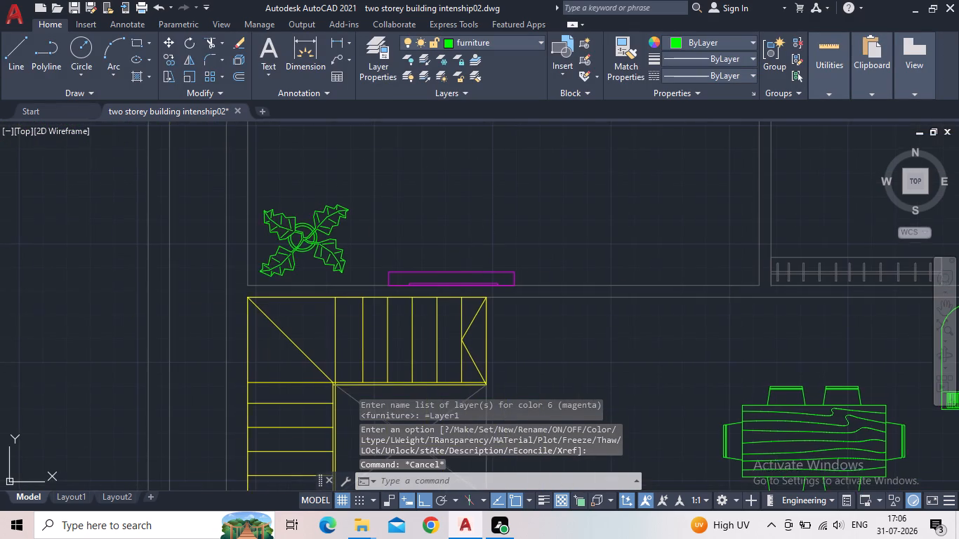
pyautogui.moveTo(469, 261); pyautogui.dragTo(442, 308, button='middle')
pyautogui.scroll(-1, 439, 312)
pyautogui.moveTo(487, 355); pyautogui.dragTo(477, 355, button='middle')
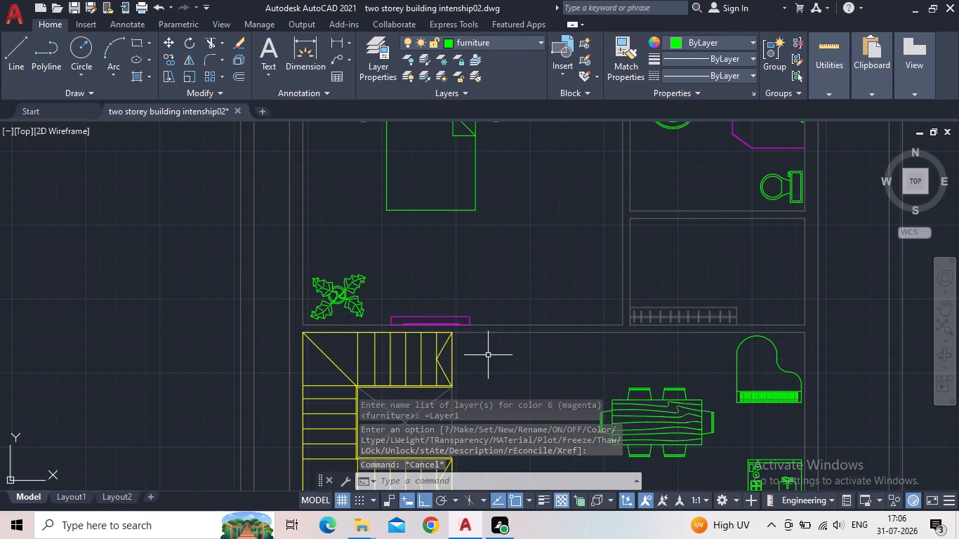
pyautogui.moveTo(477, 355); pyautogui.dragTo(462, 359, button='middle')
pyautogui.scroll(-2, 461, 360)
pyautogui.moveTo(479, 337); pyautogui.dragTo(381, 282, button='middle')
pyautogui.scroll(1, 444, 212)
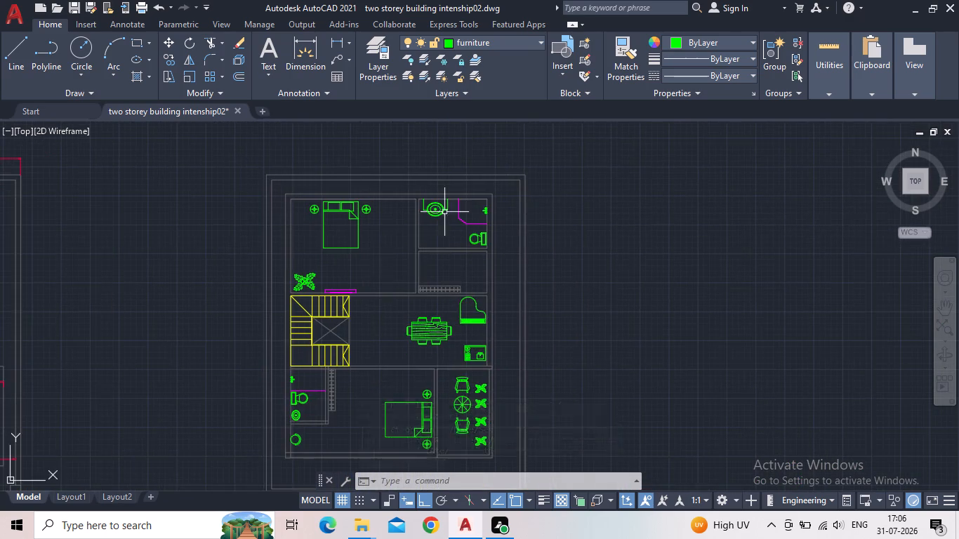
pyautogui.scroll(2, 444, 212)
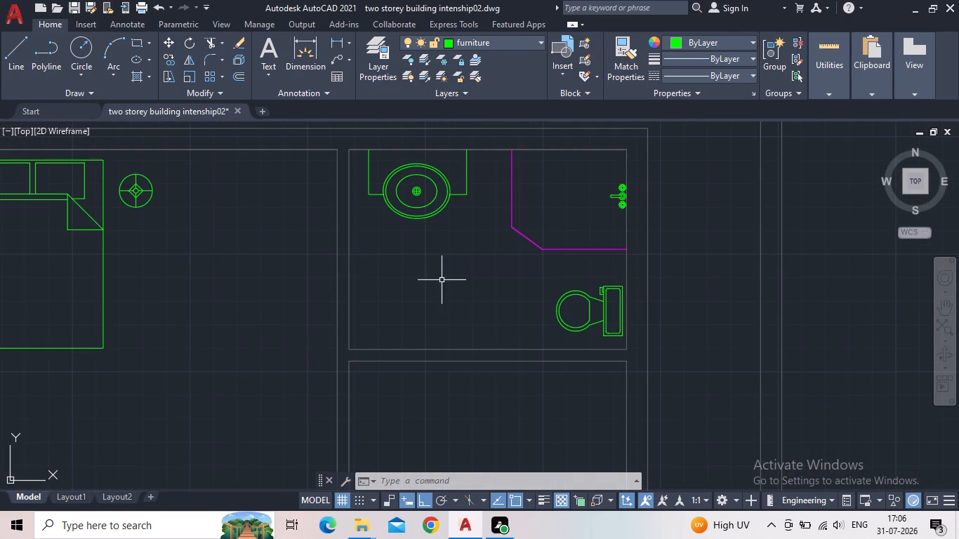
pyautogui.moveTo(377, 234); pyautogui.dragTo(353, 199, button='middle')
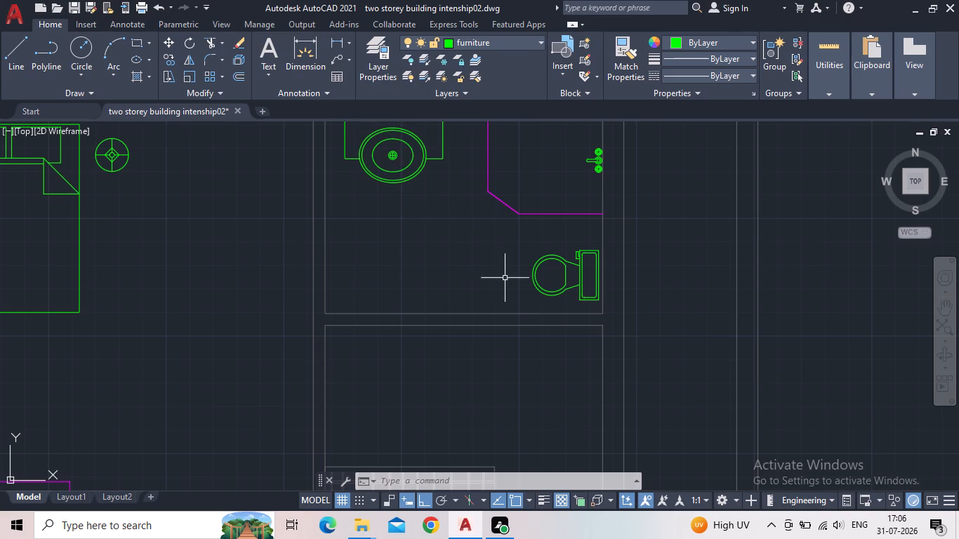
pyautogui.moveTo(694, 289); pyautogui.dragTo(624, 295, button='middle')
pyautogui.scroll(-2, 600, 282)
pyautogui.moveTo(614, 313); pyautogui.dragTo(558, 211, button='middle')
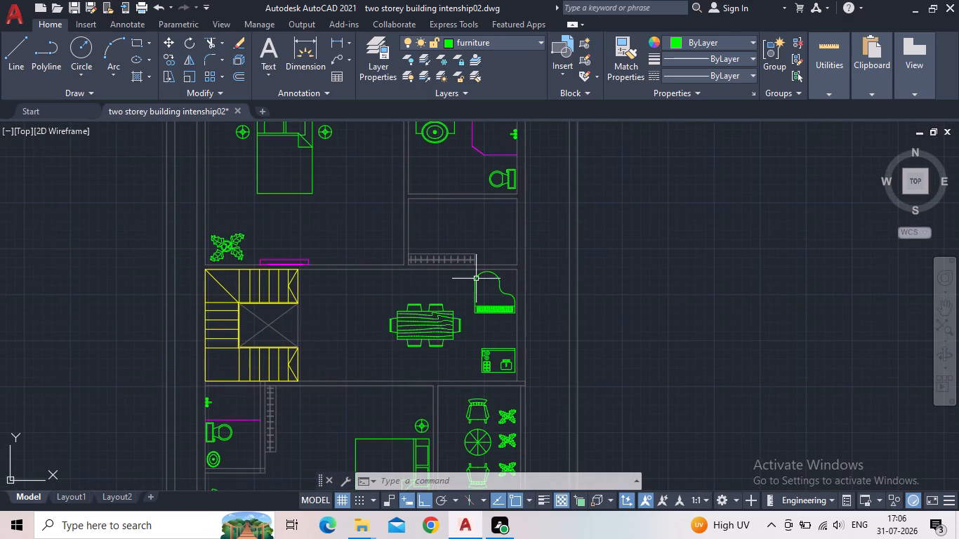
pyautogui.scroll(2, 443, 274)
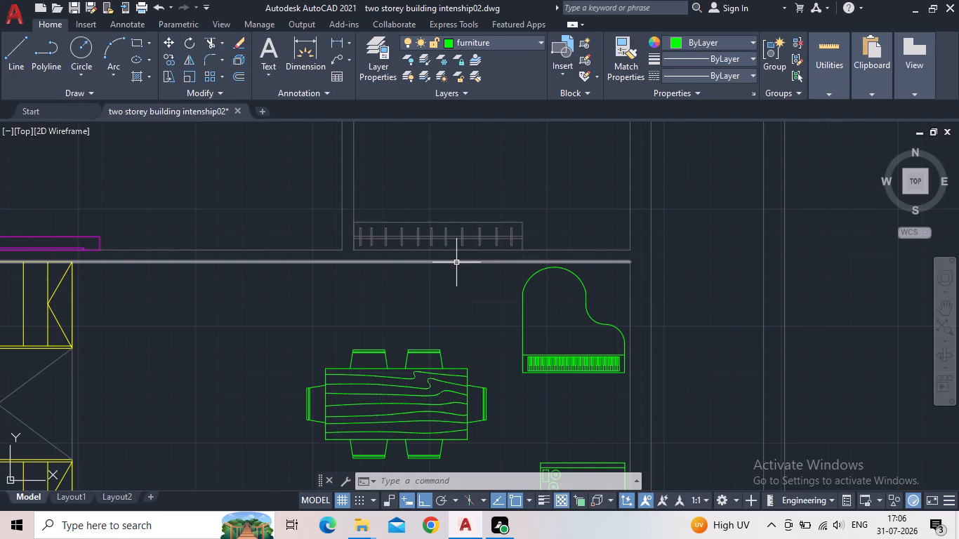
# Offset the east wall line of the small room below the northeast bathroom 2' into the room.
pyautogui.moveTo(725, 270); pyautogui.dragTo(610, 355, button='middle')
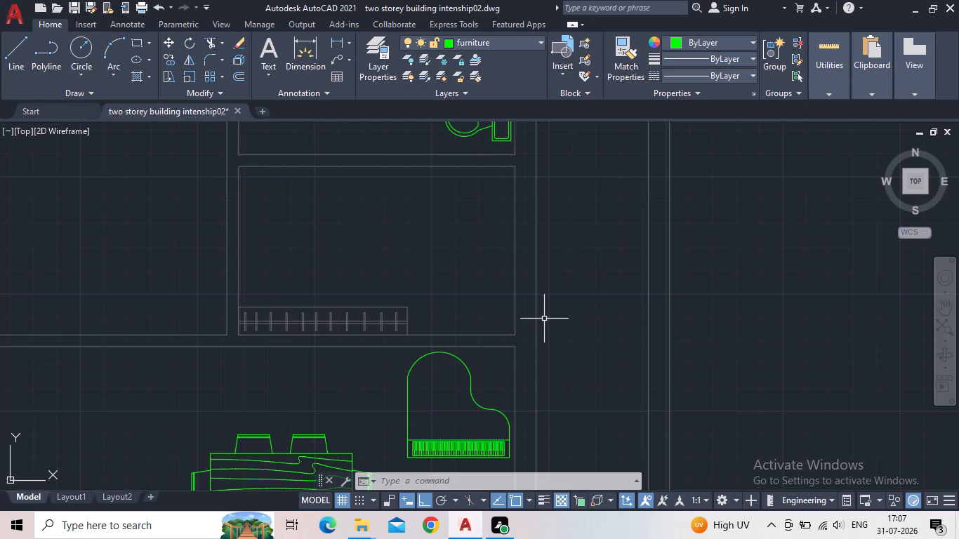
pyautogui.moveTo(560, 326); pyautogui.dragTo(597, 401, button='middle')
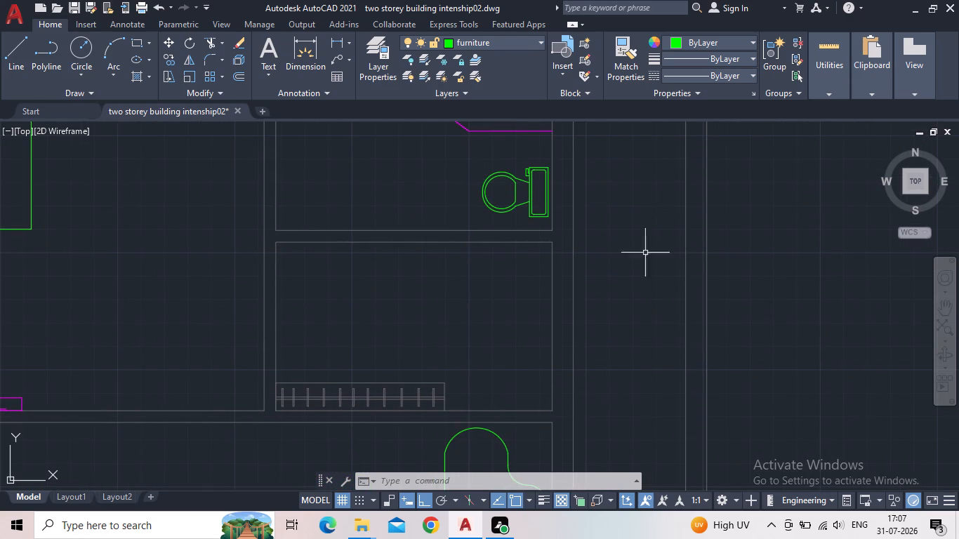
pyautogui.press('Escape')
pyautogui.press('o')
pyautogui.press('Return')
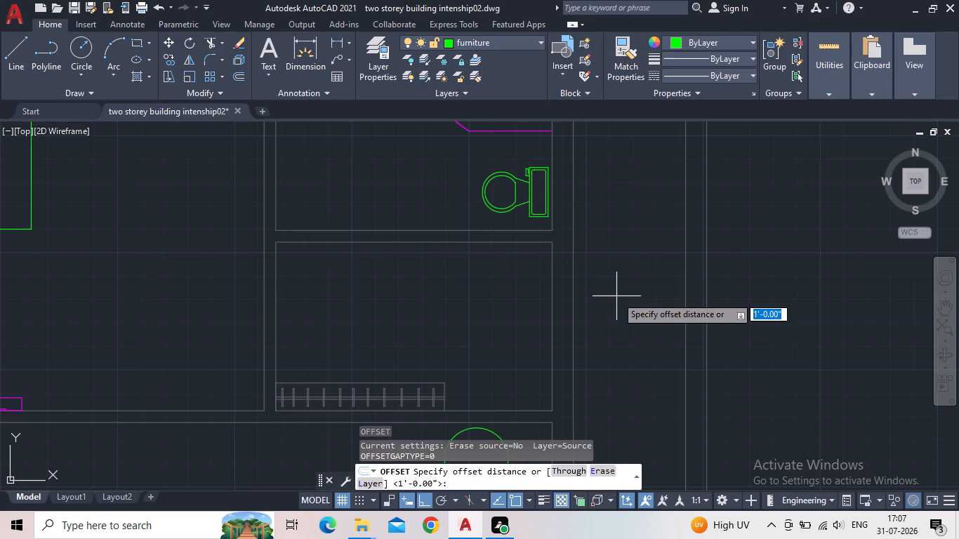
pyautogui.press('2')
pyautogui.press("'")
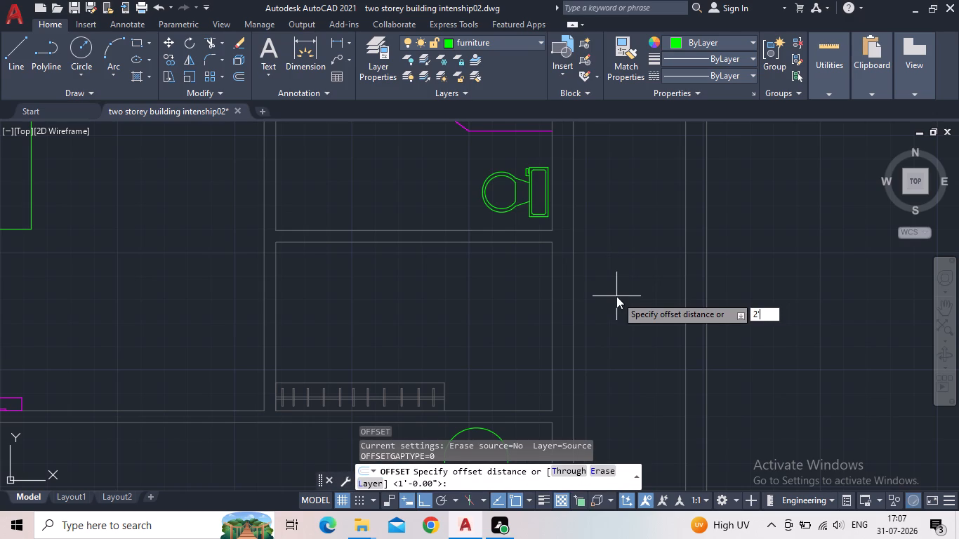
pyautogui.press('Return')
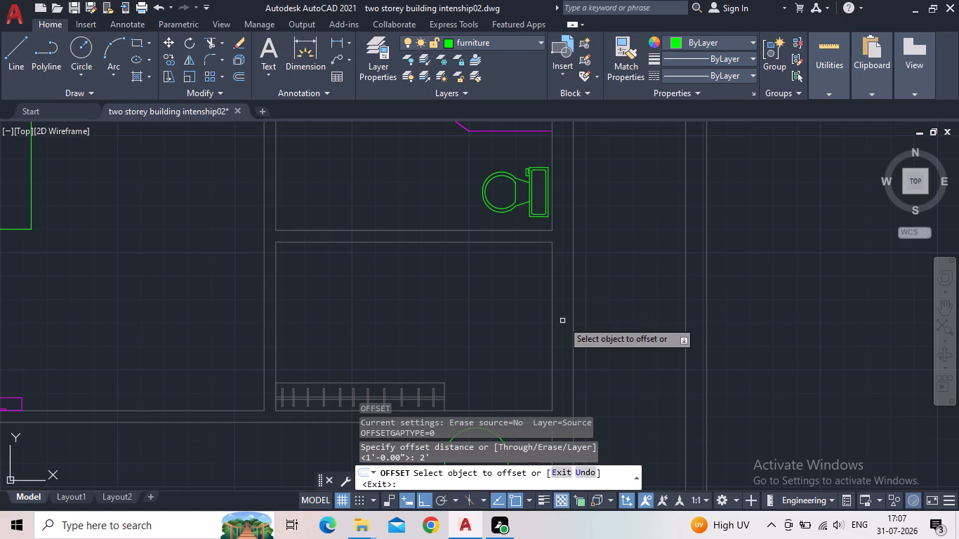
pyautogui.click(550, 327)
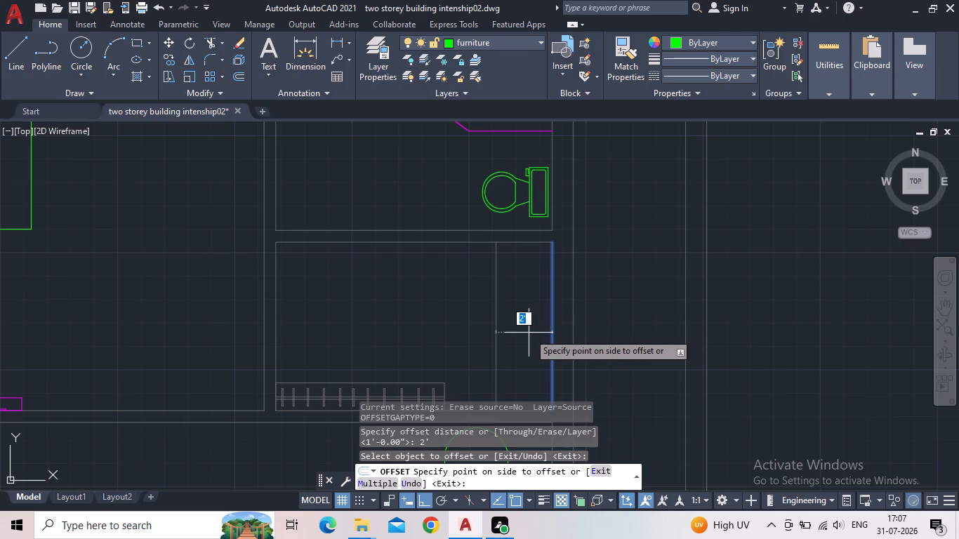
pyautogui.click(529, 333)
pyautogui.moveTo(461, 324); pyautogui.dragTo(496, 309, button='middle')
pyautogui.scroll(-1, 496, 309)
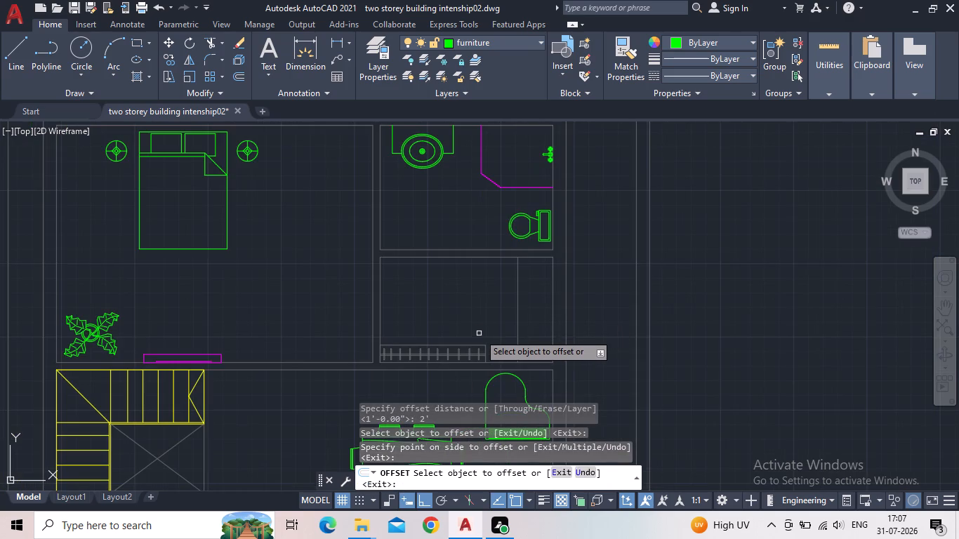
pyautogui.scroll(1, 477, 334)
pyautogui.press('Escape')
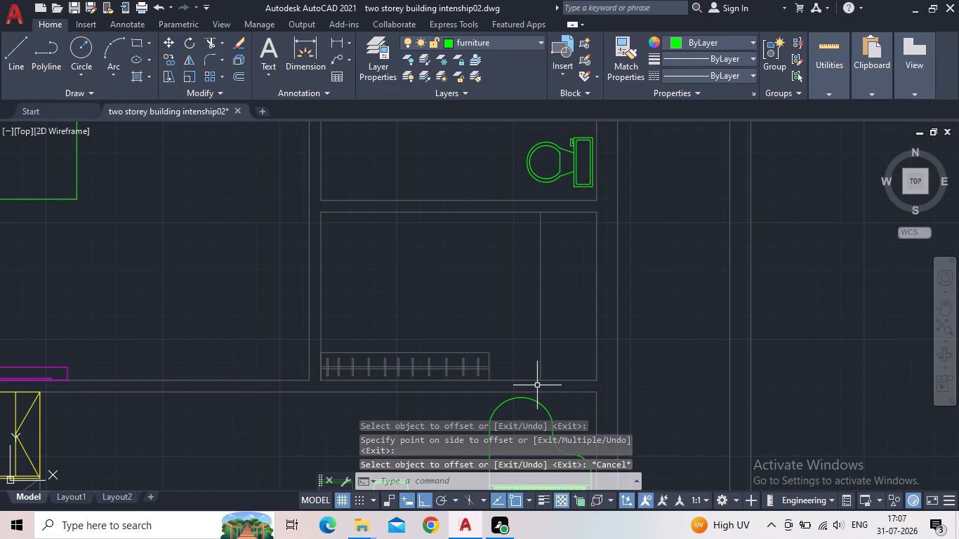
pyautogui.scroll(1, 541, 382)
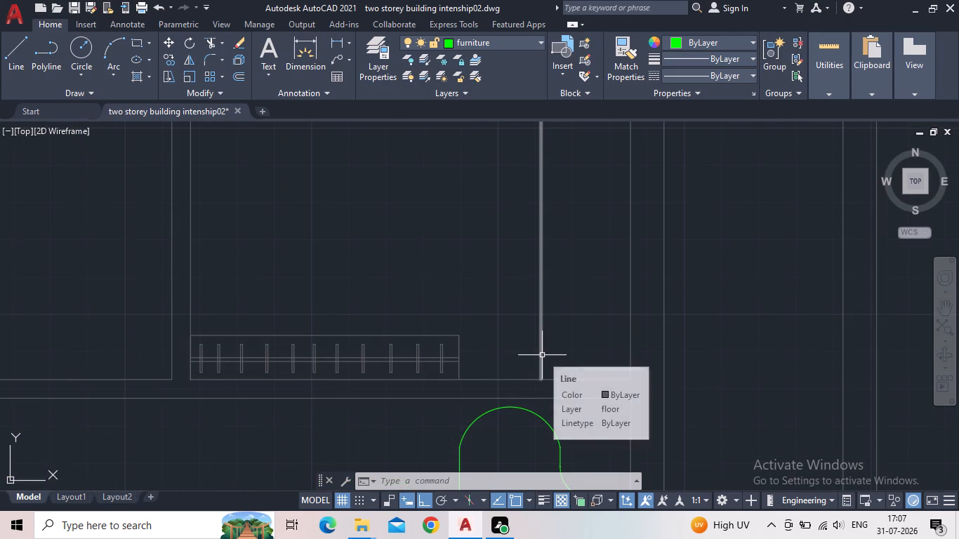
pyautogui.click(542, 355)
pyautogui.scroll(-1, 533, 310)
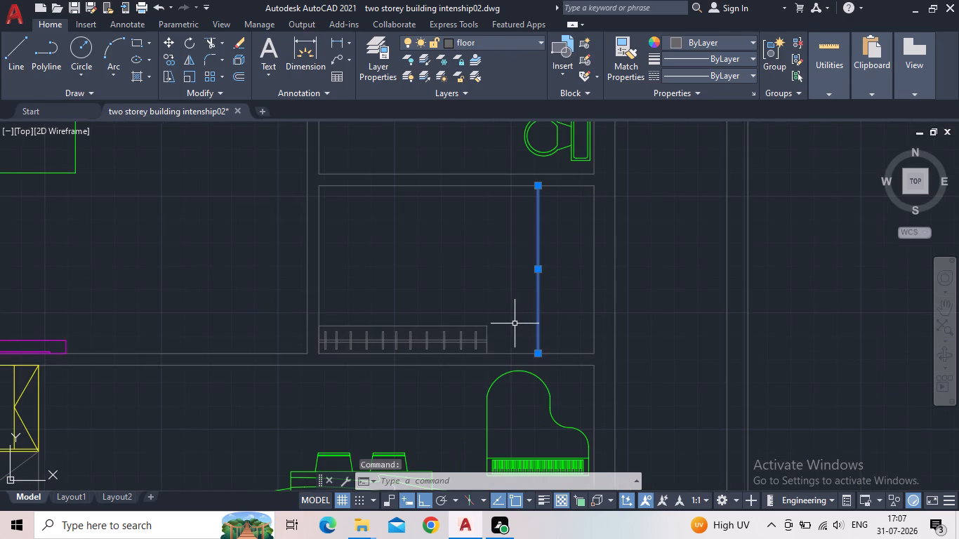
pyautogui.press('Escape')
# Copy the round stool from the southern bedroom's west wall into the small northeast room, just west of the offset line, with Ortho off.
pyautogui.scroll(-2, 509, 328)
pyautogui.moveTo(498, 339); pyautogui.dragTo(679, 192, button='middle')
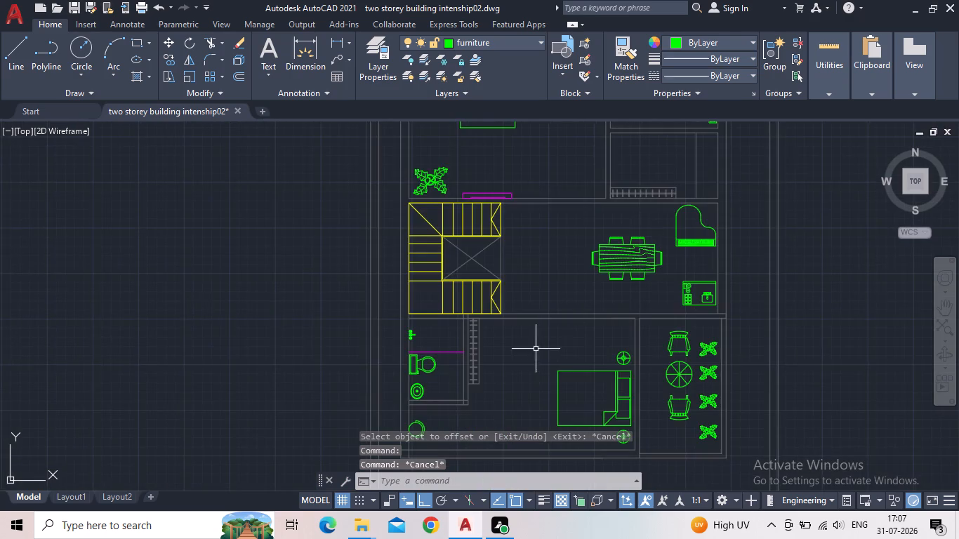
pyautogui.moveTo(536, 343); pyautogui.dragTo(602, 189, button='middle')
pyautogui.scroll(2, 487, 309)
pyautogui.click(507, 255)
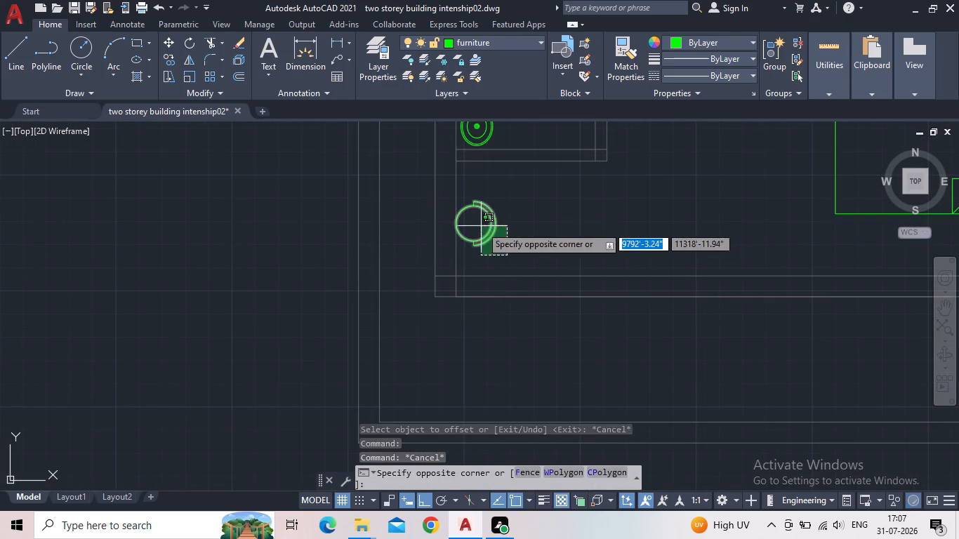
pyautogui.click(480, 226)
pyautogui.press('c')
pyautogui.press('o')
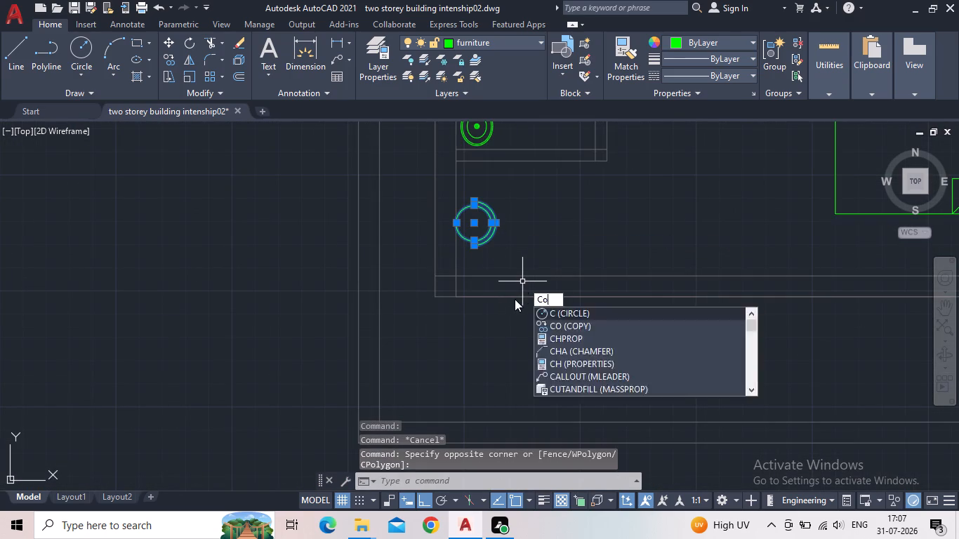
pyautogui.press('Return')
pyautogui.click(472, 222)
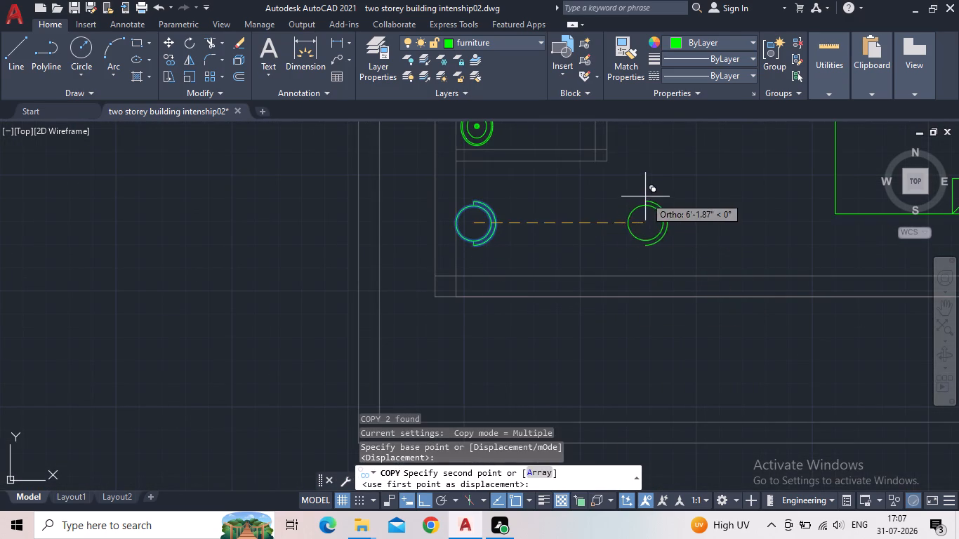
pyautogui.moveTo(646, 196); pyautogui.dragTo(561, 240, button='middle')
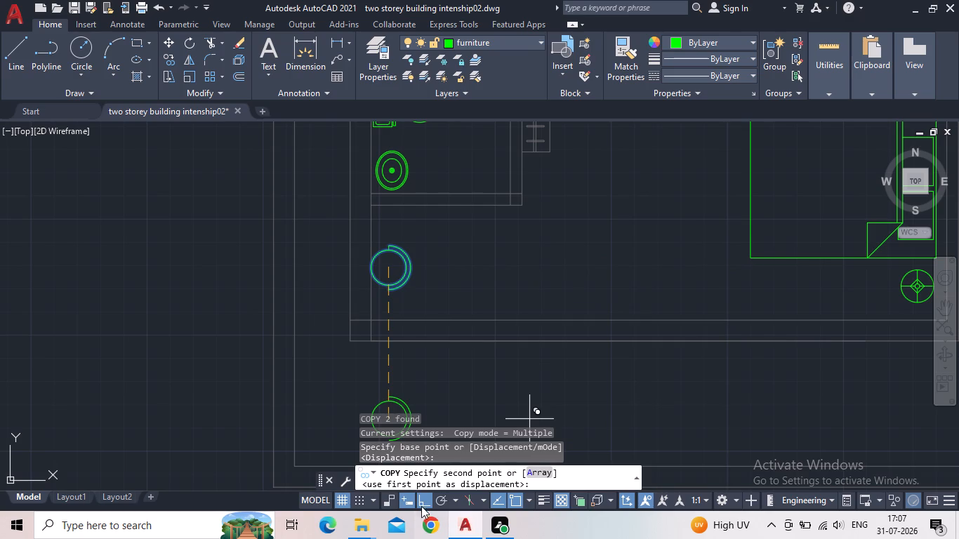
pyautogui.click(421, 501)
pyautogui.moveTo(610, 206); pyautogui.dragTo(399, 357, button='middle')
pyautogui.scroll(-4, 396, 357)
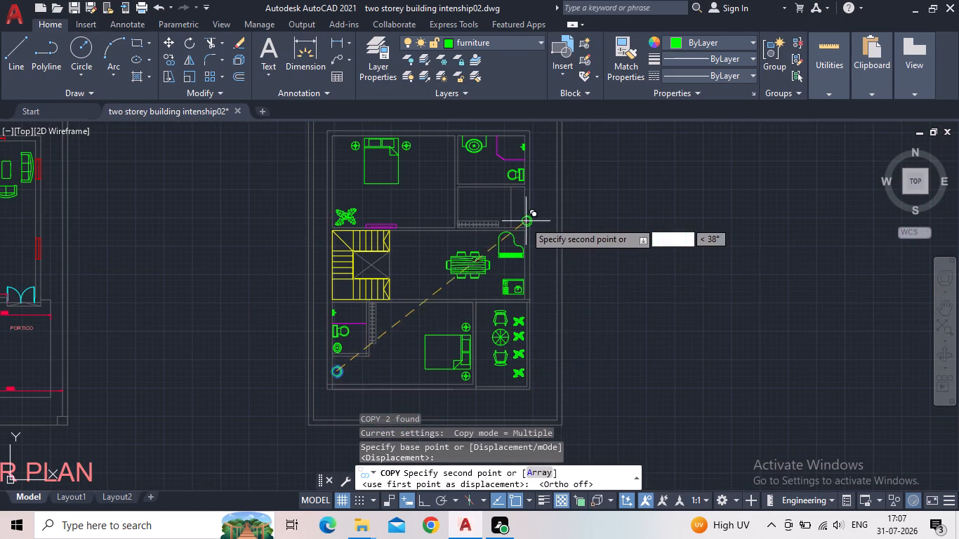
pyautogui.scroll(3, 510, 216)
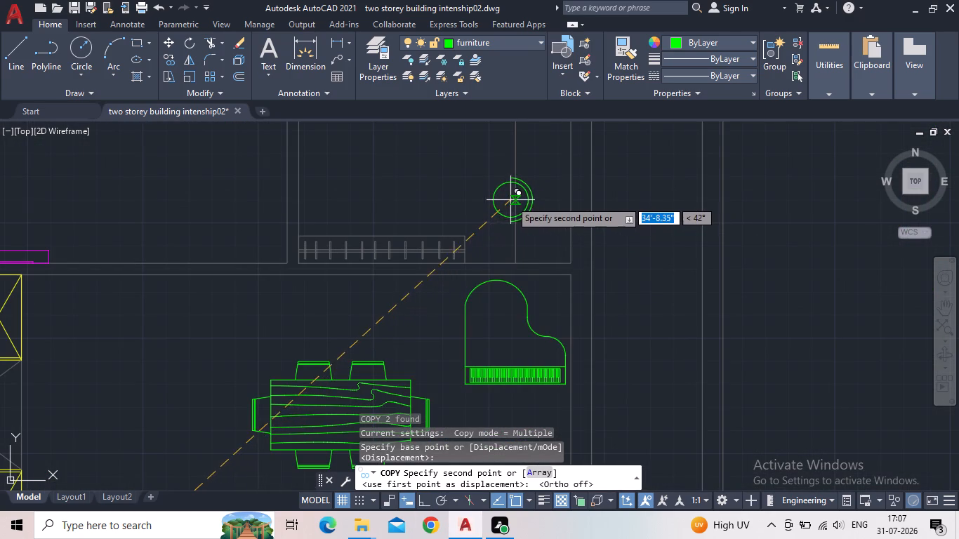
pyautogui.click(488, 192)
pyautogui.press('Escape')
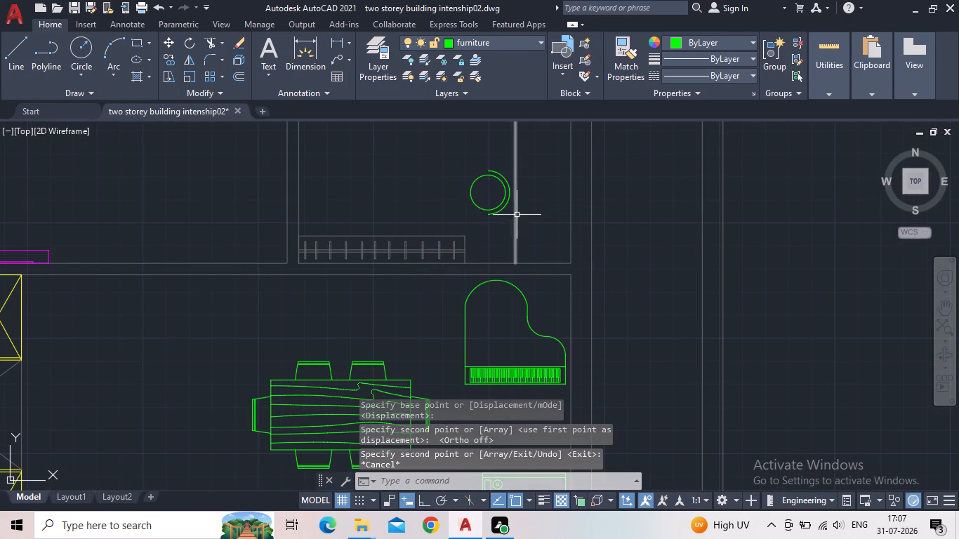
# Rotate the copied round stool 180° about its seat circle's west quadrant point, with Ortho on.
pyautogui.click(508, 220)
pyautogui.click(487, 189)
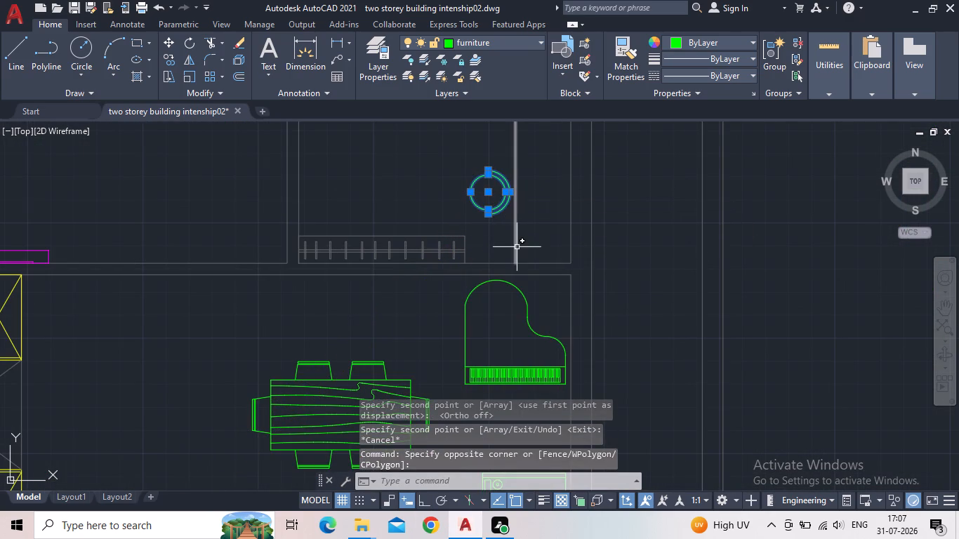
pyautogui.press('r')
pyautogui.press('o')
pyautogui.press('Return')
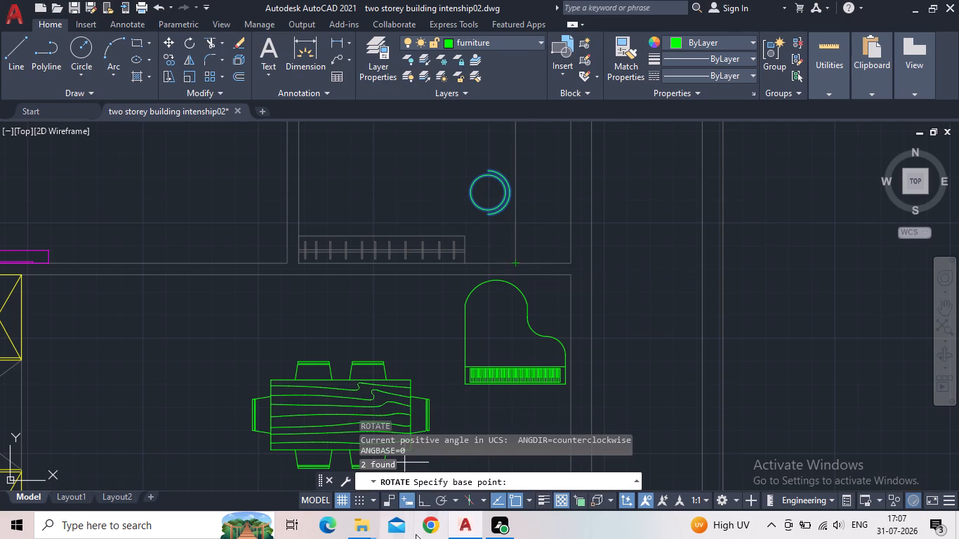
pyautogui.click(421, 503)
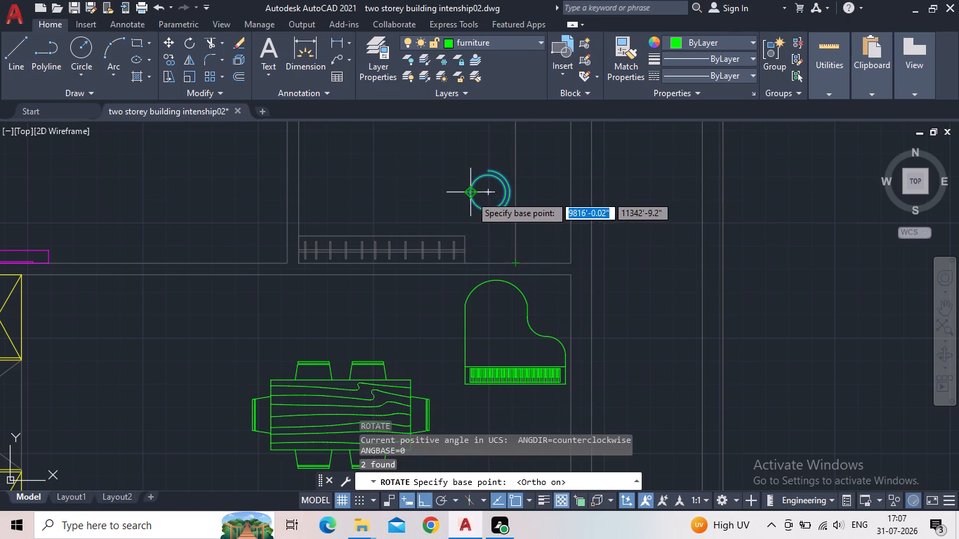
pyautogui.click(470, 195)
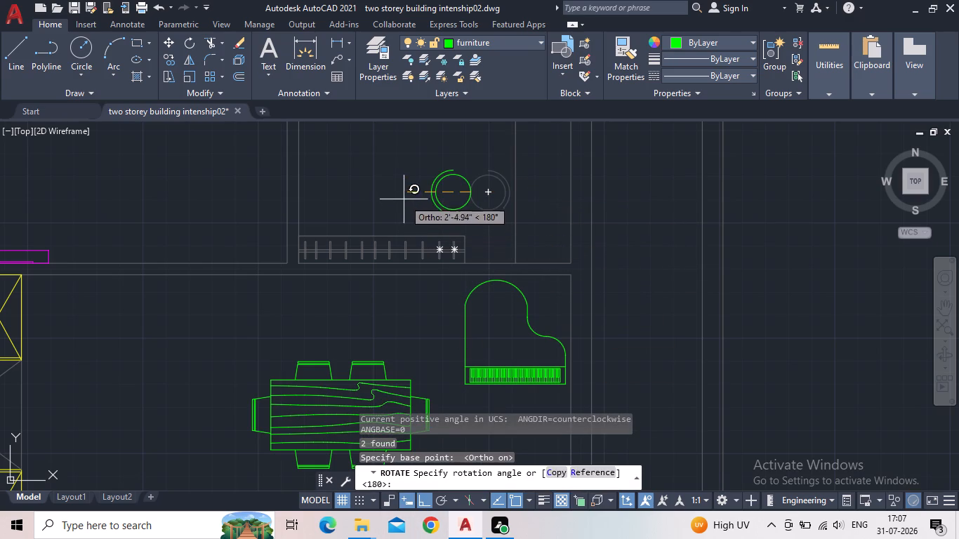
pyautogui.click(395, 198)
pyautogui.press('Escape')
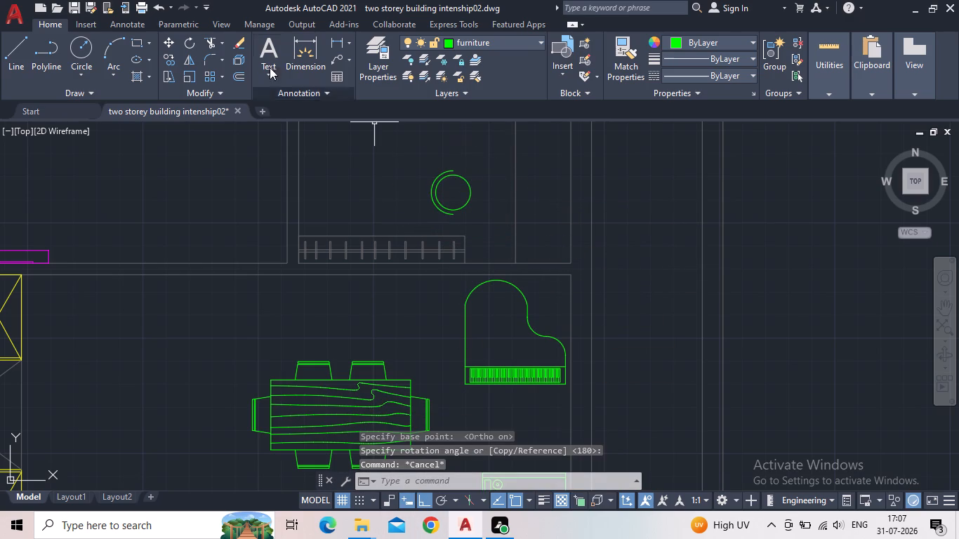
# Draw two short vertical lines joining the north and south ends of the stool's backrest arc to the seat circle.
pyautogui.click(27, 51)
pyautogui.scroll(1, 456, 162)
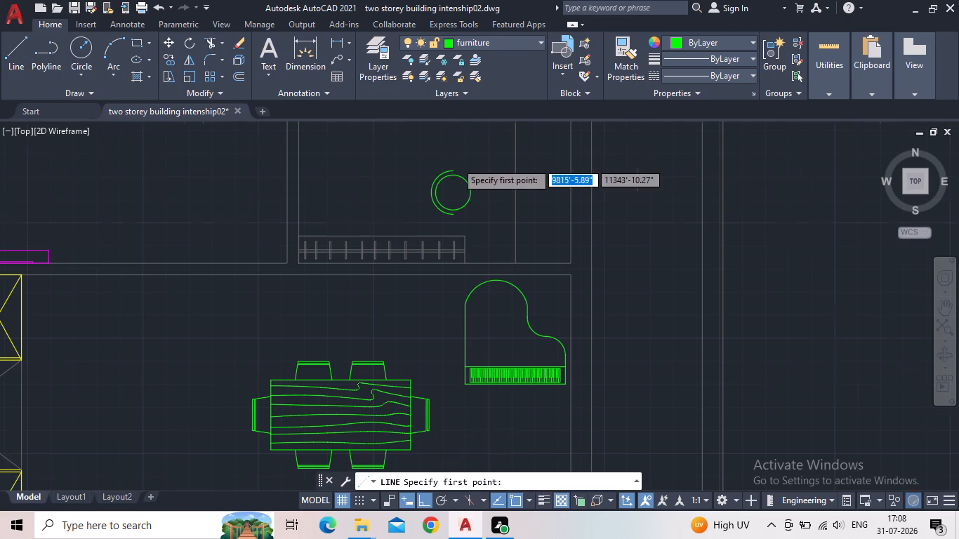
pyautogui.scroll(2, 456, 163)
pyautogui.moveTo(437, 194); pyautogui.dragTo(437, 203)
pyautogui.click(439, 211)
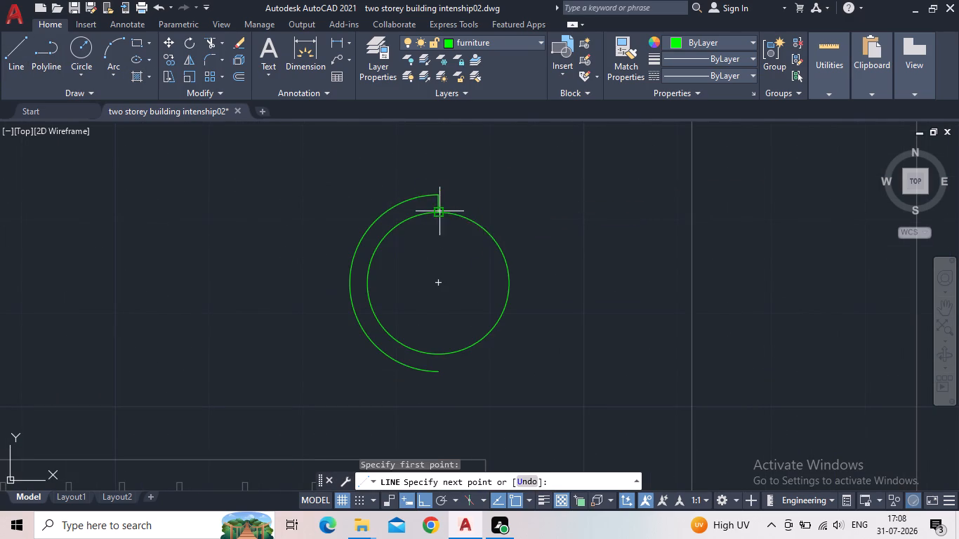
pyautogui.press('Escape')
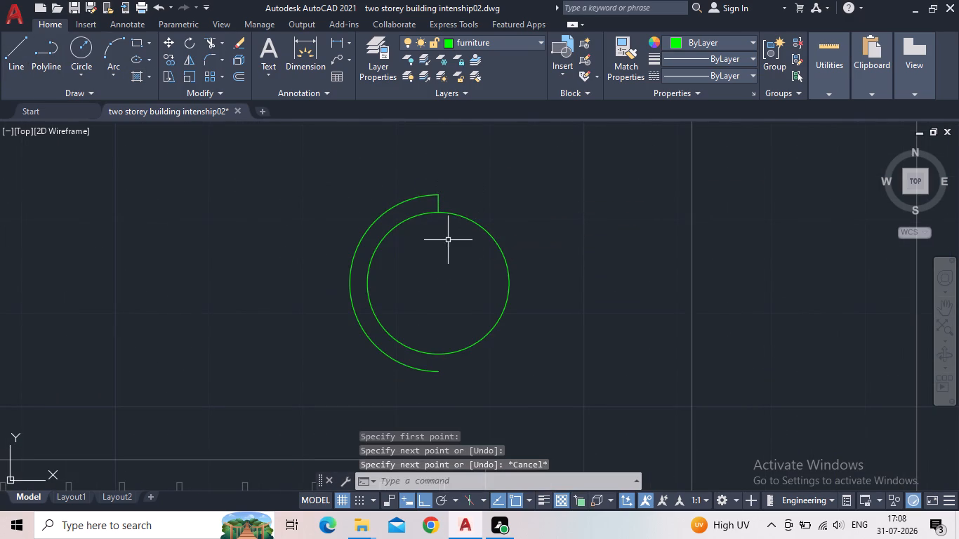
pyautogui.press('space')
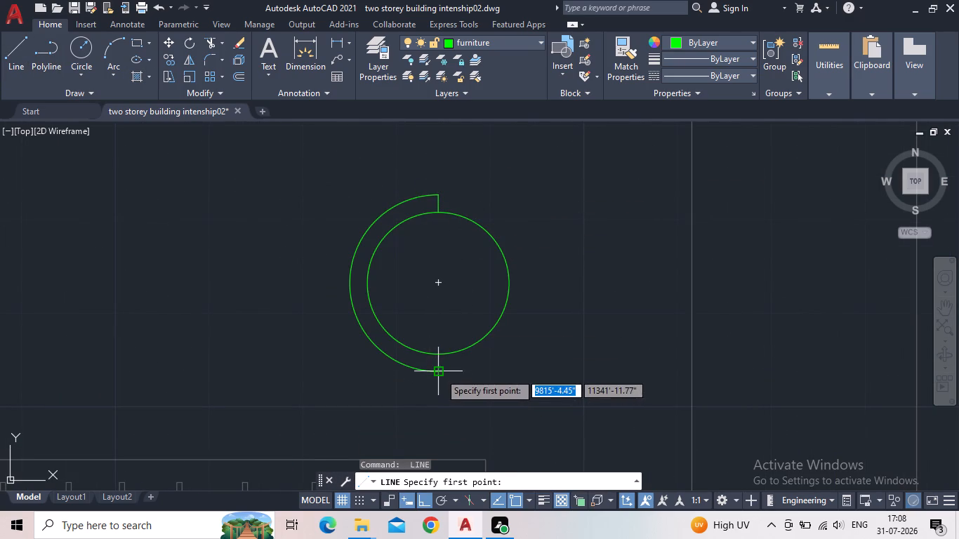
pyautogui.click(439, 373)
pyautogui.click(438, 357)
pyautogui.press('Escape')
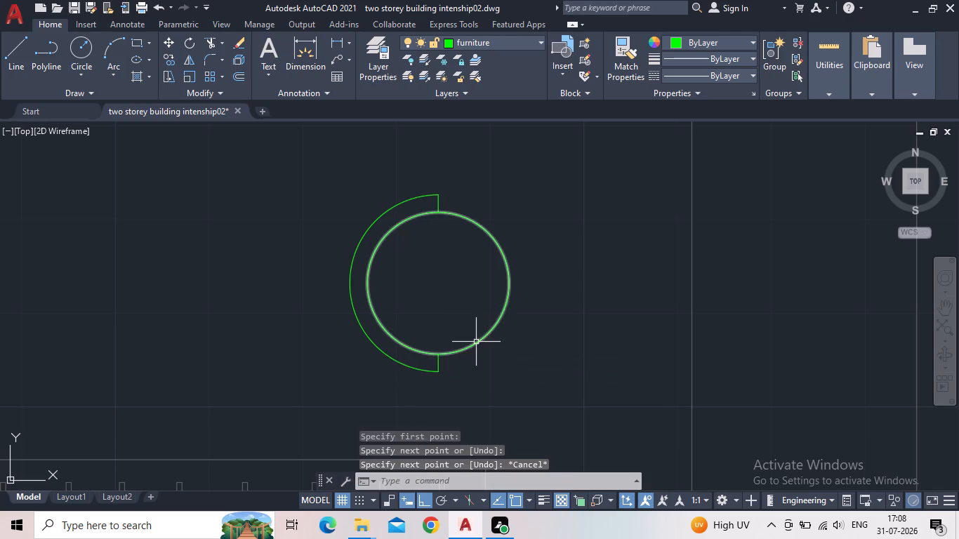
# Move the complete stool, including its two short end lines, east until the seat circle's east quadrant touches the offset counter line.
pyautogui.click(494, 372)
pyautogui.click(292, 257)
pyautogui.scroll(2, 429, 208)
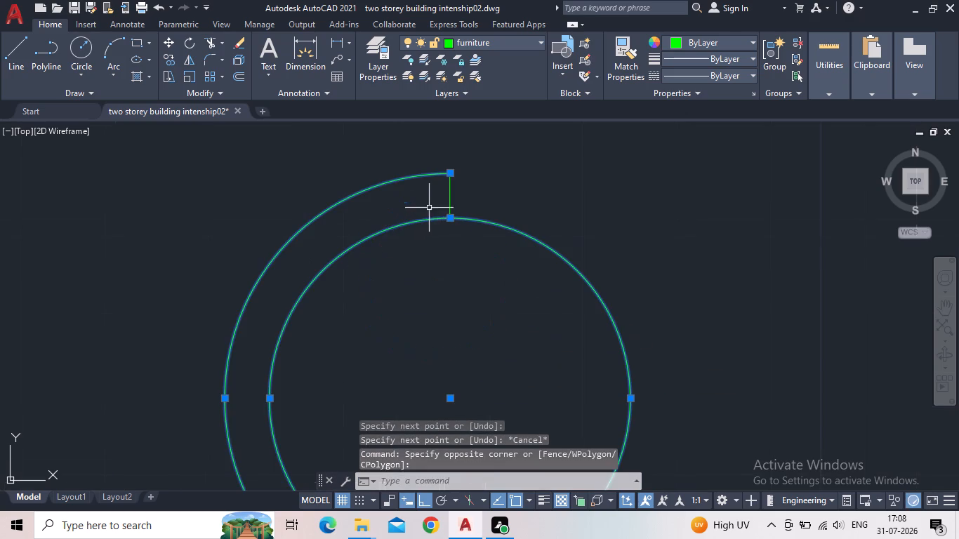
pyautogui.moveTo(488, 202); pyautogui.dragTo(477, 202)
pyautogui.click(430, 198)
pyautogui.moveTo(491, 291); pyautogui.dragTo(567, 138, button='middle')
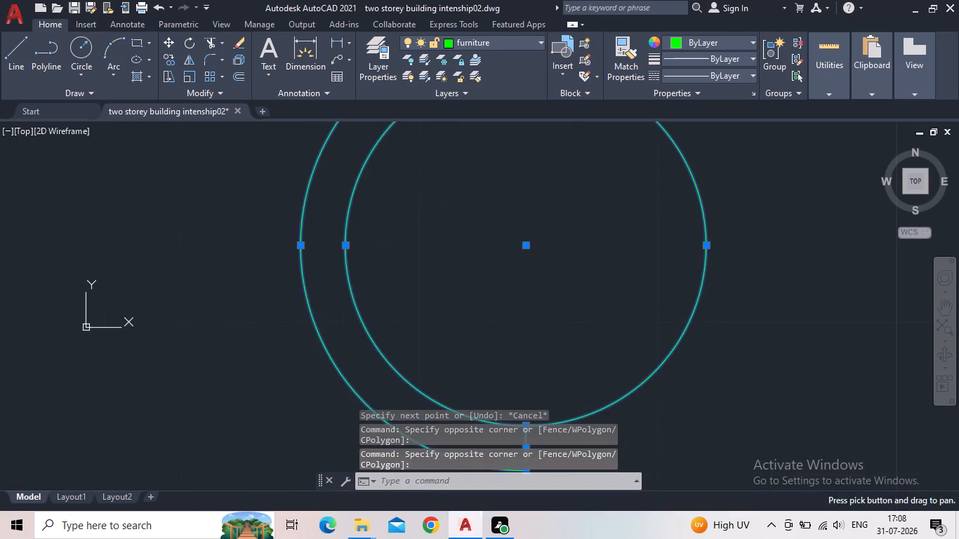
pyautogui.moveTo(583, 288); pyautogui.dragTo(585, 182, button='middle')
pyautogui.scroll(-2, 532, 354)
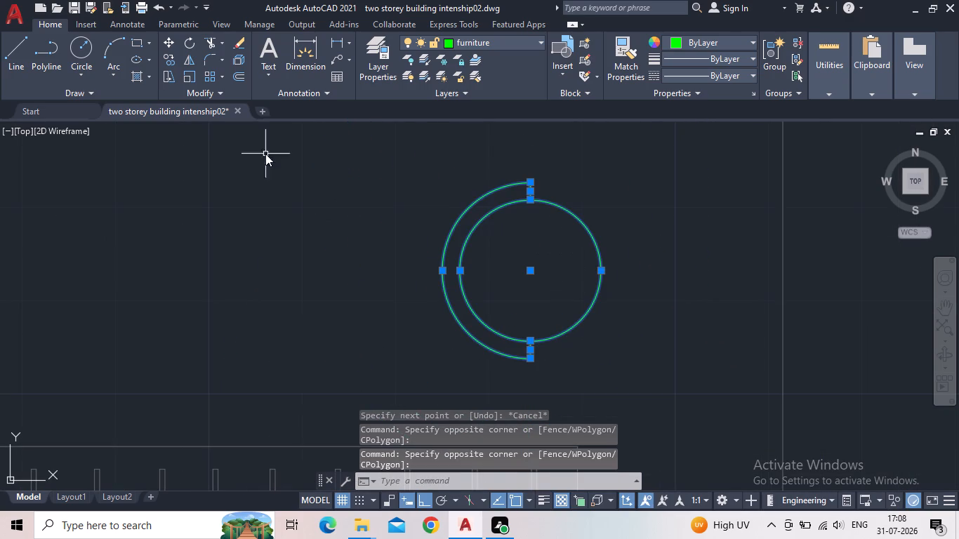
pyautogui.press('m')
pyautogui.press('Return')
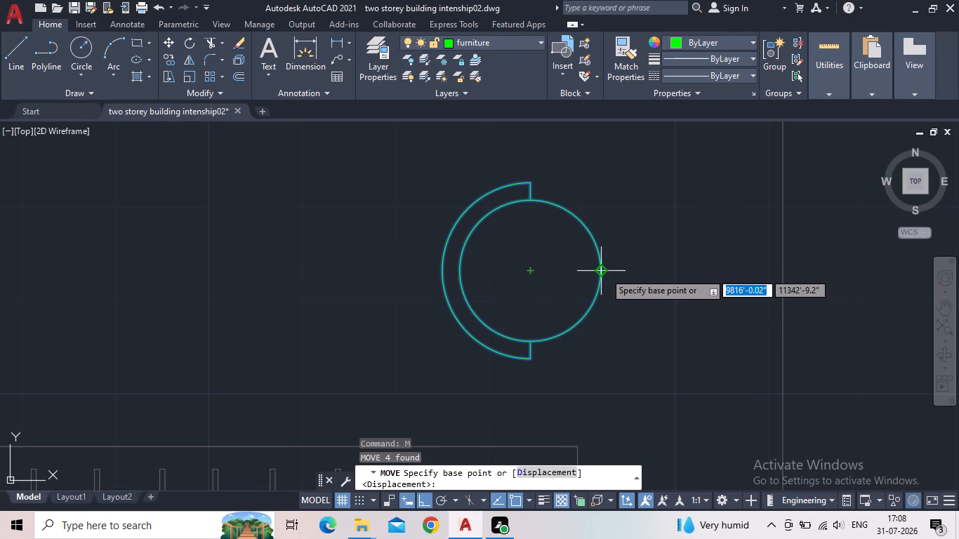
pyautogui.moveTo(604, 272); pyautogui.dragTo(642, 266)
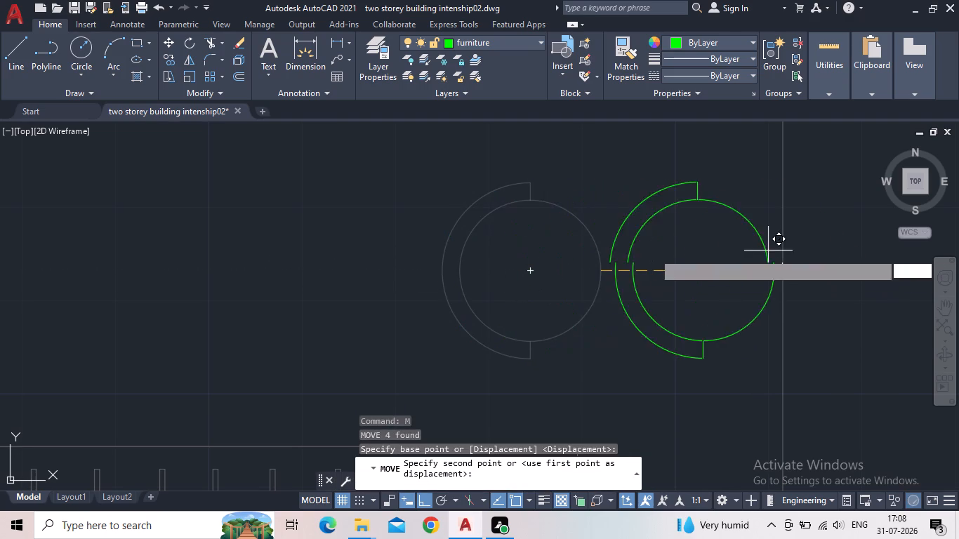
pyautogui.moveTo(864, 272); pyautogui.dragTo(690, 271, button='middle')
pyautogui.scroll(-3, 672, 268)
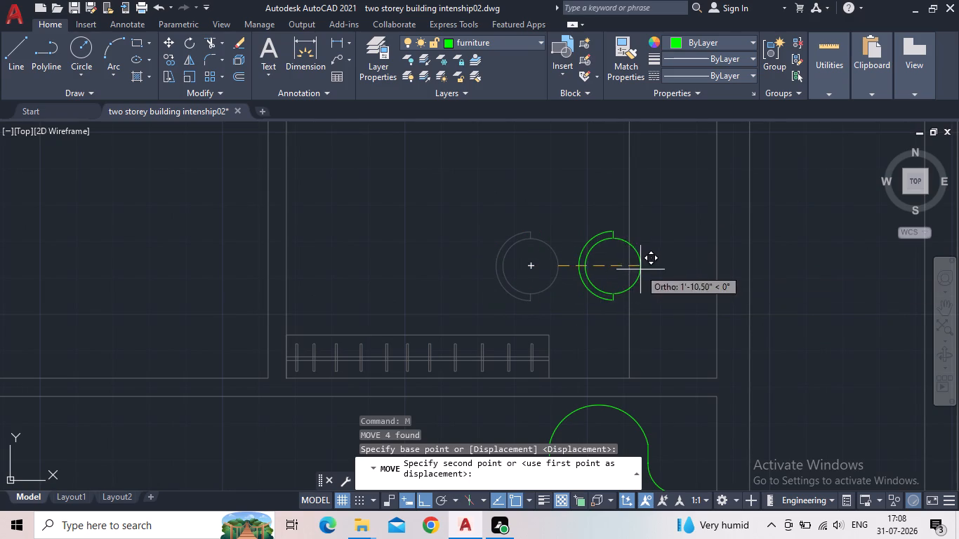
pyautogui.click(630, 267)
pyautogui.press('Escape')
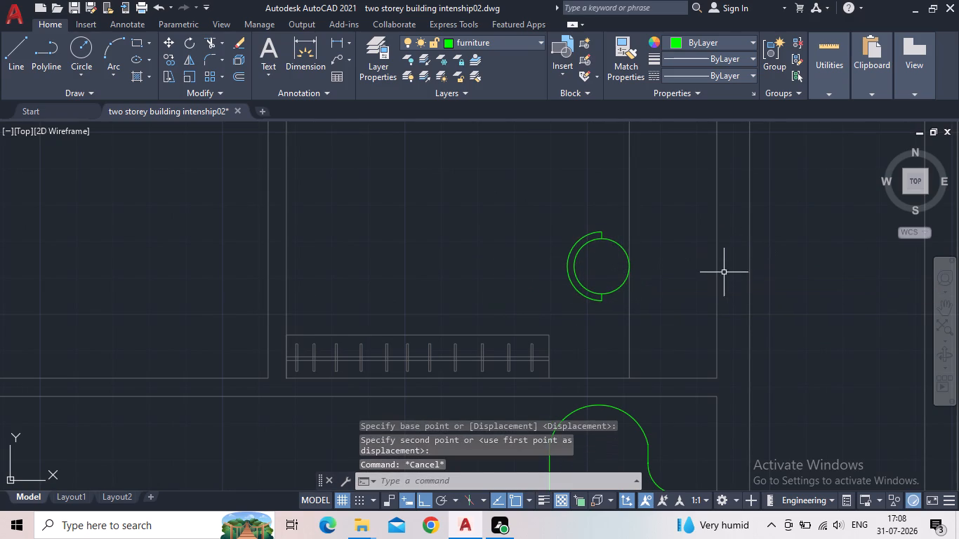
# Make Layer1 the current layer.
pyautogui.scroll(-1, 710, 282)
pyautogui.moveTo(646, 276); pyautogui.dragTo(602, 246, button='middle')
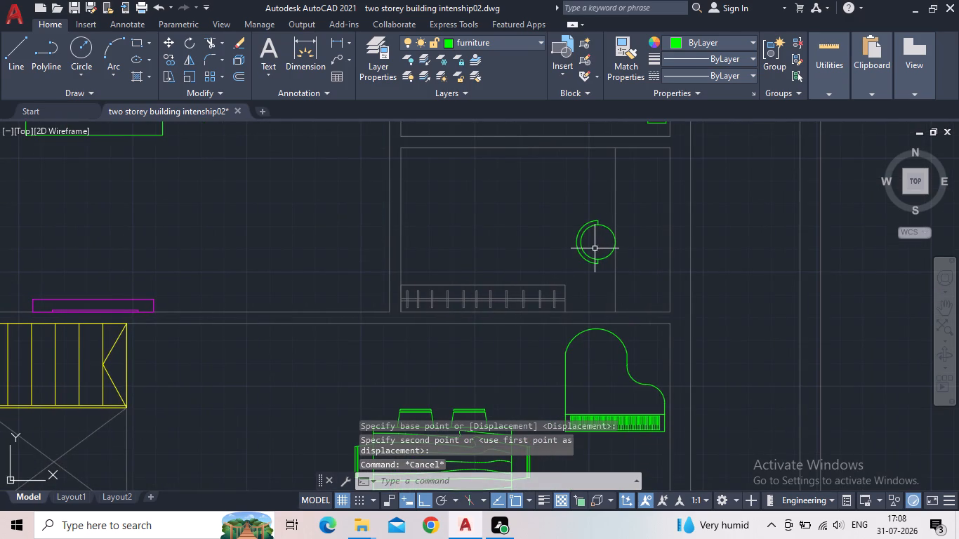
pyautogui.scroll(-1, 598, 268)
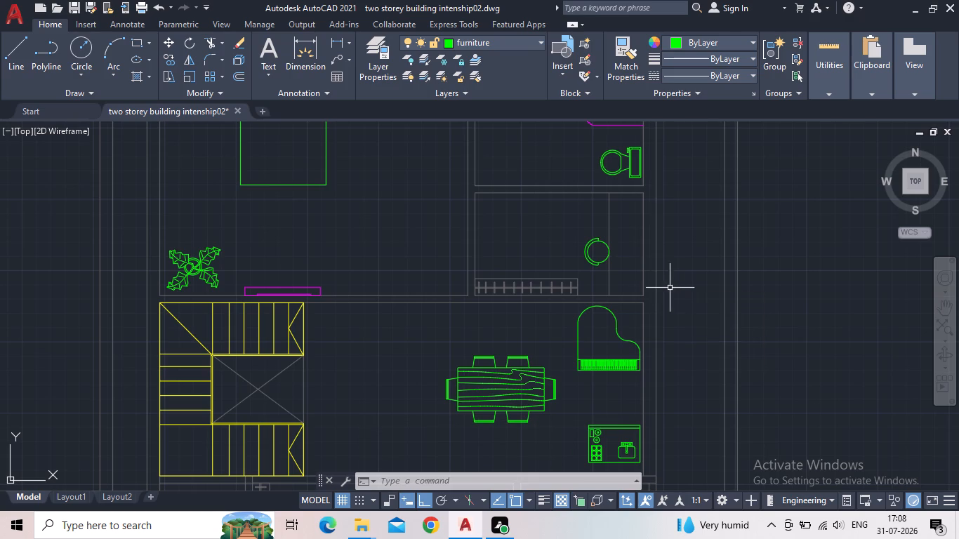
pyautogui.moveTo(623, 256); pyautogui.dragTo(555, 304, button='middle')
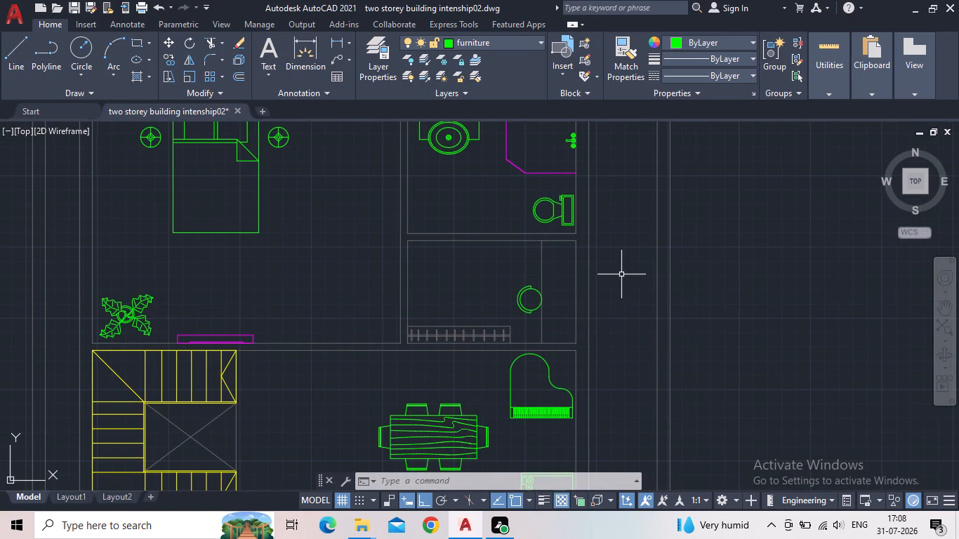
pyautogui.scroll(1, 567, 288)
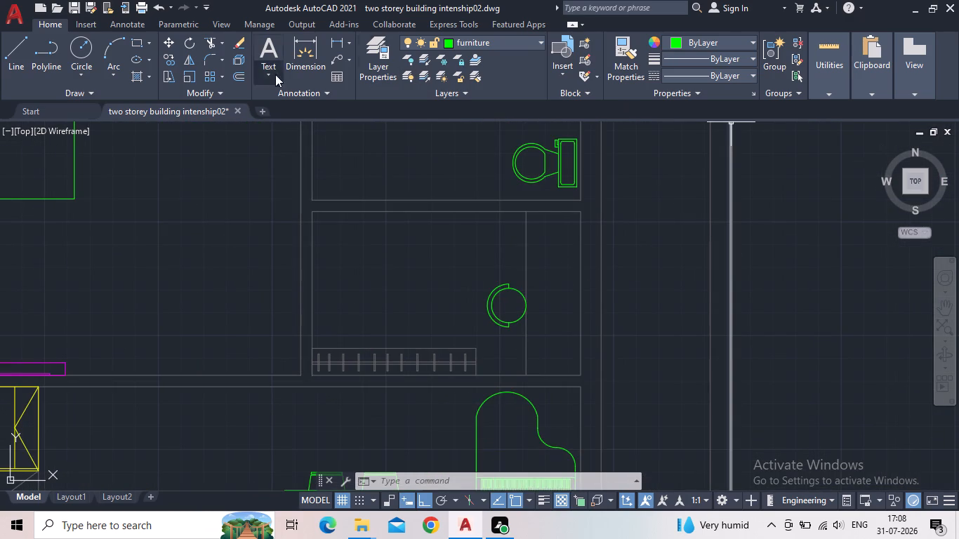
pyautogui.click(374, 58)
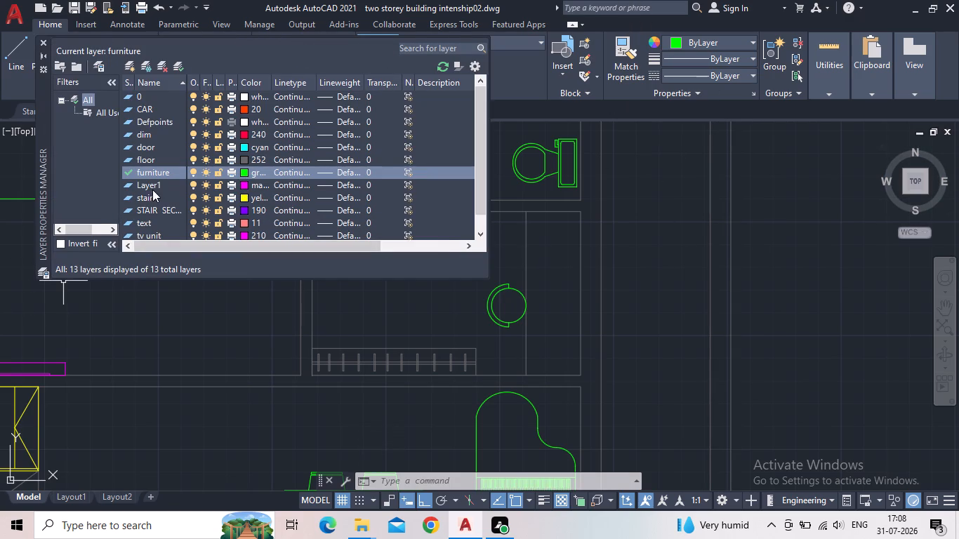
pyautogui.click(128, 186)
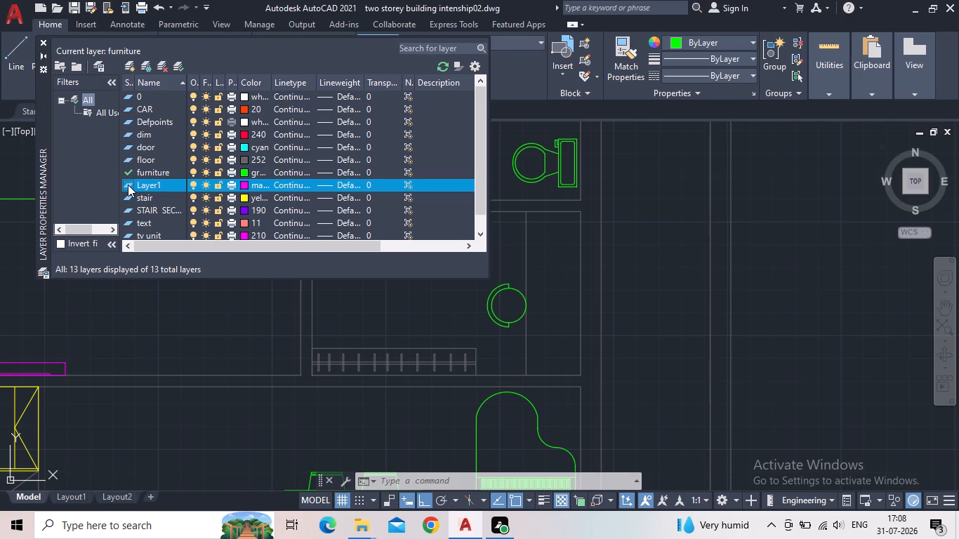
pyautogui.doubleClick(128, 185)
pyautogui.click(39, 41)
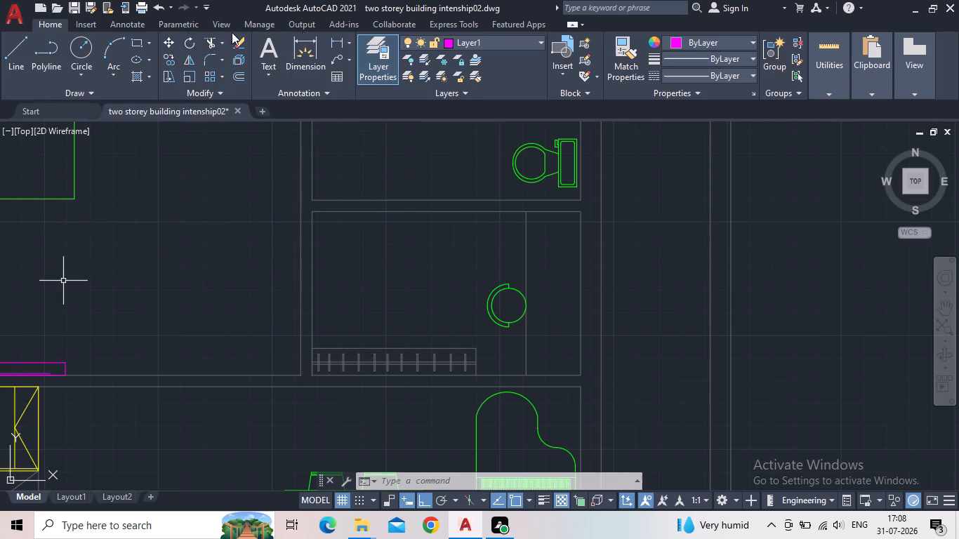
pyautogui.click(489, 46)
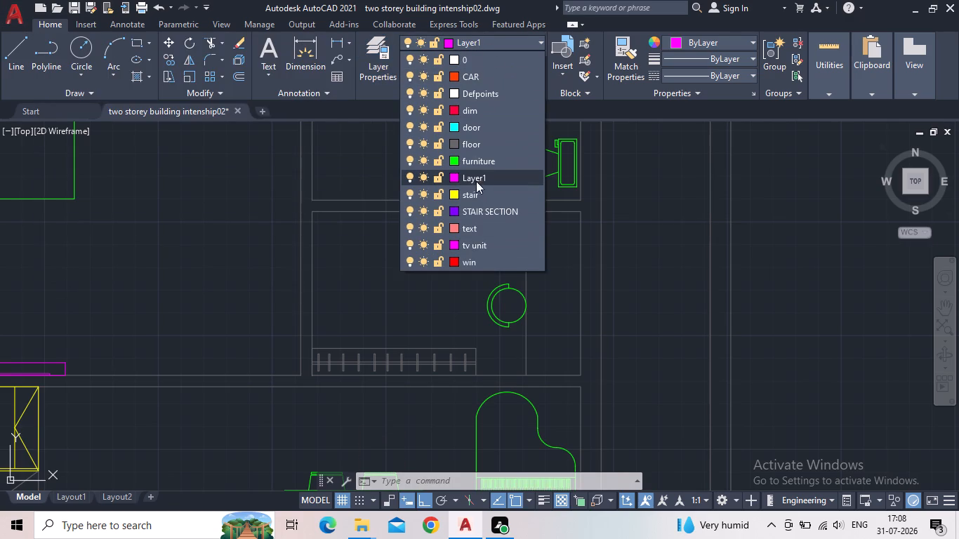
pyautogui.click(465, 176)
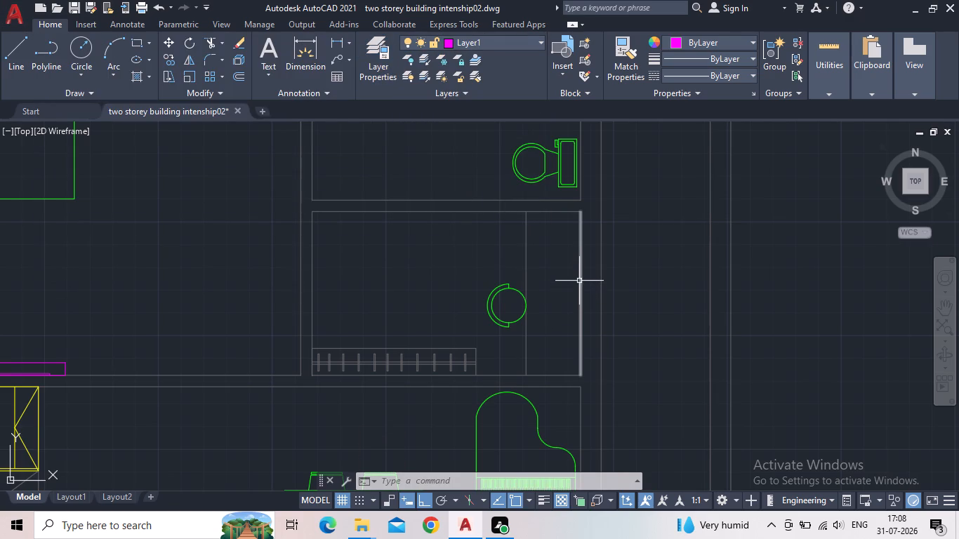
# Draw a vertical line on Layer1 along the middle of the small room's east wall, opposite the stool.
pyautogui.moveTo(573, 284); pyautogui.dragTo(430, 270, button='middle')
pyautogui.scroll(1, 418, 288)
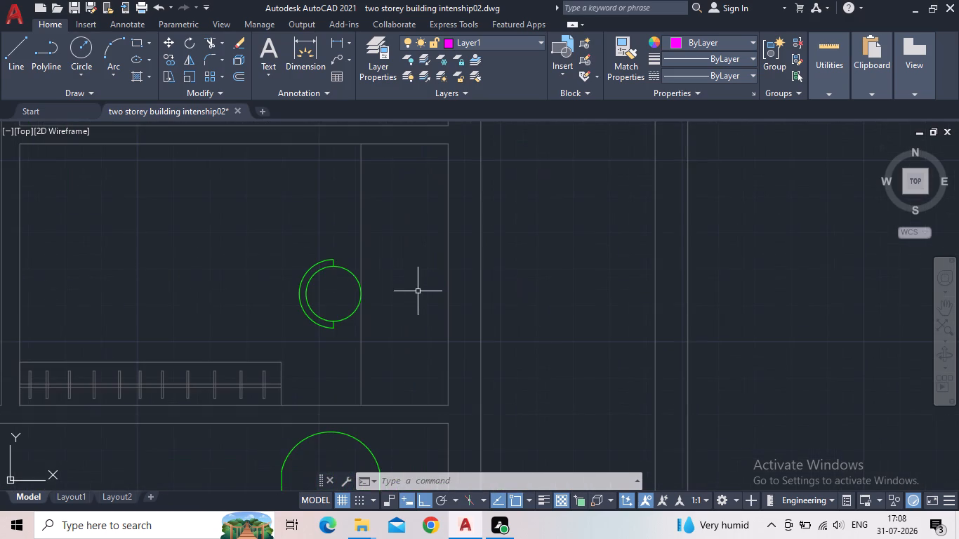
pyautogui.click(20, 55)
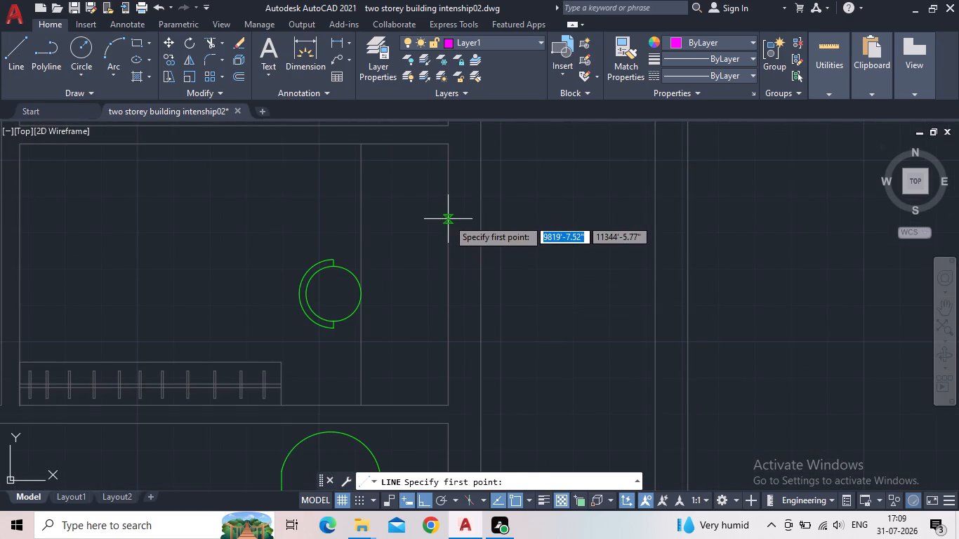
pyautogui.moveTo(448, 219); pyautogui.dragTo(448, 232)
pyautogui.click(447, 349)
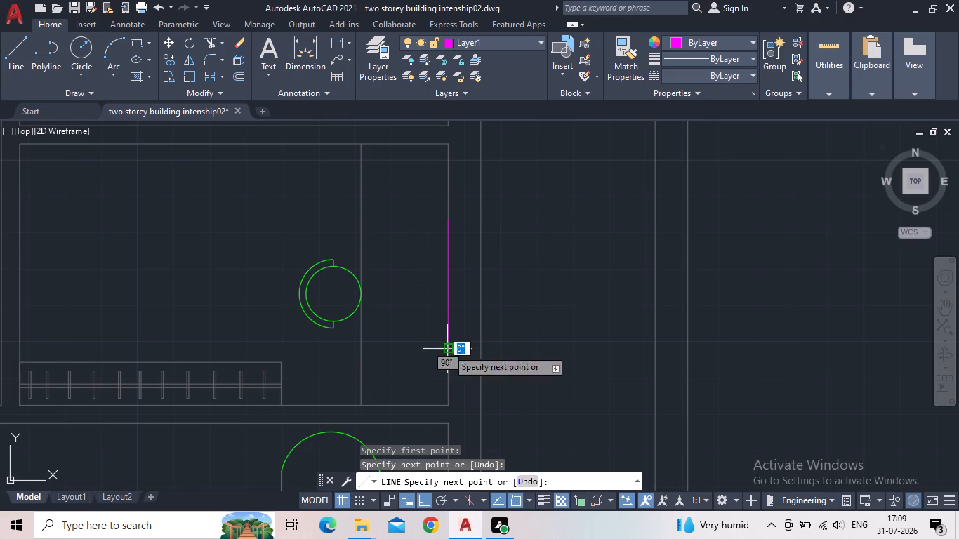
pyautogui.press('Escape')
# Draw a thin rectangle about 0.3" wide and 2'-3" long from the north end of the magenta wall line, running south.
pyautogui.scroll(-2, 394, 266)
pyautogui.moveTo(394, 268); pyautogui.dragTo(371, 265, button='middle')
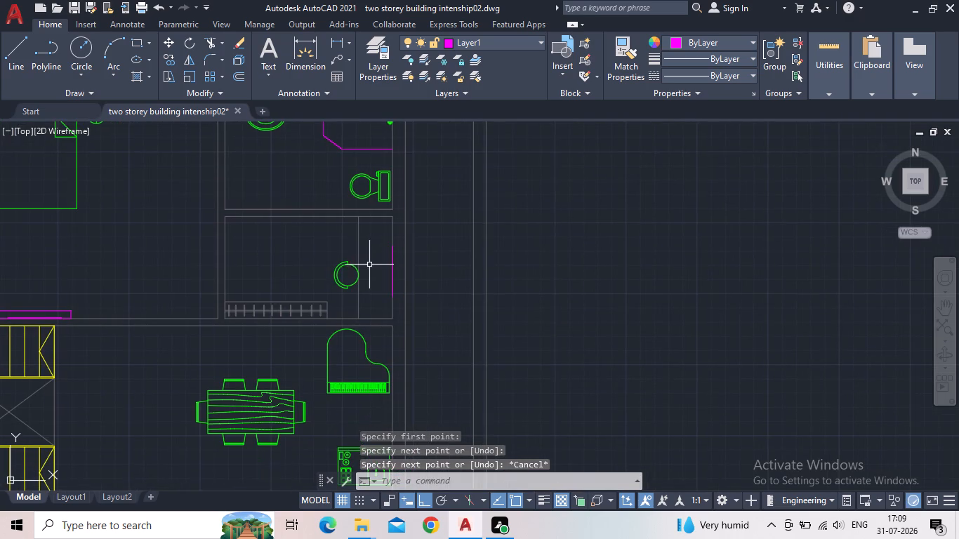
pyautogui.scroll(2, 414, 269)
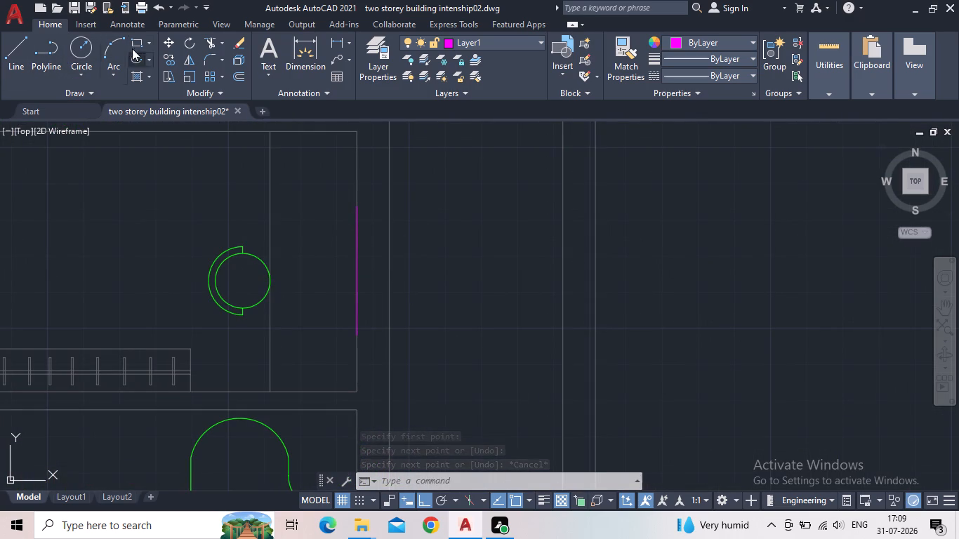
pyautogui.click(138, 46)
pyautogui.click(356, 208)
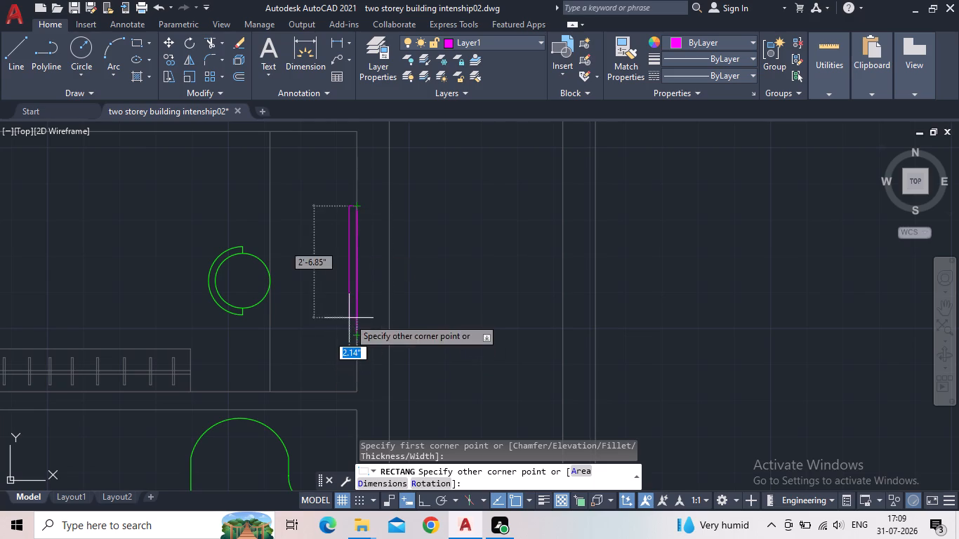
pyautogui.scroll(2, 350, 316)
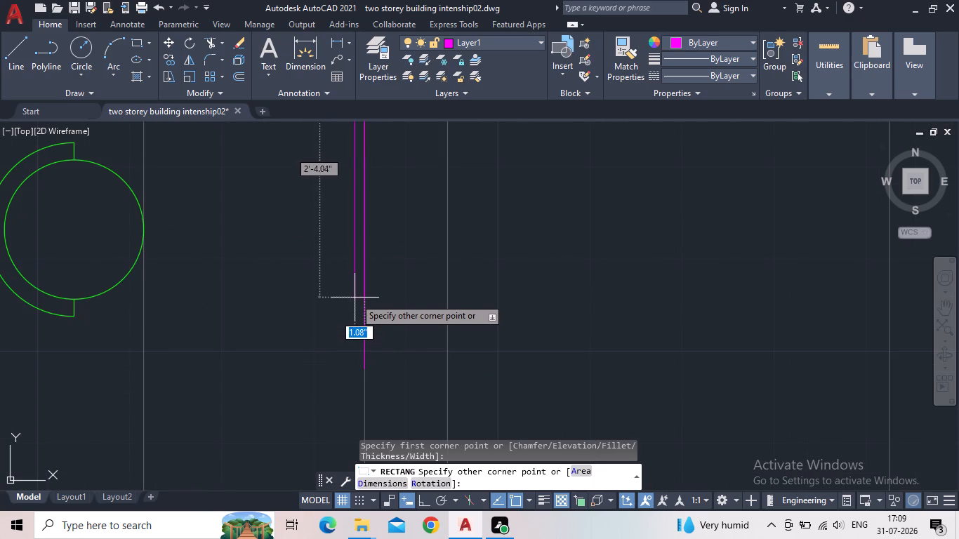
pyautogui.scroll(1, 356, 295)
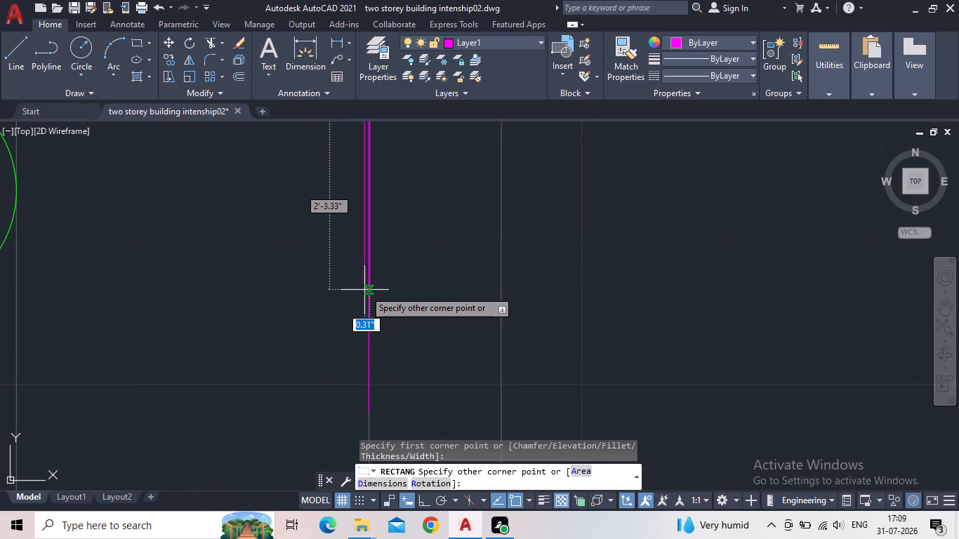
pyautogui.click(364, 290)
pyautogui.scroll(-3, 338, 294)
pyautogui.scroll(2, 305, 199)
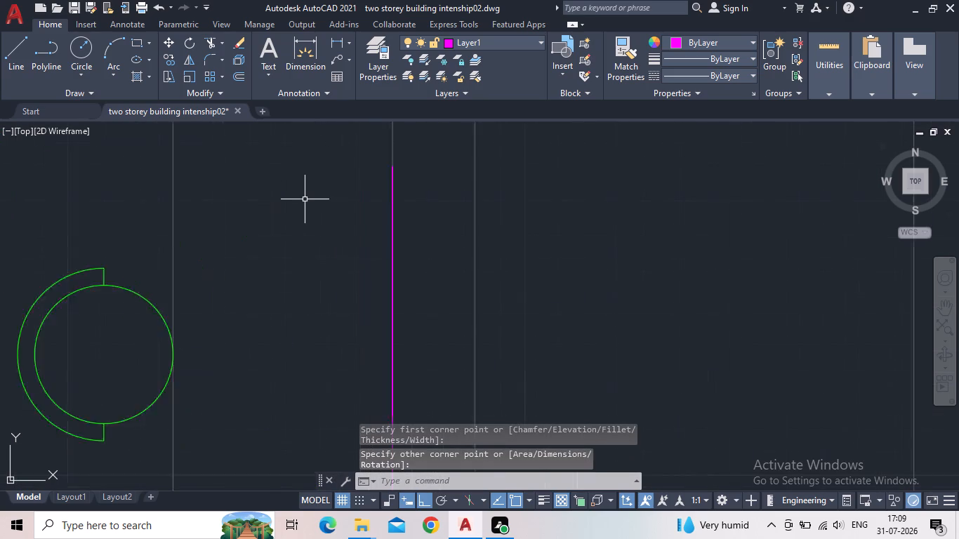
# Delete the thin magenta rectangle and the vertical magenta line from the small room's east wall.
pyautogui.scroll(1, 305, 199)
pyautogui.scroll(4, 443, 157)
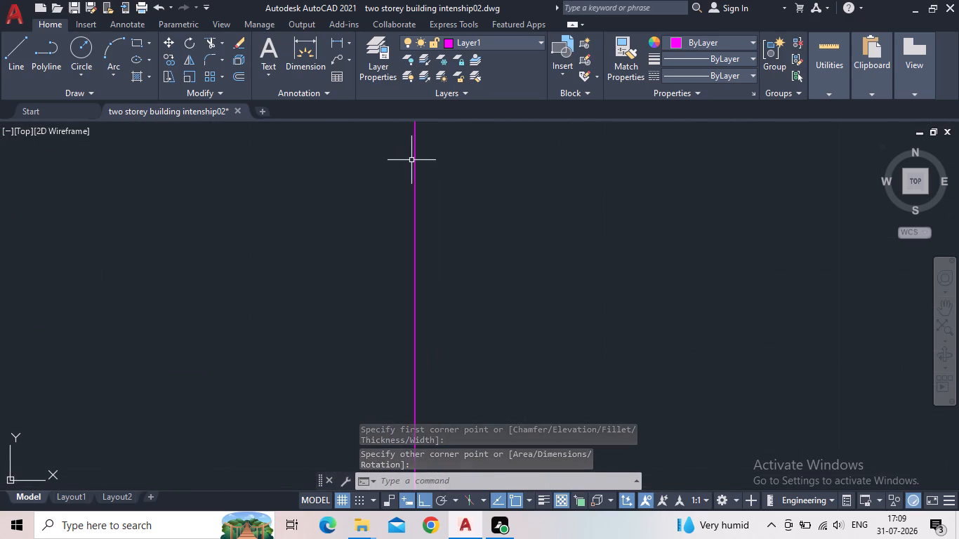
pyautogui.click(415, 162)
pyautogui.scroll(10, 408, 171)
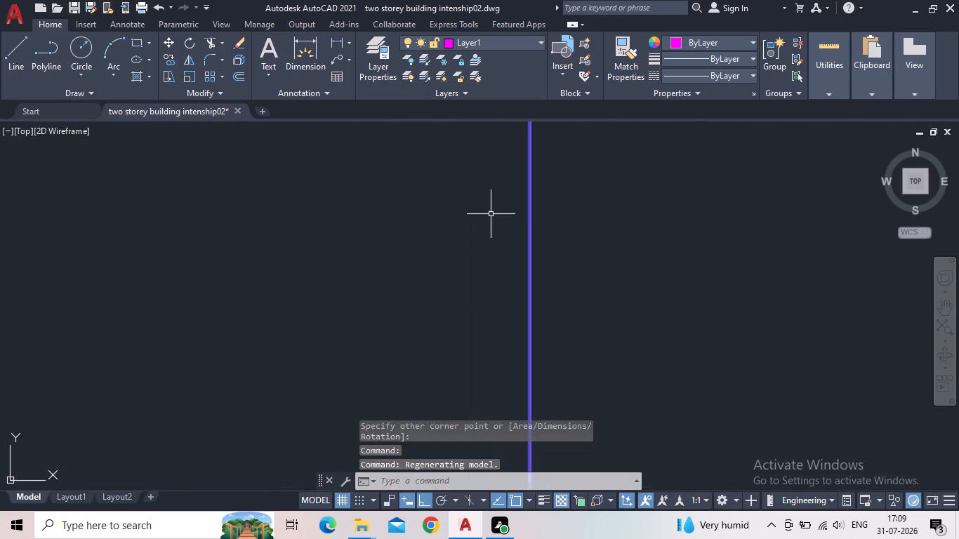
pyautogui.scroll(-19, 600, 232)
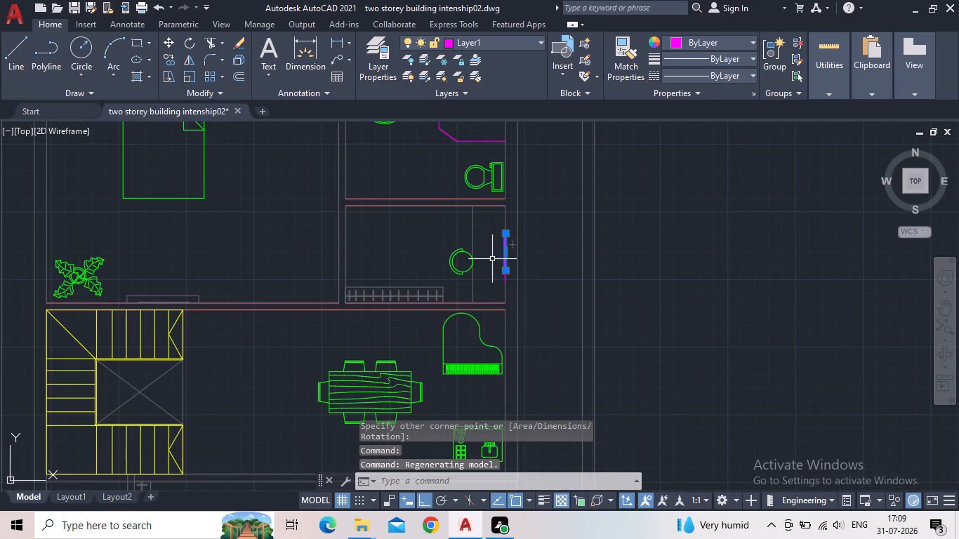
pyautogui.press('Escape')
pyautogui.scroll(4, 505, 250)
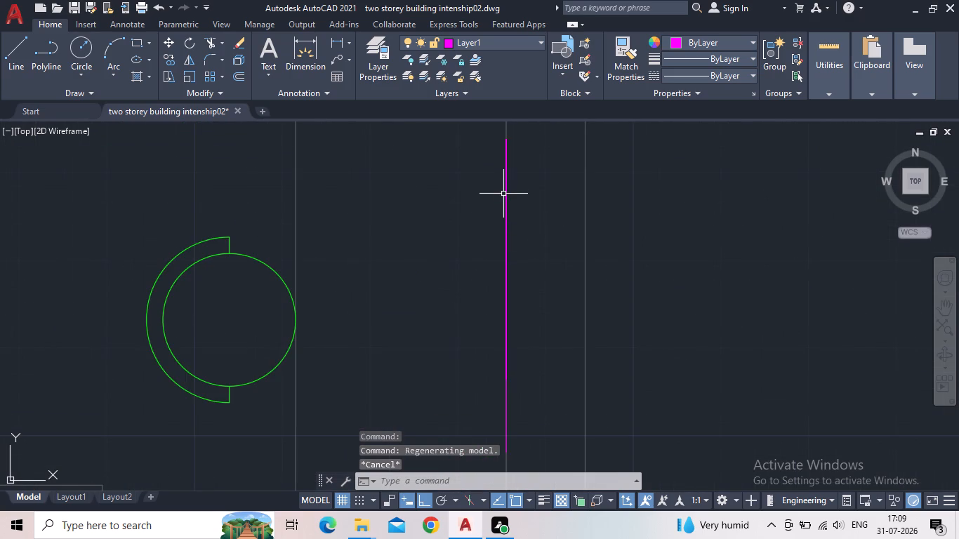
pyautogui.scroll(1, 504, 195)
pyautogui.click(517, 203)
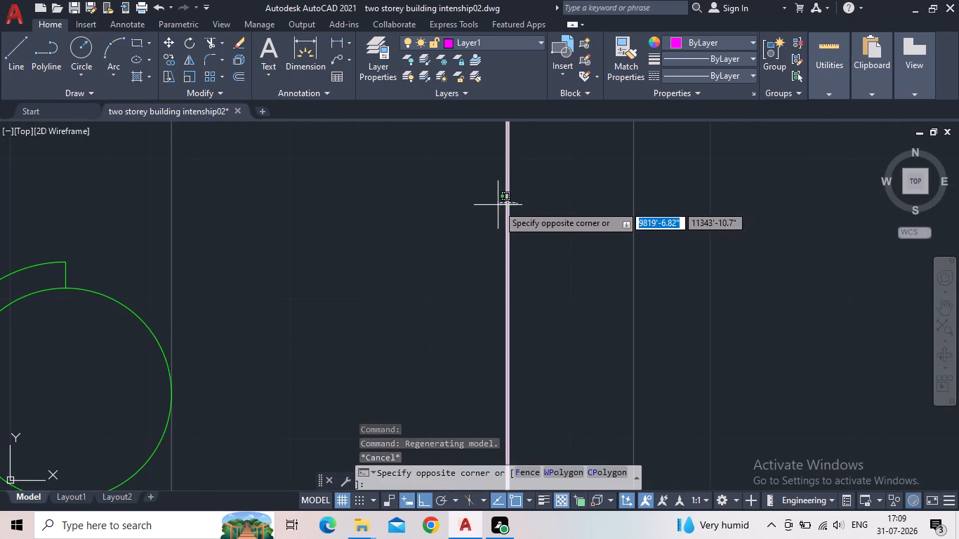
pyautogui.click(498, 205)
pyautogui.scroll(-3, 531, 233)
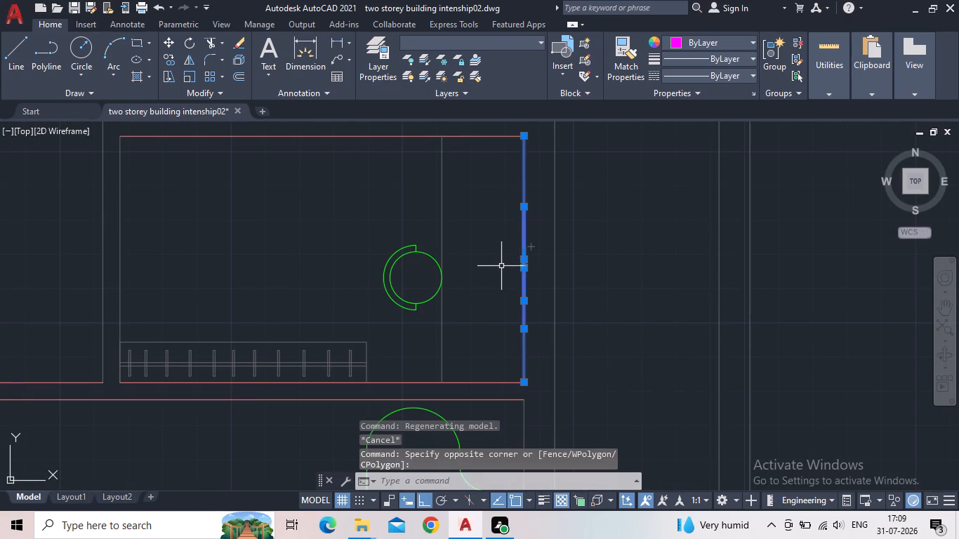
pyautogui.press('Escape')
pyautogui.scroll(2, 480, 245)
pyautogui.click(594, 208)
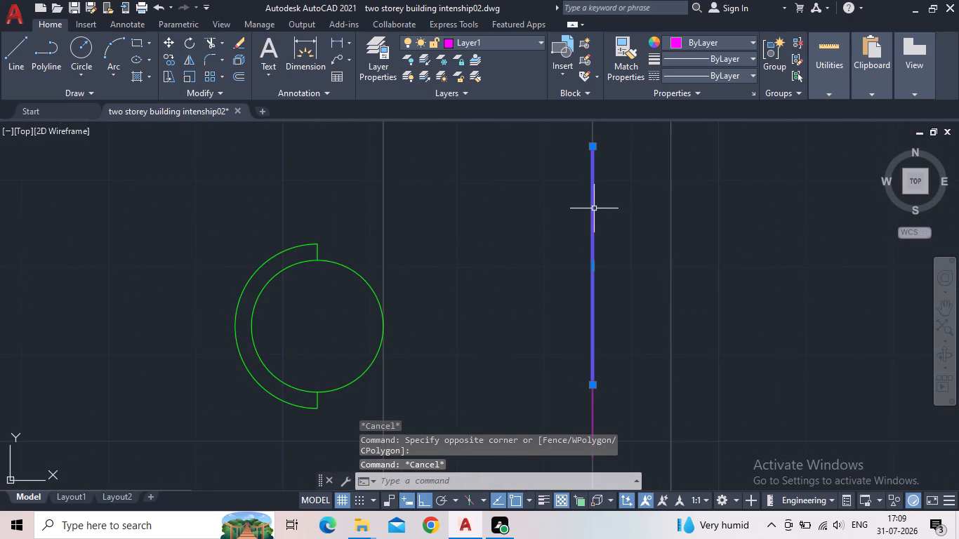
pyautogui.press('Delete')
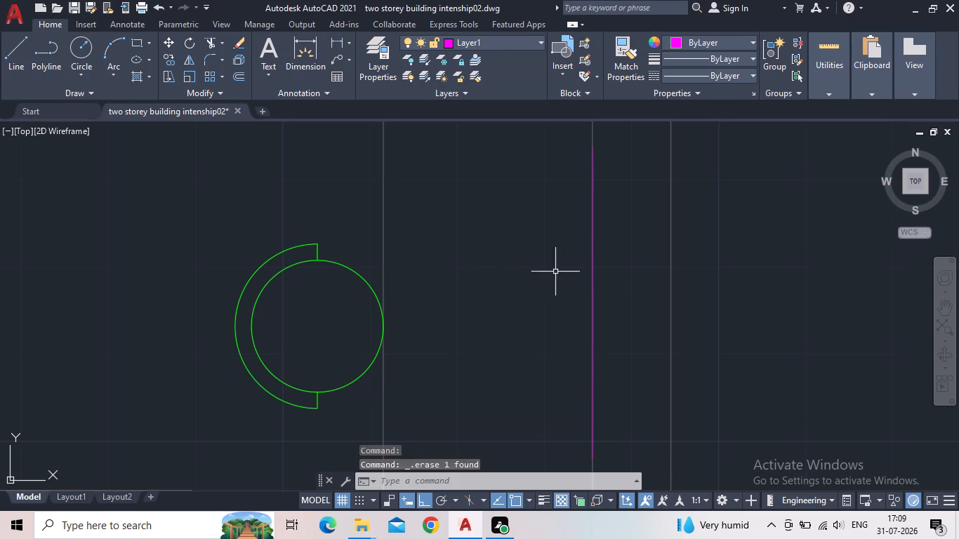
pyautogui.click(590, 255)
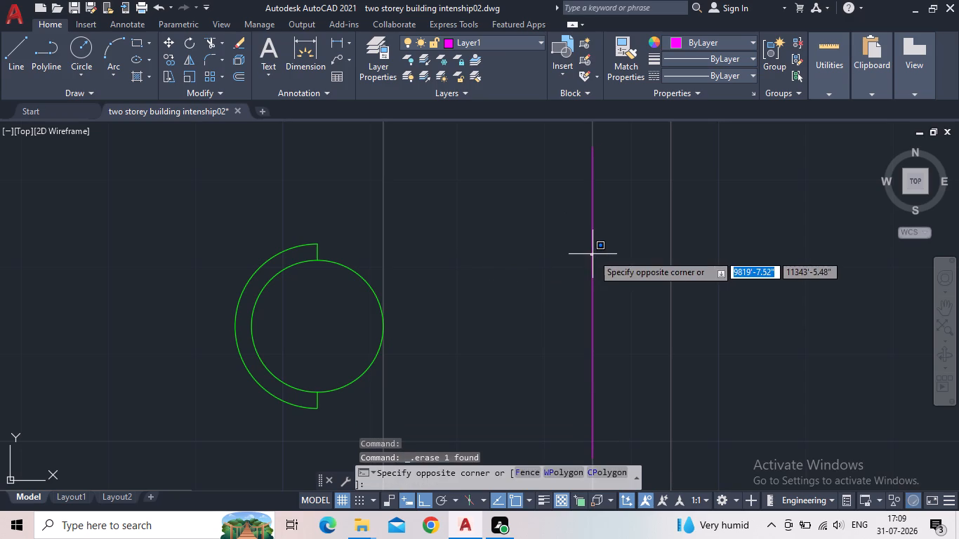
pyautogui.click(593, 254)
pyautogui.click(591, 255)
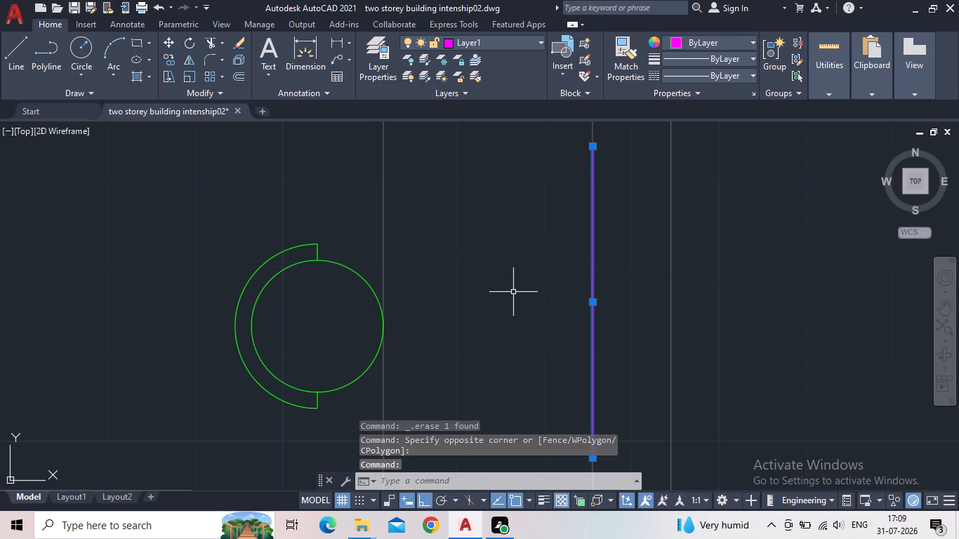
pyautogui.press('Delete')
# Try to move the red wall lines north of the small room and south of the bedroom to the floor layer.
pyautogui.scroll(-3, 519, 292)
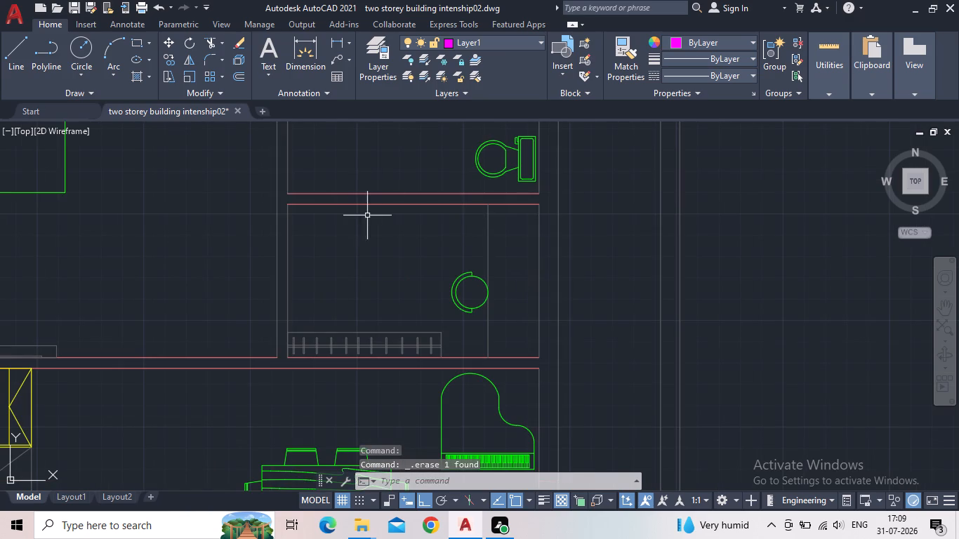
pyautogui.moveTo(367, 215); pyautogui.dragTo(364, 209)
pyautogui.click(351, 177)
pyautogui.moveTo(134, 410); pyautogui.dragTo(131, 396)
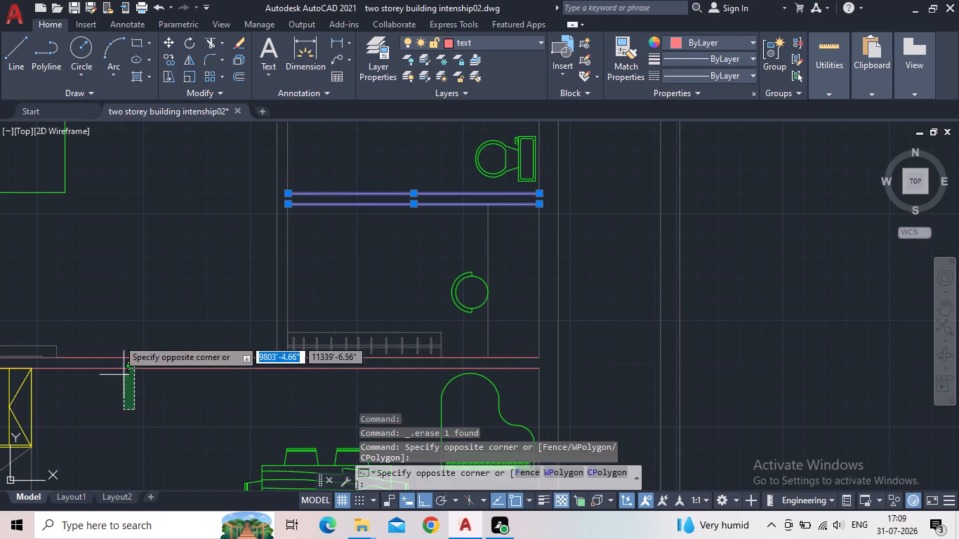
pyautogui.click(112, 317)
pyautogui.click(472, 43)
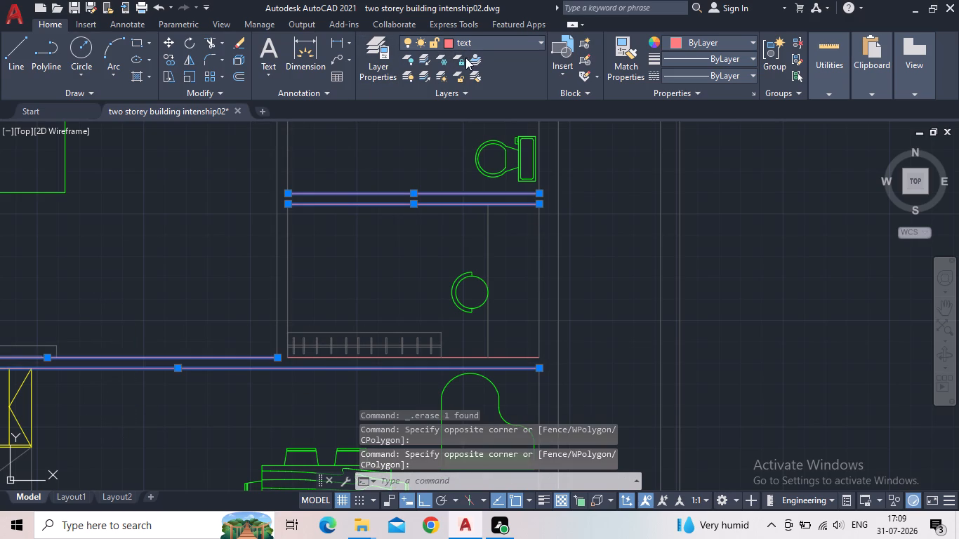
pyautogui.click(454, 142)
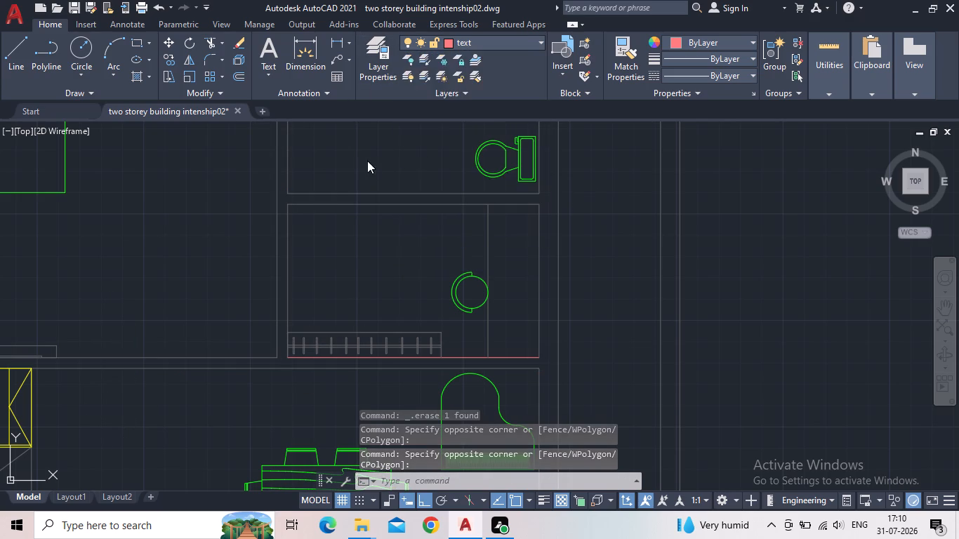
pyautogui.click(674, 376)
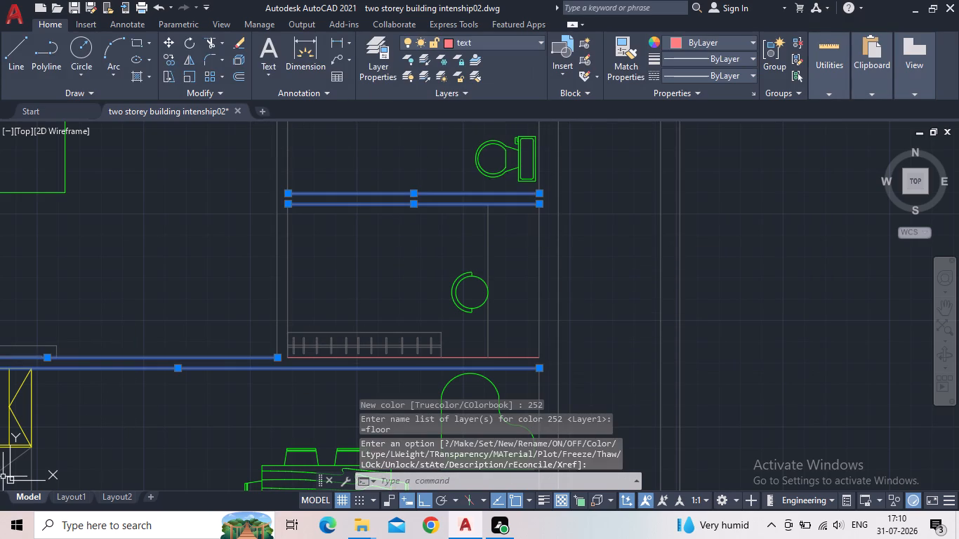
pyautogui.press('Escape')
# Draw a vertical line on Layer1 along the small room's east wall, starting north of the stool and ending slightly south of it.
pyautogui.scroll(-2, 270, 403)
pyautogui.moveTo(271, 397); pyautogui.dragTo(274, 368, button='middle')
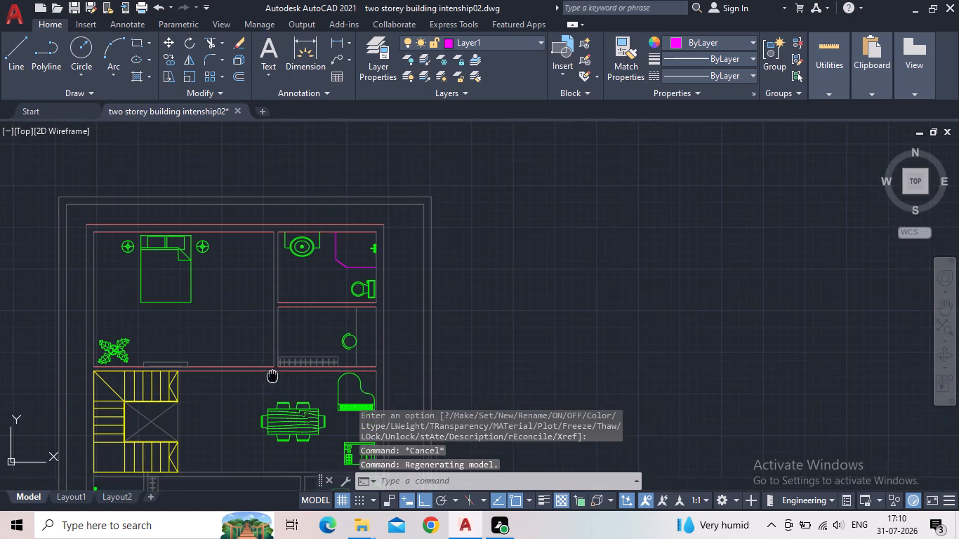
pyautogui.moveTo(274, 368); pyautogui.dragTo(275, 205, button='middle')
pyautogui.moveTo(249, 232); pyautogui.dragTo(194, 324, button='middle')
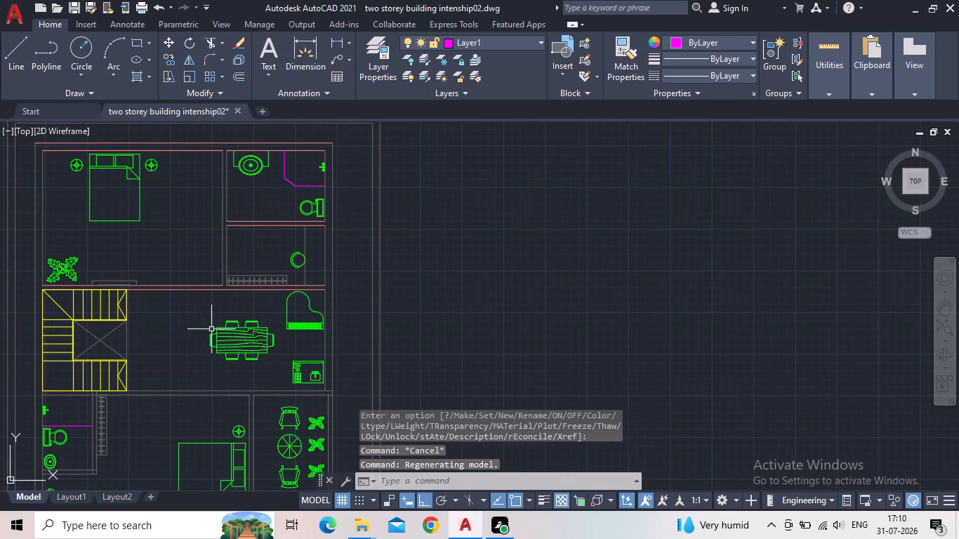
pyautogui.scroll(3, 294, 293)
pyautogui.moveTo(362, 239); pyautogui.dragTo(277, 379, button='middle')
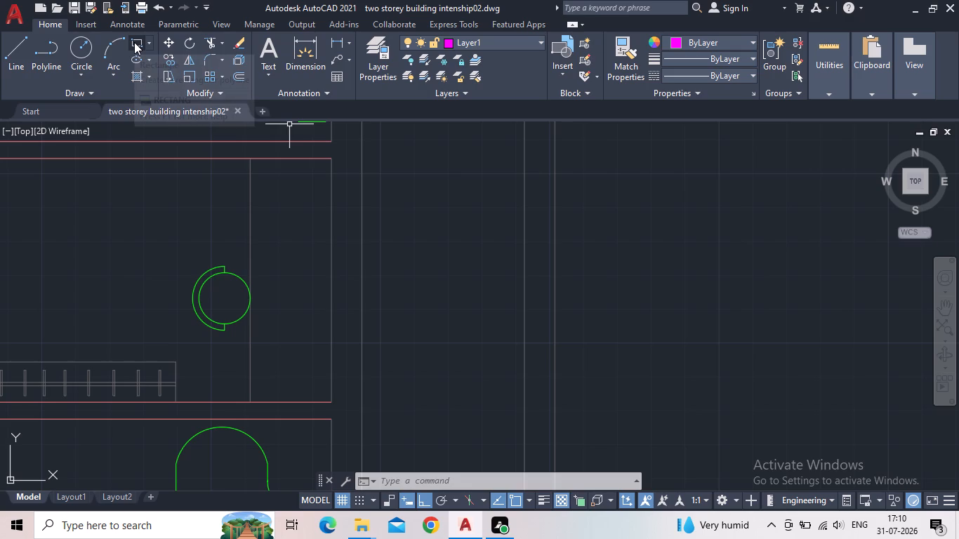
pyautogui.click(15, 52)
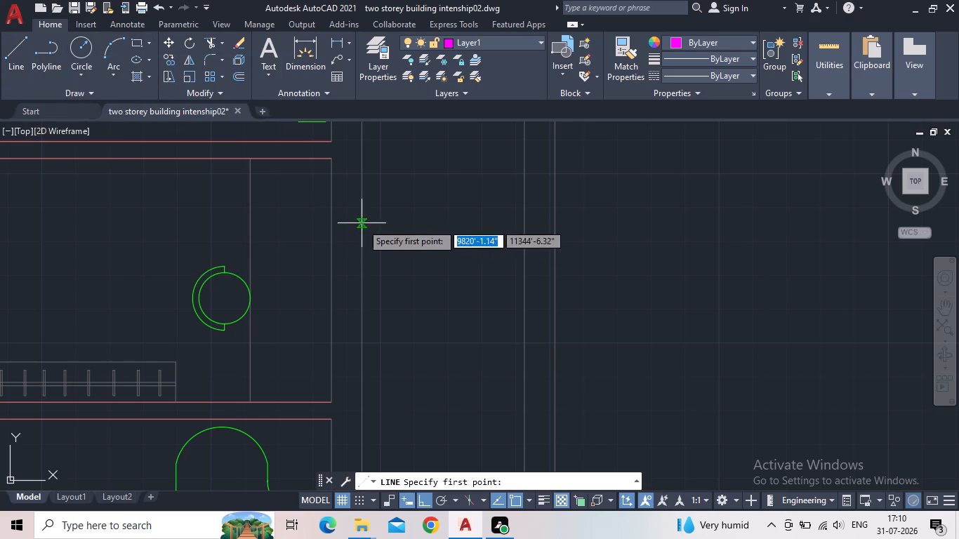
pyautogui.moveTo(332, 204); pyautogui.dragTo(332, 210)
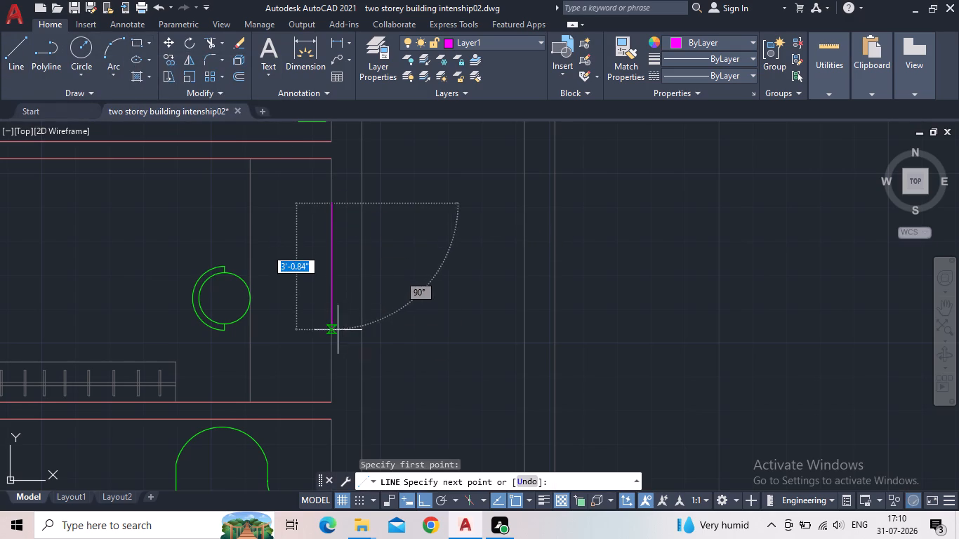
pyautogui.click(333, 344)
pyautogui.press('Escape')
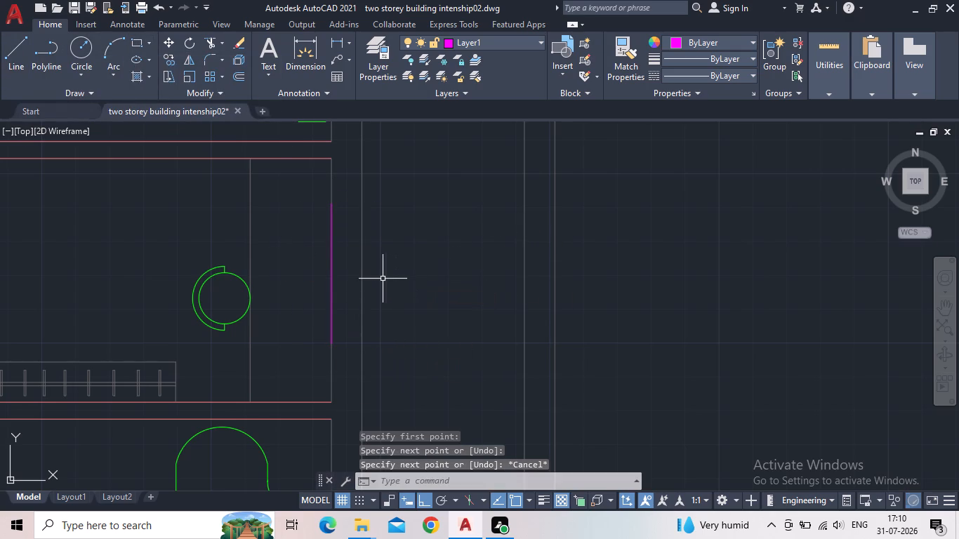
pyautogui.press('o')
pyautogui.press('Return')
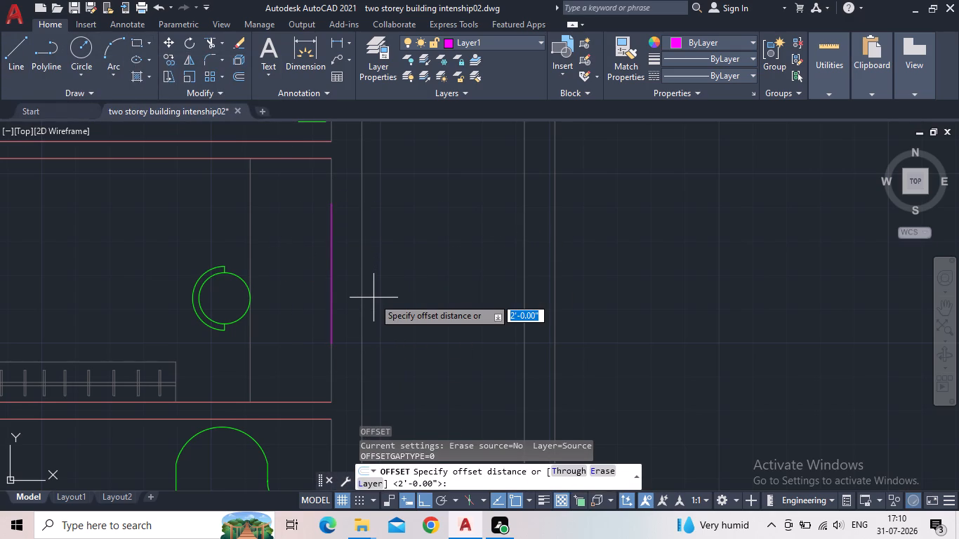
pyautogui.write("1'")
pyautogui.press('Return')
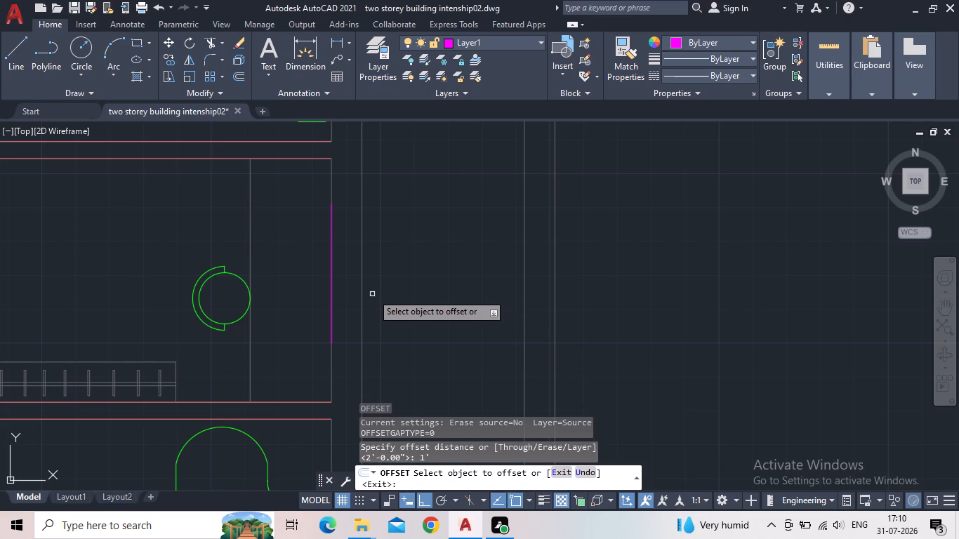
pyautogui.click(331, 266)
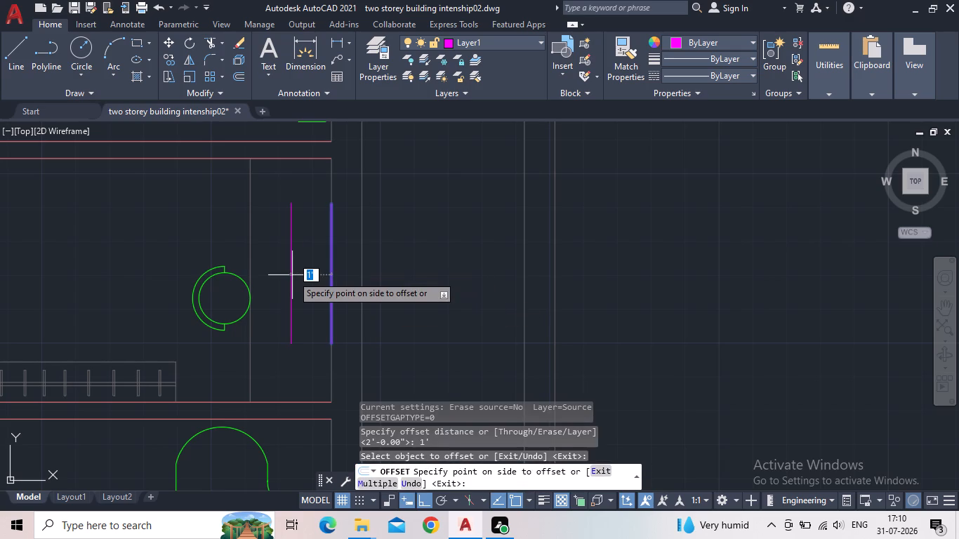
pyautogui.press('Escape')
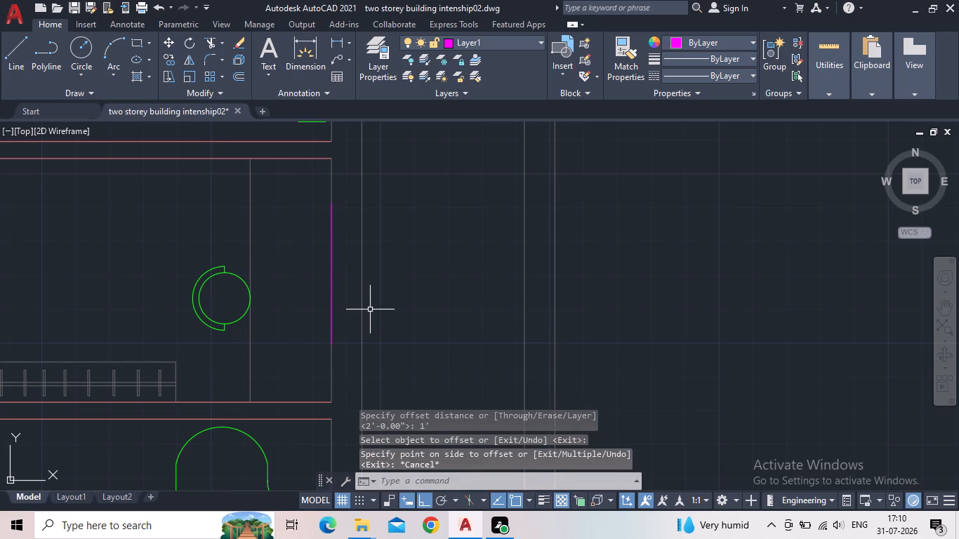
# Offset the magenta wall line 1" west into the small room.
pyautogui.press('o')
pyautogui.press('Return')
pyautogui.write('1"')
pyautogui.press('Return')
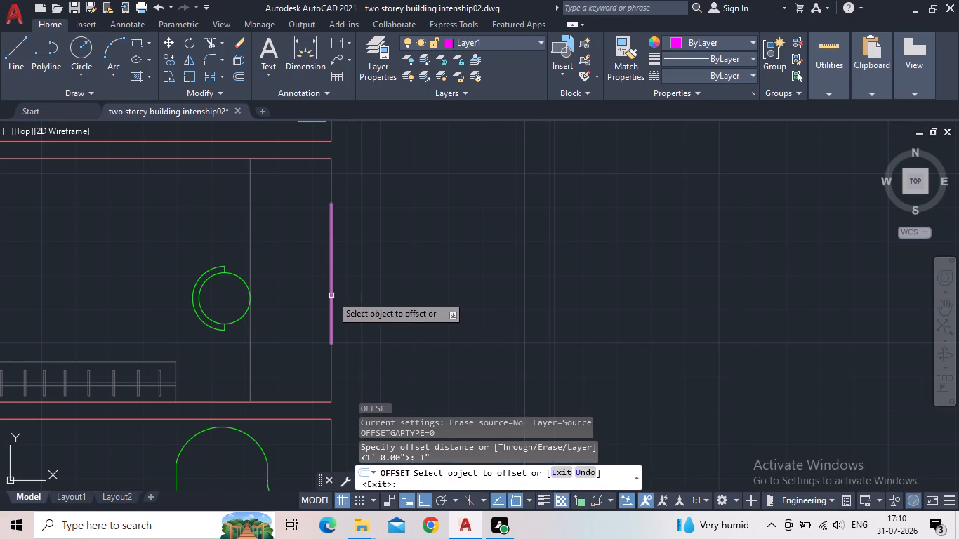
pyautogui.click(331, 296)
pyautogui.click(305, 303)
pyautogui.press('Escape')
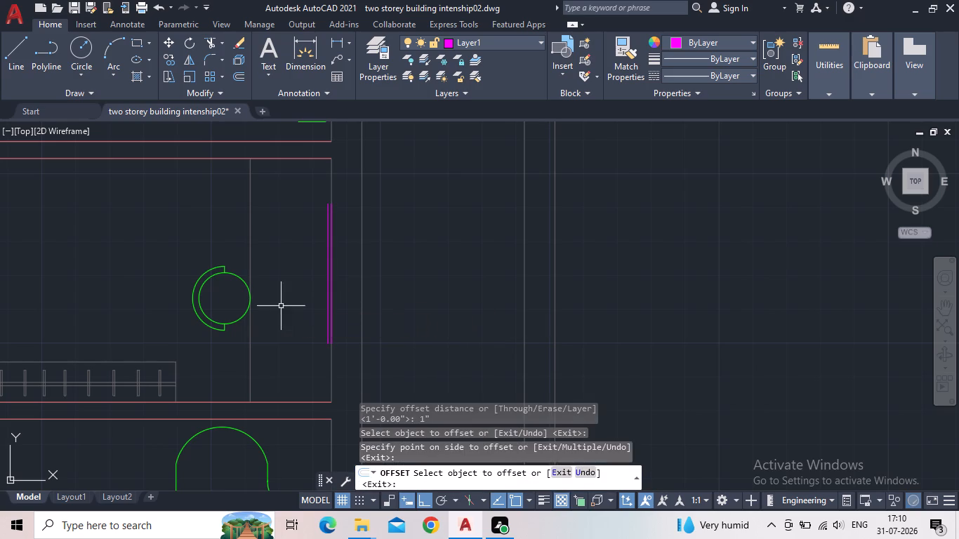
# Close the north and south ends of the two parallel magenta lines with short horizontal lines.
pyautogui.click(25, 54)
pyautogui.scroll(2, 309, 224)
pyautogui.scroll(3, 366, 172)
pyautogui.click(352, 175)
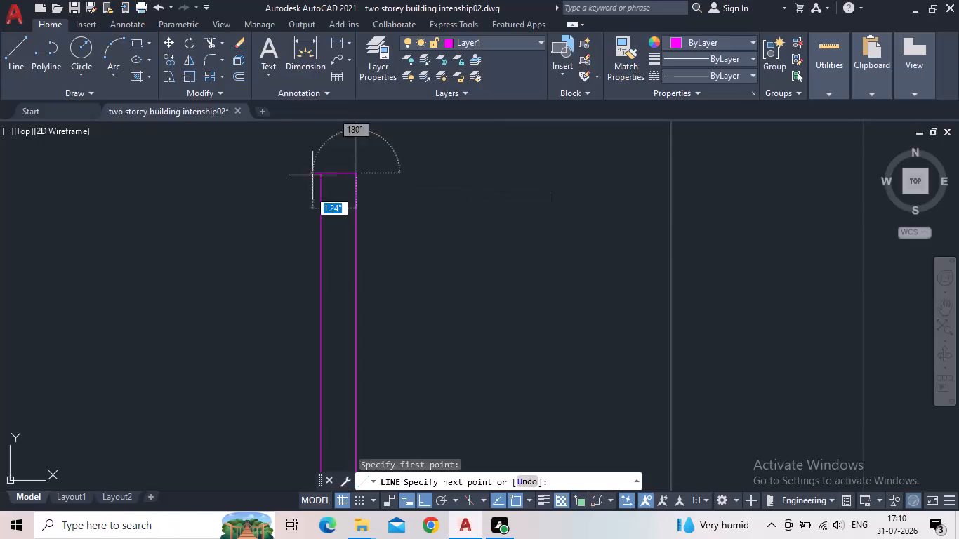
pyautogui.click(317, 175)
pyautogui.press('Escape')
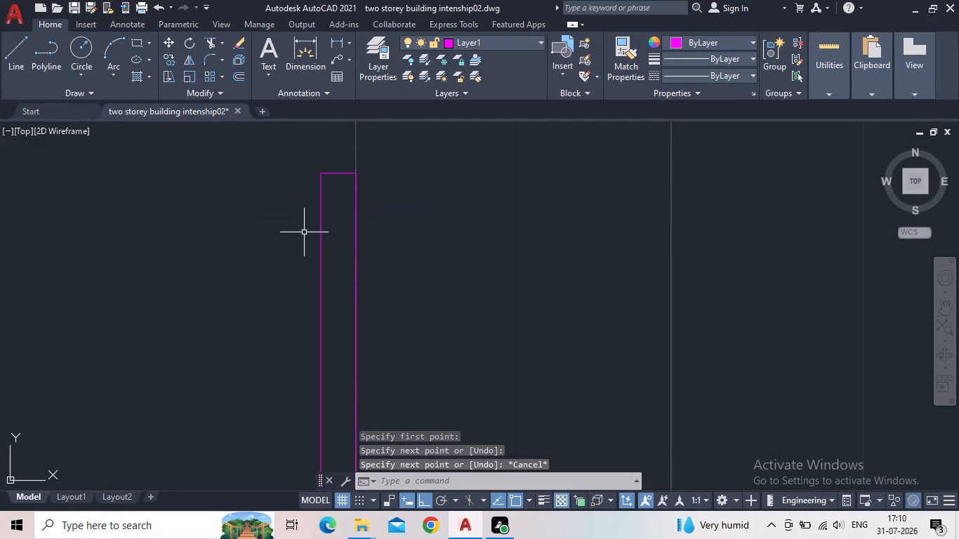
pyautogui.moveTo(355, 278); pyautogui.dragTo(363, 110, button='middle')
pyautogui.scroll(-2, 364, 105)
pyautogui.scroll(-5, 377, 327)
pyautogui.scroll(1, 373, 326)
pyautogui.moveTo(372, 319); pyautogui.dragTo(373, 331, button='middle')
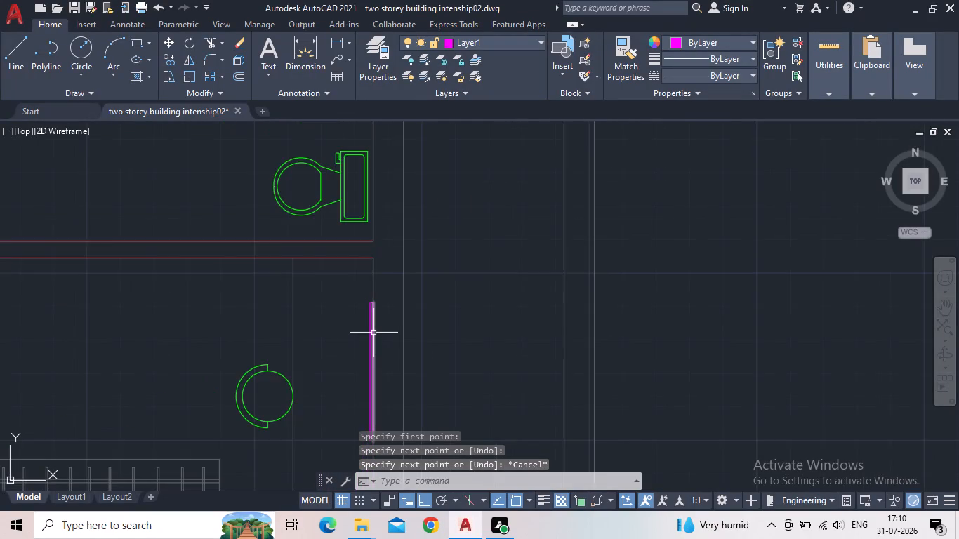
pyautogui.moveTo(373, 331); pyautogui.dragTo(351, 229, button='middle')
pyautogui.scroll(3, 355, 426)
pyautogui.press('space')
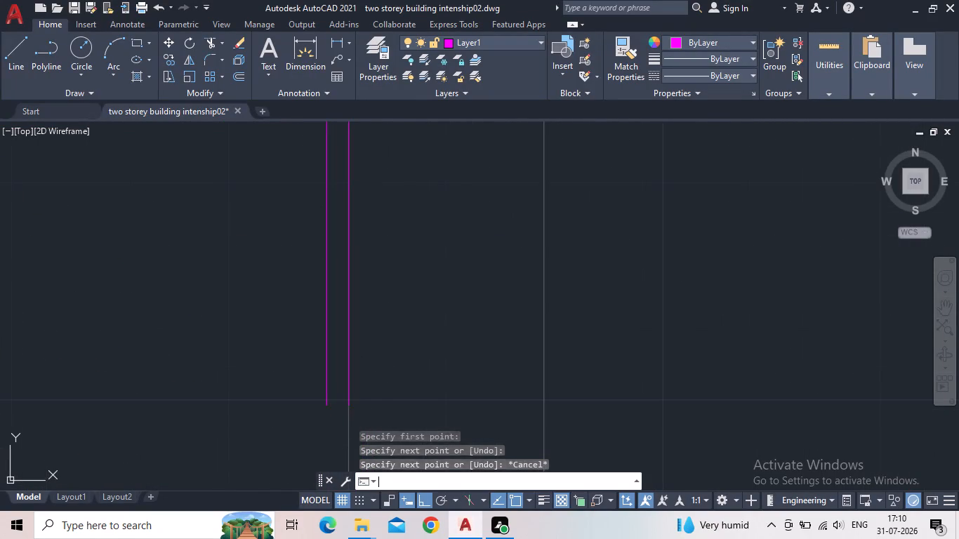
pyautogui.click(345, 408)
pyautogui.click(329, 408)
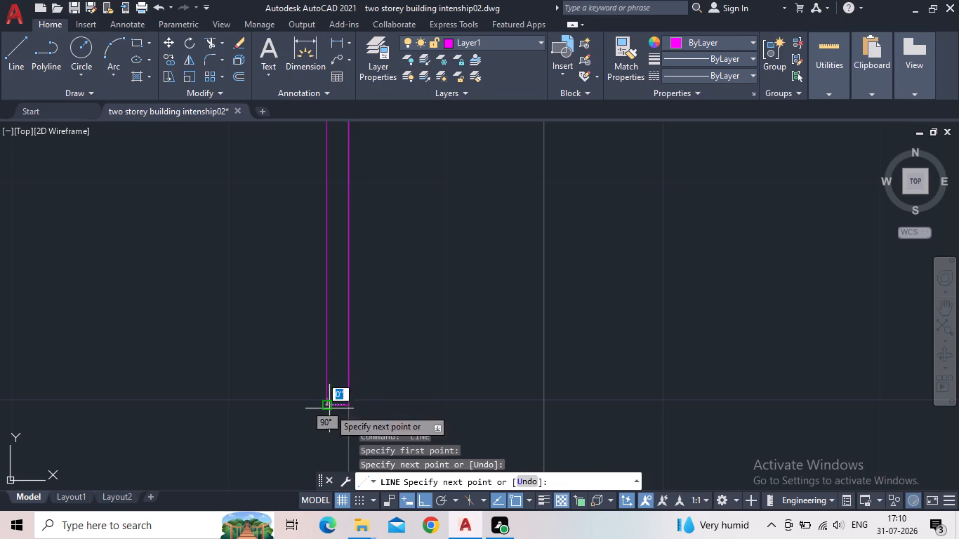
pyautogui.press('Escape')
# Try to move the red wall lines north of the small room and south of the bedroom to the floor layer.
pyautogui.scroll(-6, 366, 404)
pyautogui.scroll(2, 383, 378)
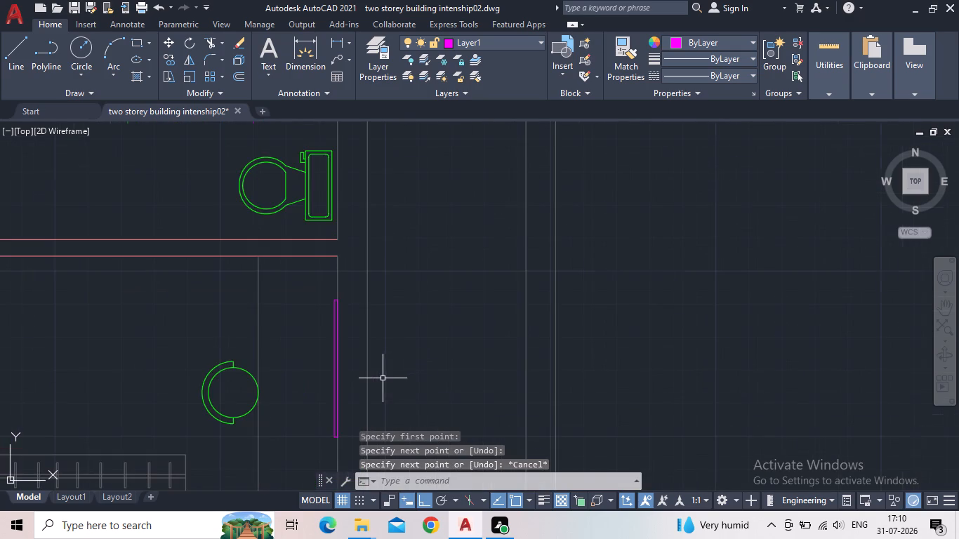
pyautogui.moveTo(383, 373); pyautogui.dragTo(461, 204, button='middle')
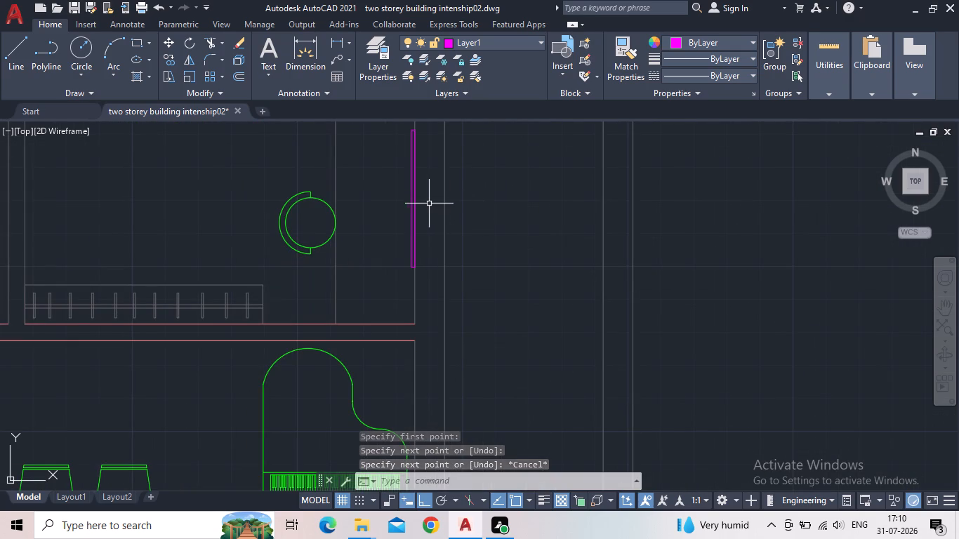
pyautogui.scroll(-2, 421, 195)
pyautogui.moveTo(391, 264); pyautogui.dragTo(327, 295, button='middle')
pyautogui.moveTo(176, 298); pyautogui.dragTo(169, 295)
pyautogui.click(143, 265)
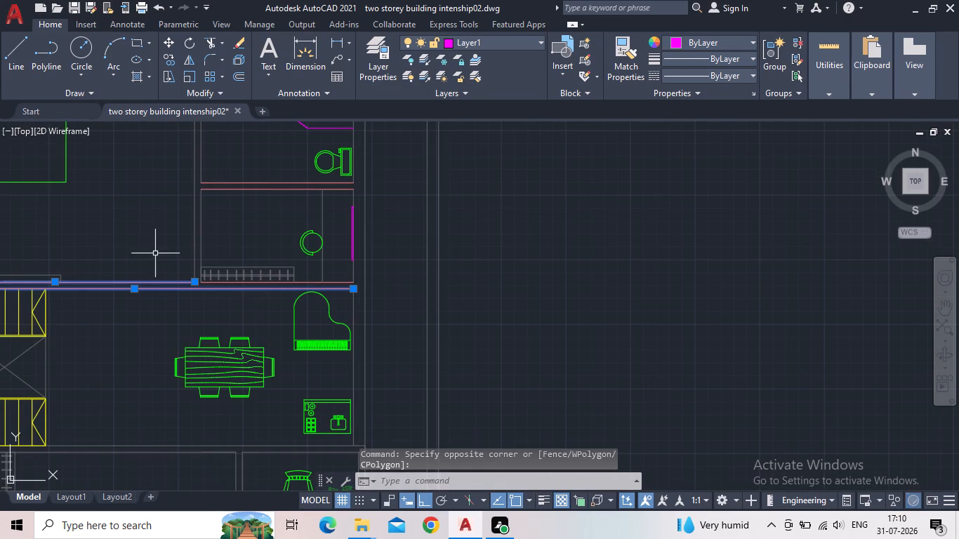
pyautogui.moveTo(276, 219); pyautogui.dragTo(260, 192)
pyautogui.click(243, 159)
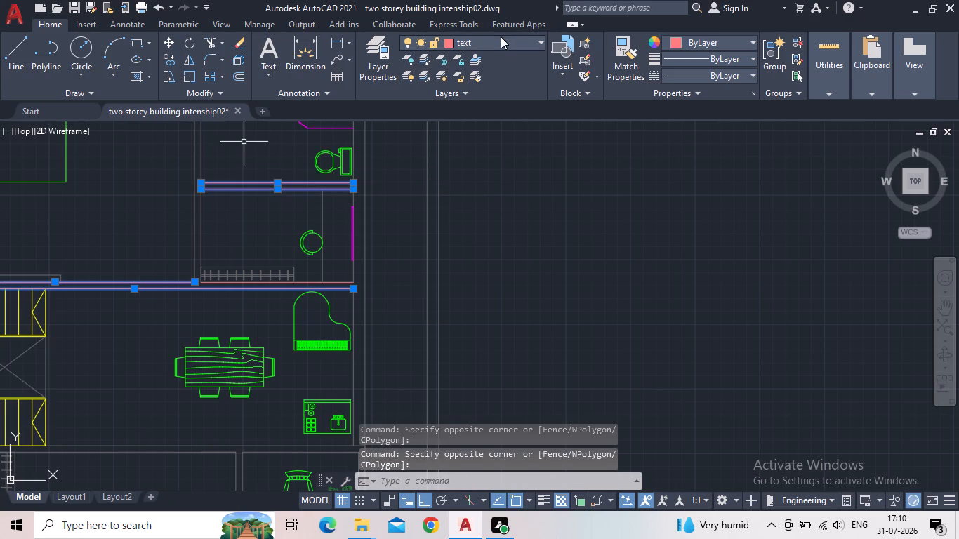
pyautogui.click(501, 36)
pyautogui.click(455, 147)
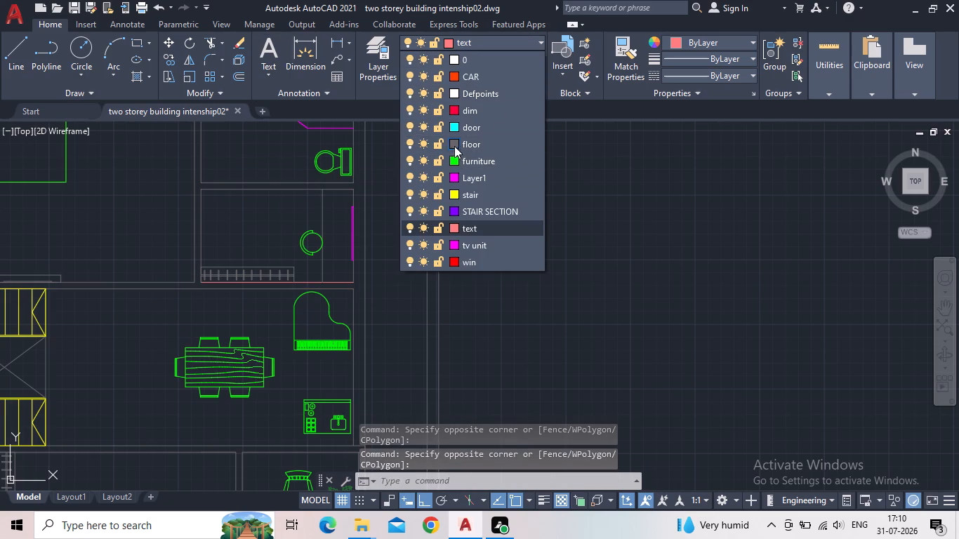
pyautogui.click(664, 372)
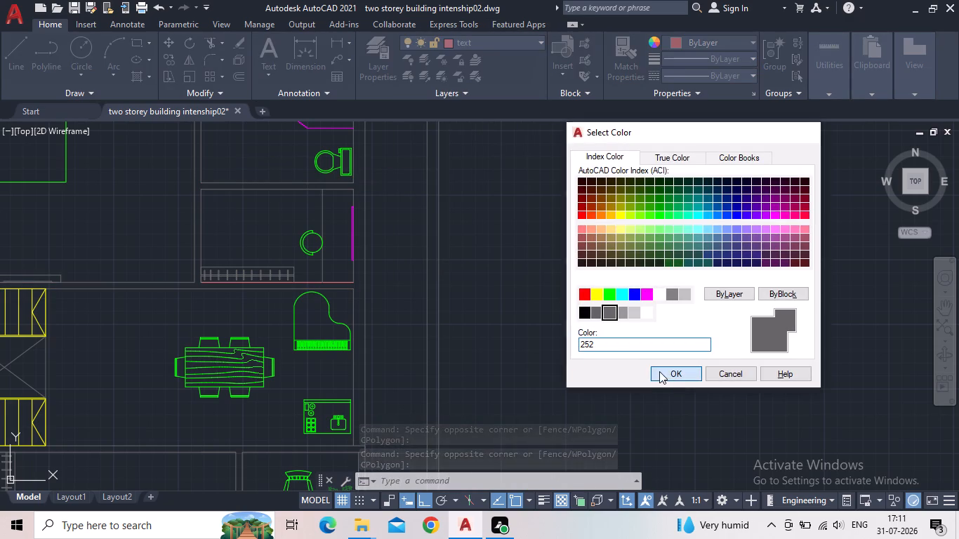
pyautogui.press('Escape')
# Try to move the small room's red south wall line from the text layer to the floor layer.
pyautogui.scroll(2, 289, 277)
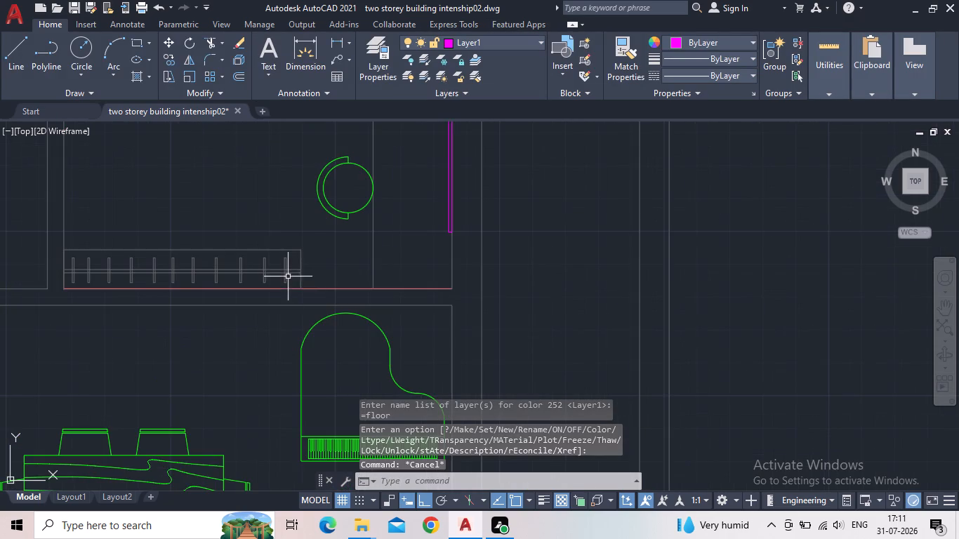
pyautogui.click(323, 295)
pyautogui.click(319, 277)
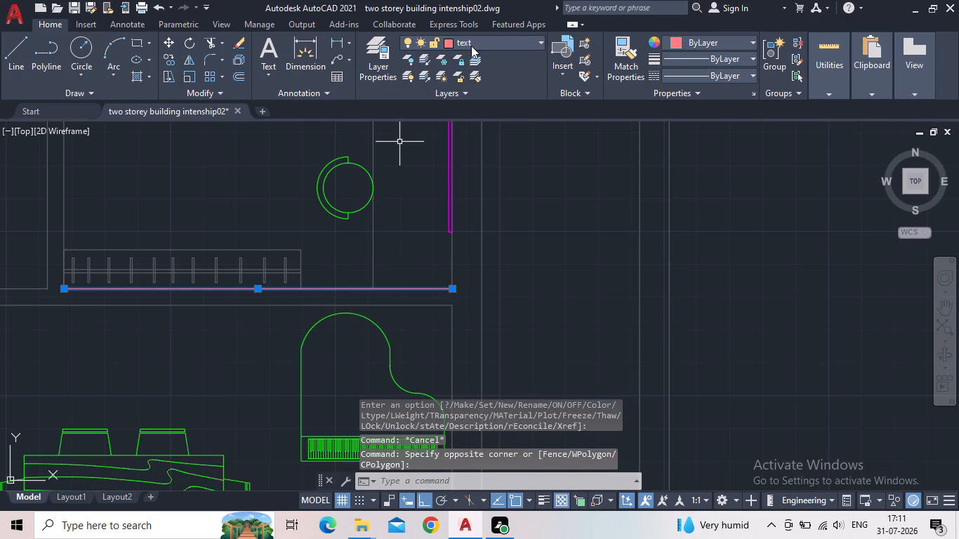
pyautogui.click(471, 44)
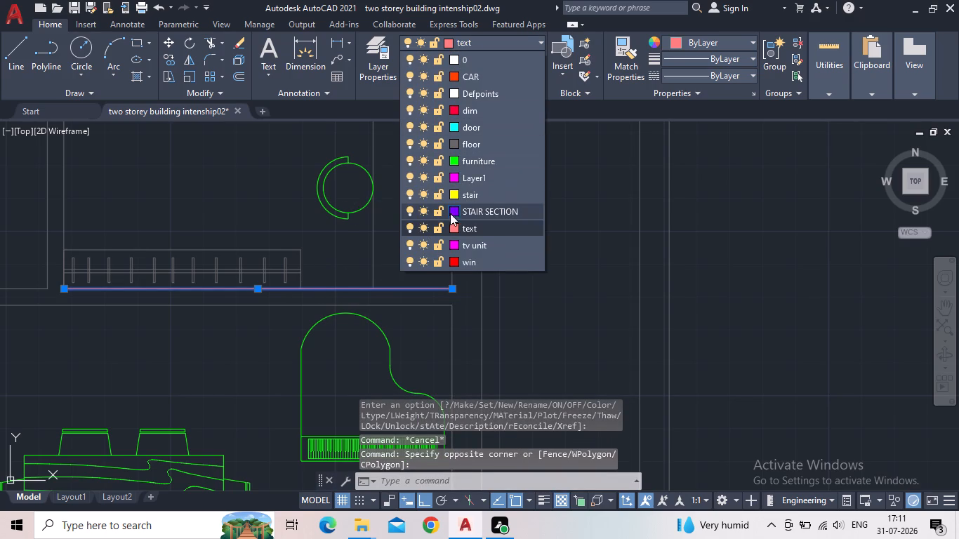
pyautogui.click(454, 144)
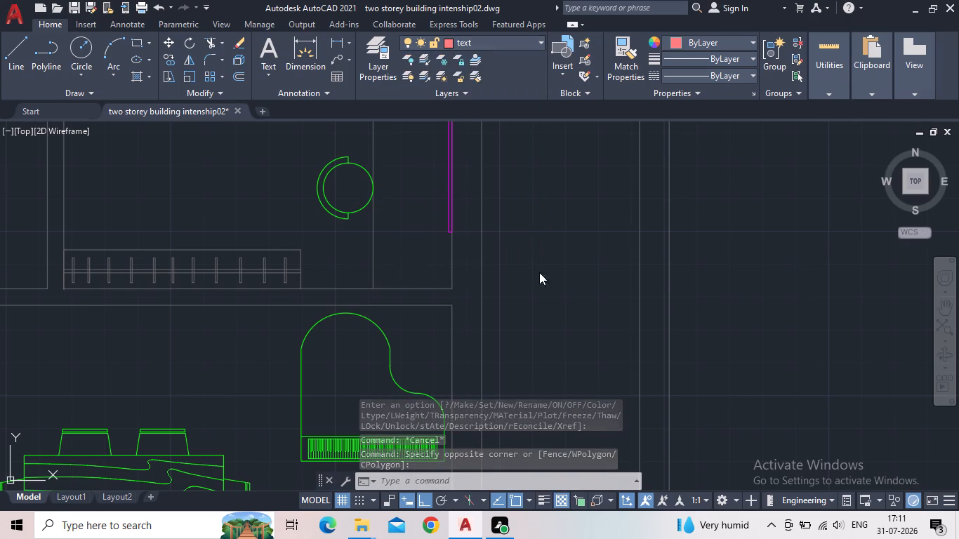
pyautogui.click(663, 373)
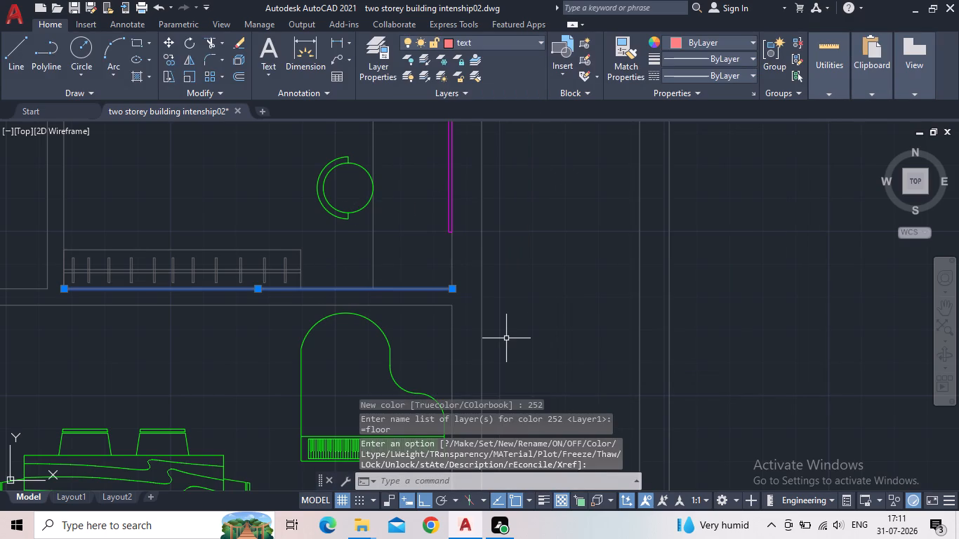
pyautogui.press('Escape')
# Check the wall lines around the staircase, dining area and adjoining rooms of the floor plan.
pyautogui.scroll(-2, 501, 337)
pyautogui.moveTo(278, 375); pyautogui.dragTo(343, 317, button='middle')
pyautogui.scroll(-1, 343, 317)
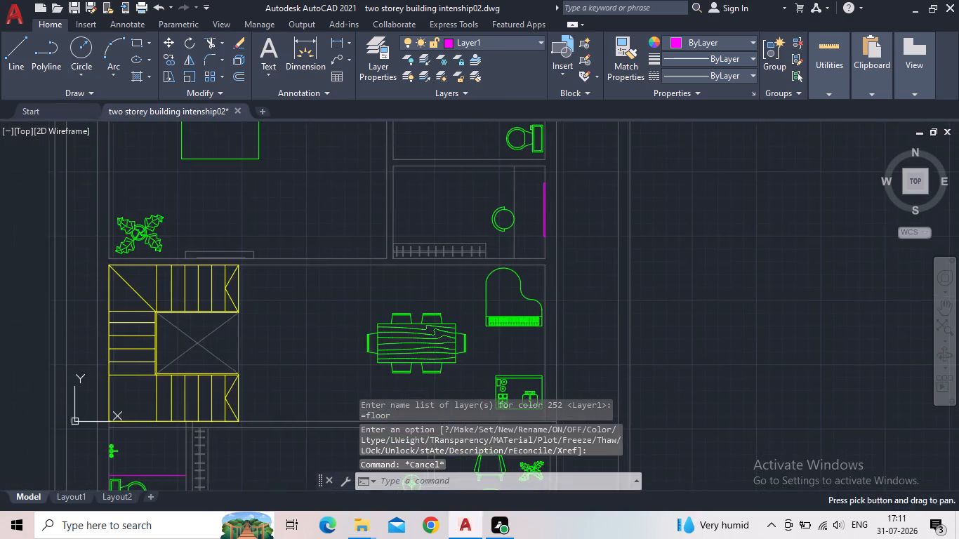
pyautogui.moveTo(326, 325); pyautogui.dragTo(265, 284, button='middle')
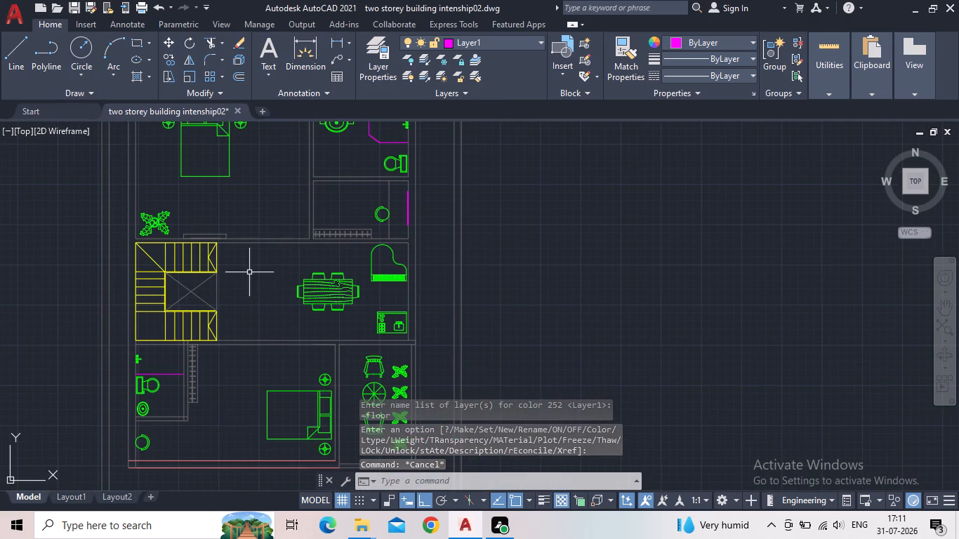
pyautogui.scroll(3, 171, 220)
pyautogui.scroll(1, 338, 291)
pyautogui.moveTo(458, 291); pyautogui.dragTo(451, 292)
pyautogui.press('Escape')
pyautogui.scroll(-4, 477, 277)
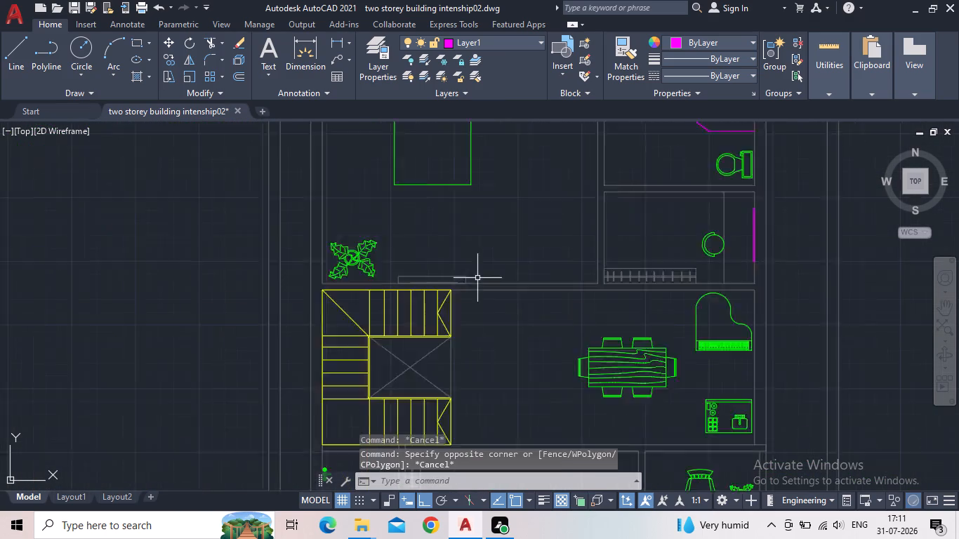
pyautogui.moveTo(510, 319); pyautogui.dragTo(409, 290, button='middle')
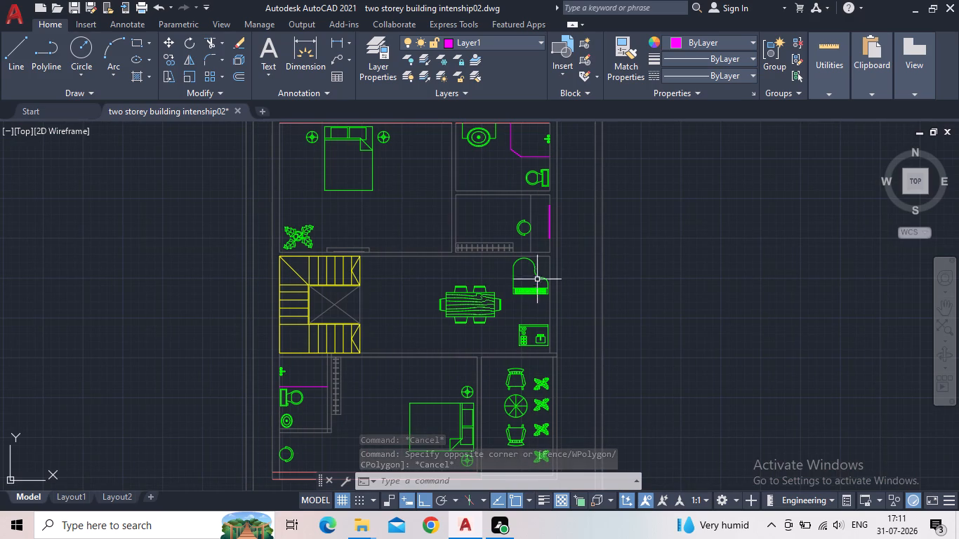
# Extend the small room's north wall line west across the wall thickness to the bedroom's east wall line.
pyautogui.scroll(2, 482, 180)
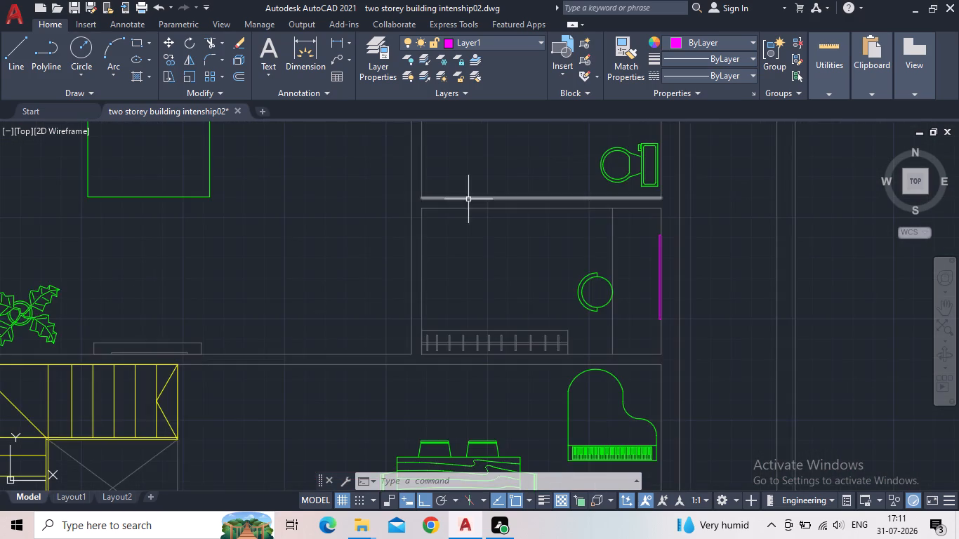
pyautogui.scroll(2, 439, 229)
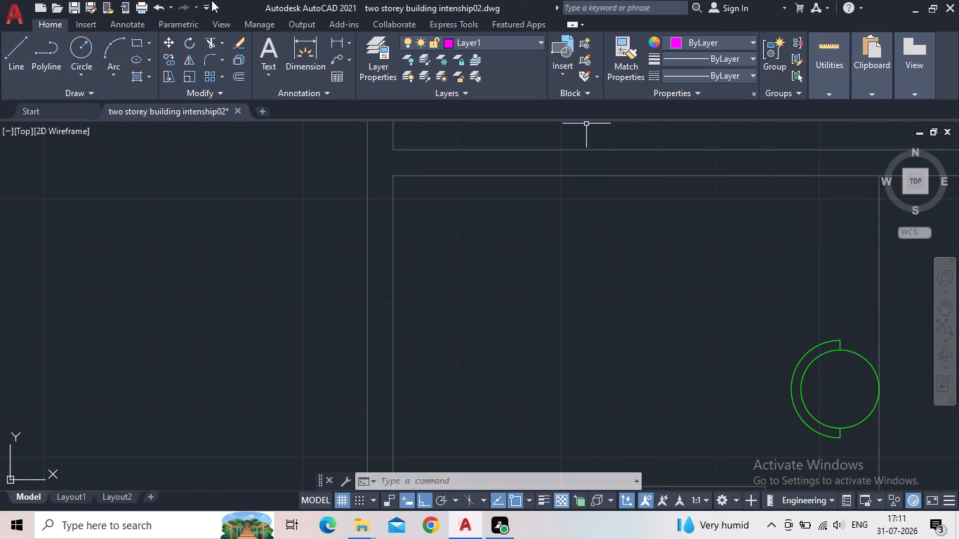
pyautogui.press('e')
pyautogui.press('x')
pyautogui.press('Return')
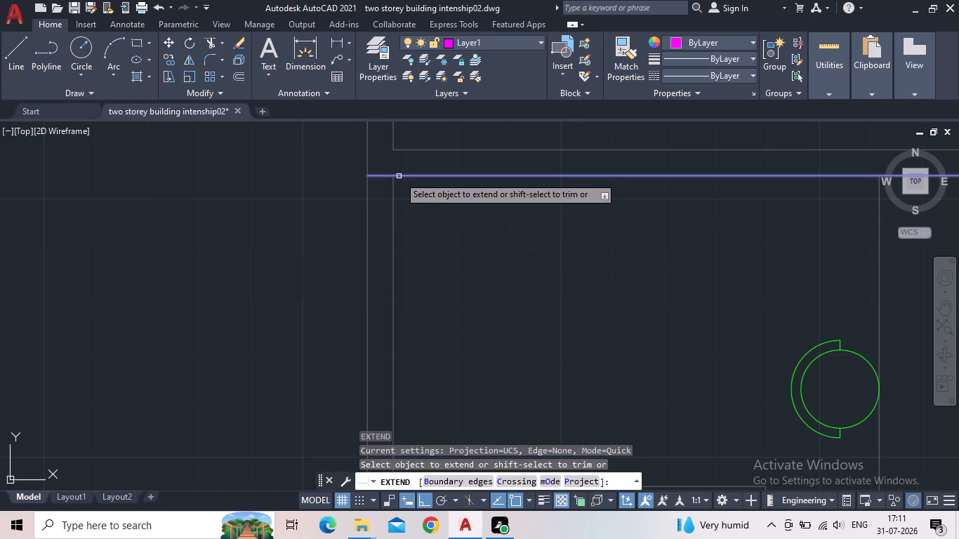
pyautogui.scroll(-2, 395, 178)
pyautogui.click(395, 178)
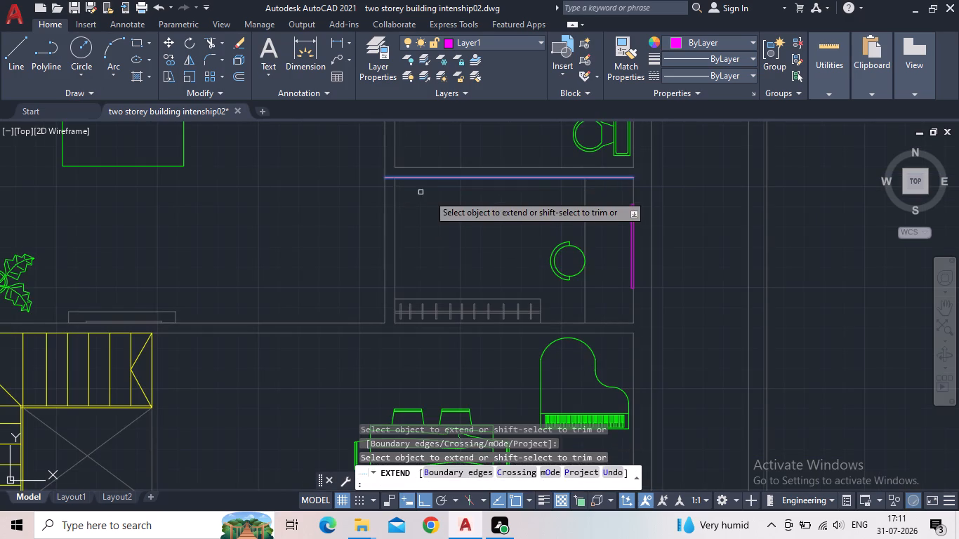
pyautogui.press('Escape')
# Make the floor layer current and draw a short horizontal line across the small room's west wall, north of the hanger-rail wardrobe.
pyautogui.scroll(1, 424, 205)
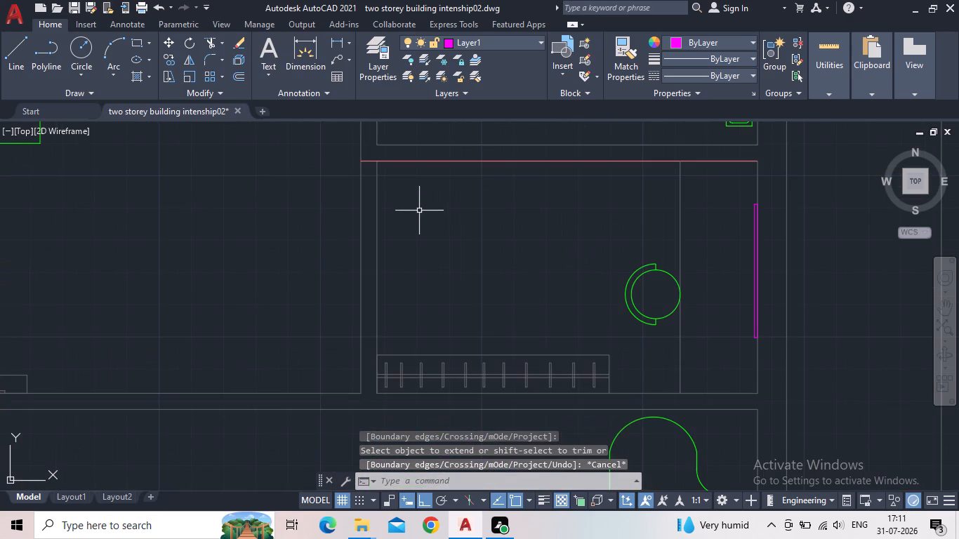
pyautogui.middleClick(419, 220)
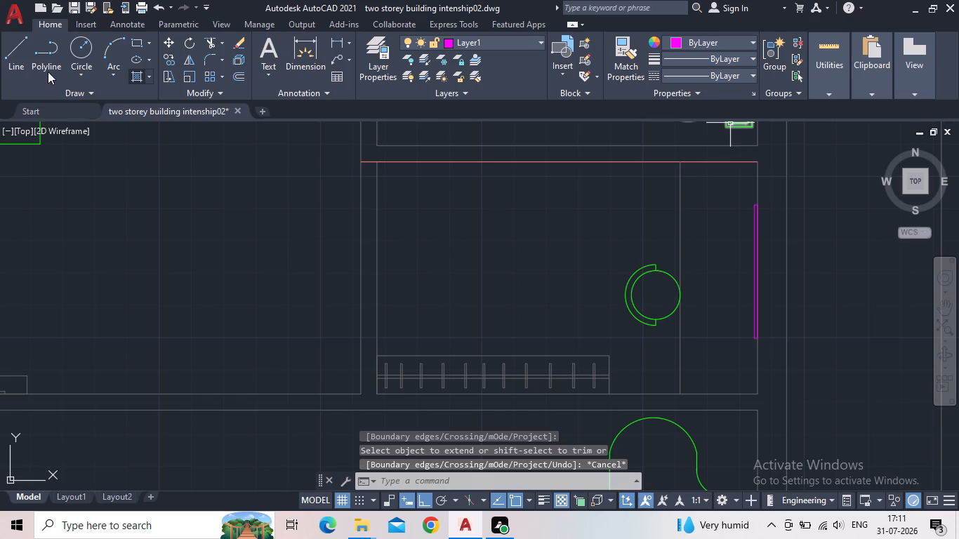
pyautogui.click(17, 51)
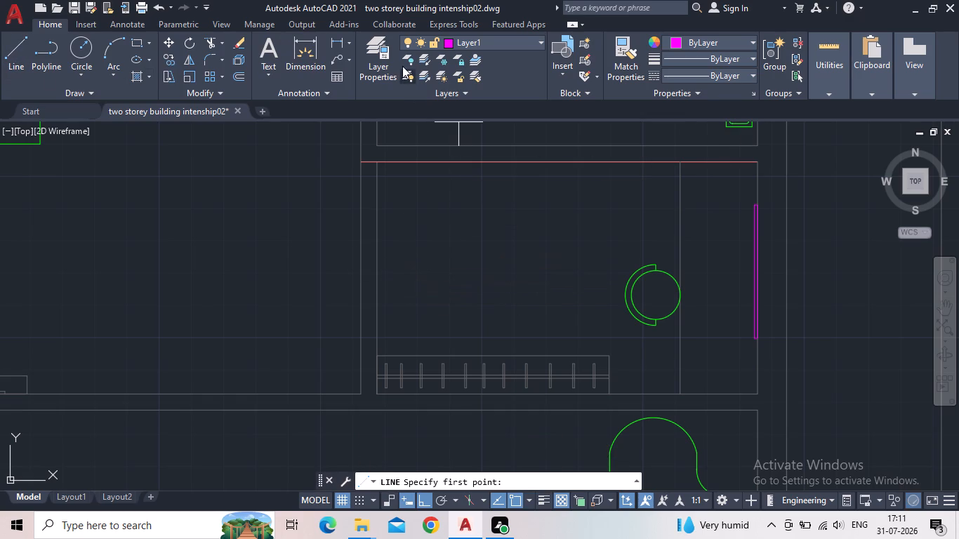
pyautogui.click(373, 64)
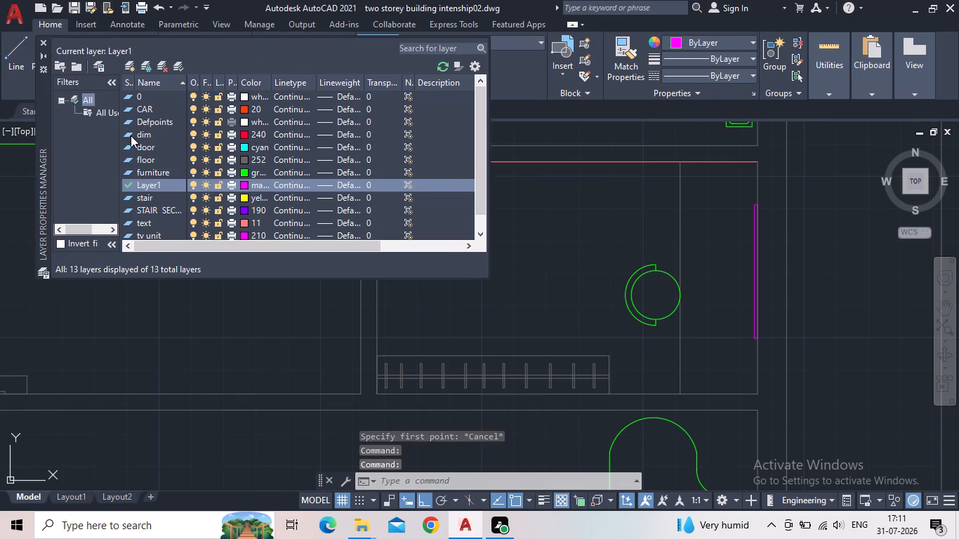
pyautogui.doubleClick(126, 160)
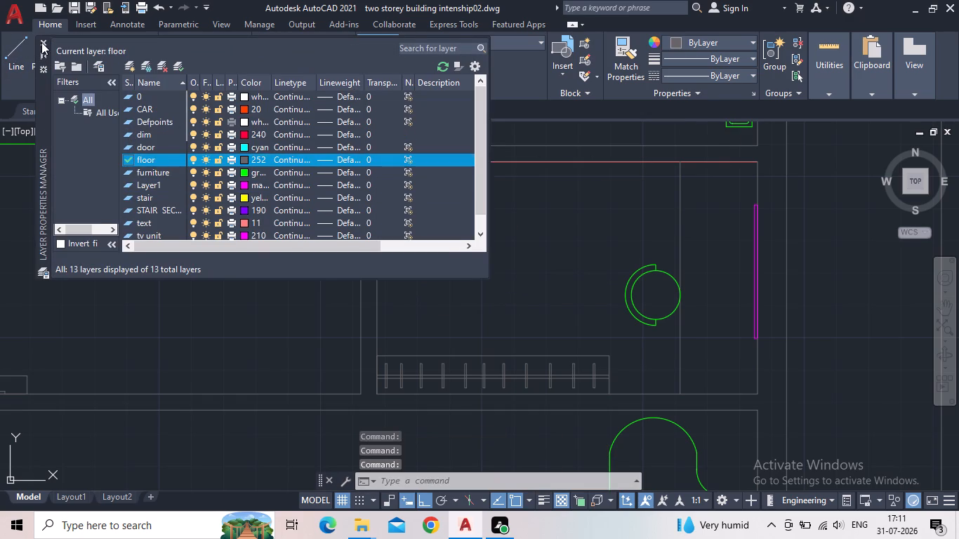
pyautogui.click(41, 42)
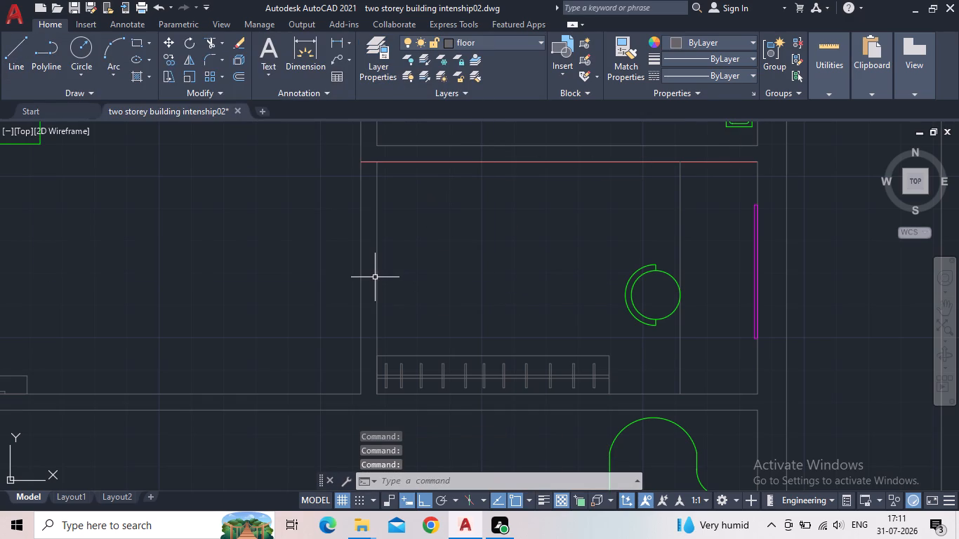
pyautogui.click(13, 53)
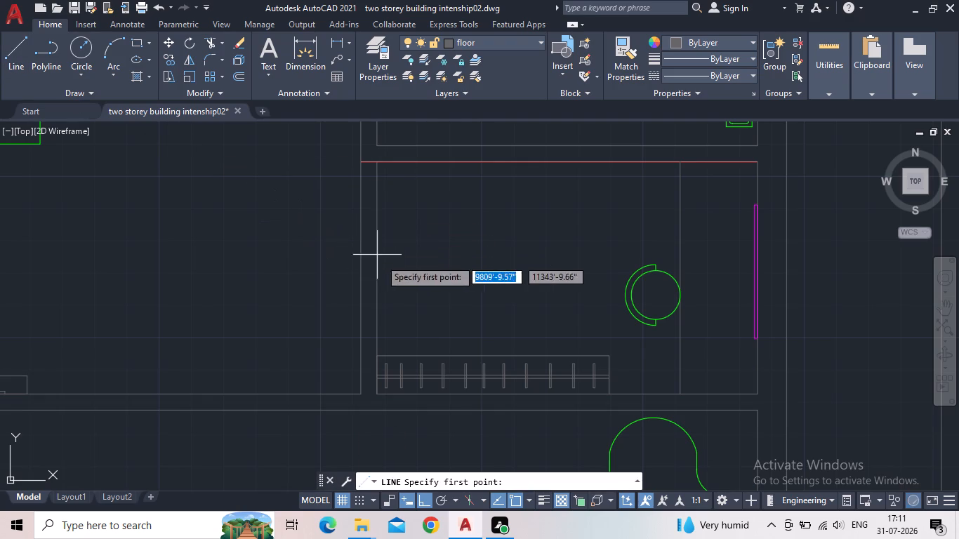
pyautogui.click(377, 301)
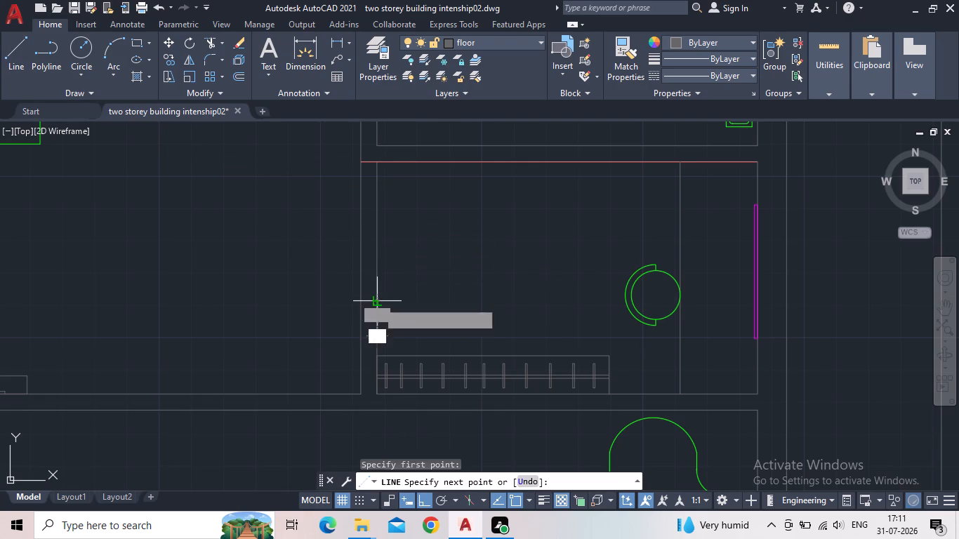
pyautogui.click(357, 300)
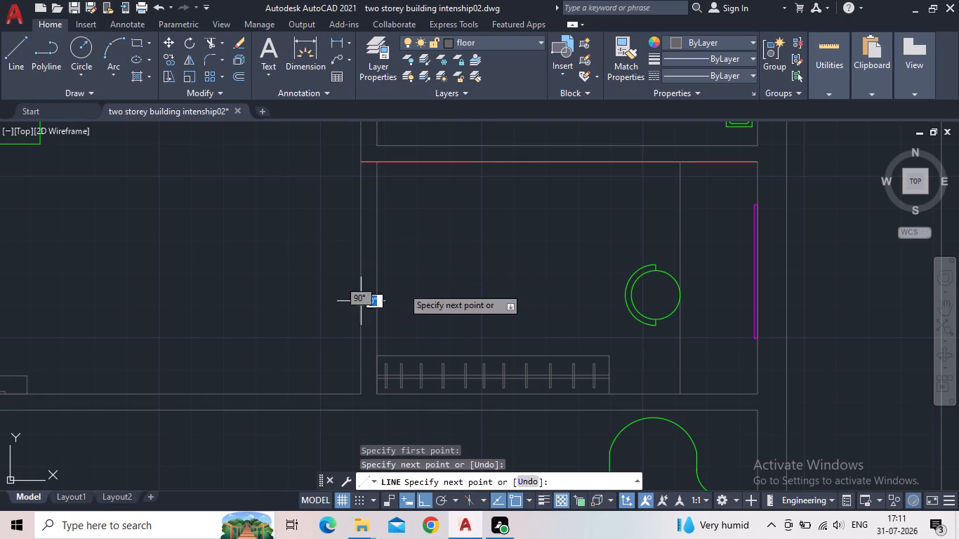
pyautogui.press('Escape')
# Draw two crossing diagonals in the small room's west wall, between its north wall line and the new short horizontal line.
pyautogui.press('space')
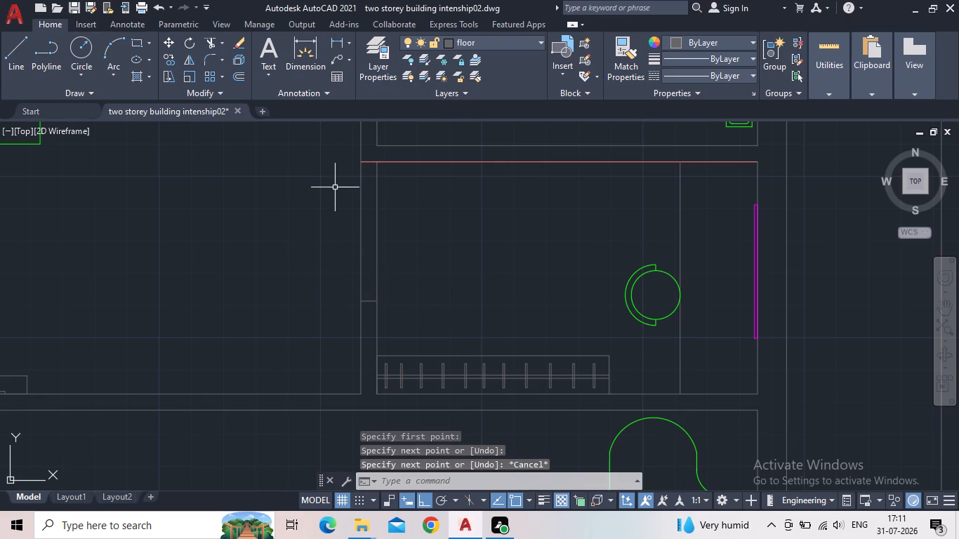
pyautogui.scroll(2, 376, 185)
pyautogui.moveTo(336, 127); pyautogui.dragTo(343, 136)
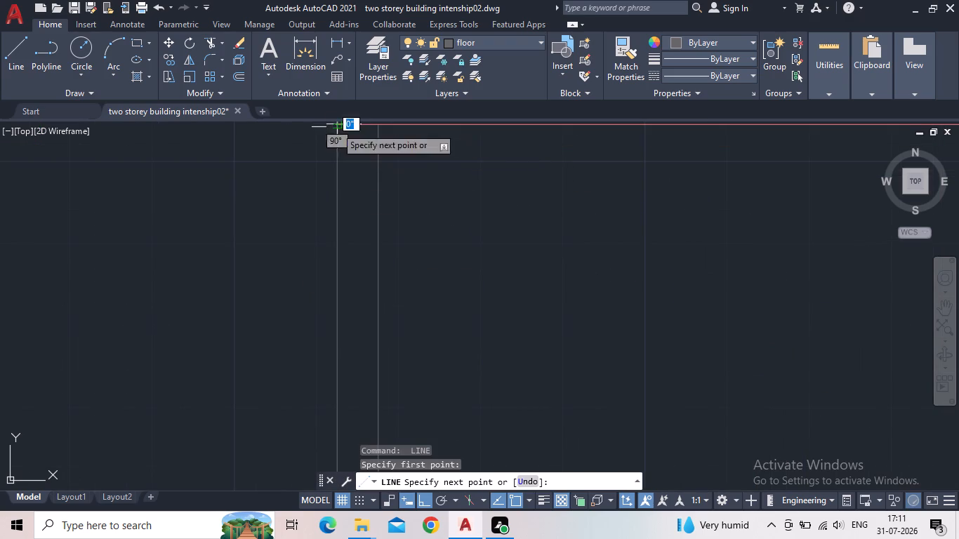
pyautogui.moveTo(369, 278); pyautogui.dragTo(386, 159, button='middle')
pyautogui.scroll(-1, 389, 152)
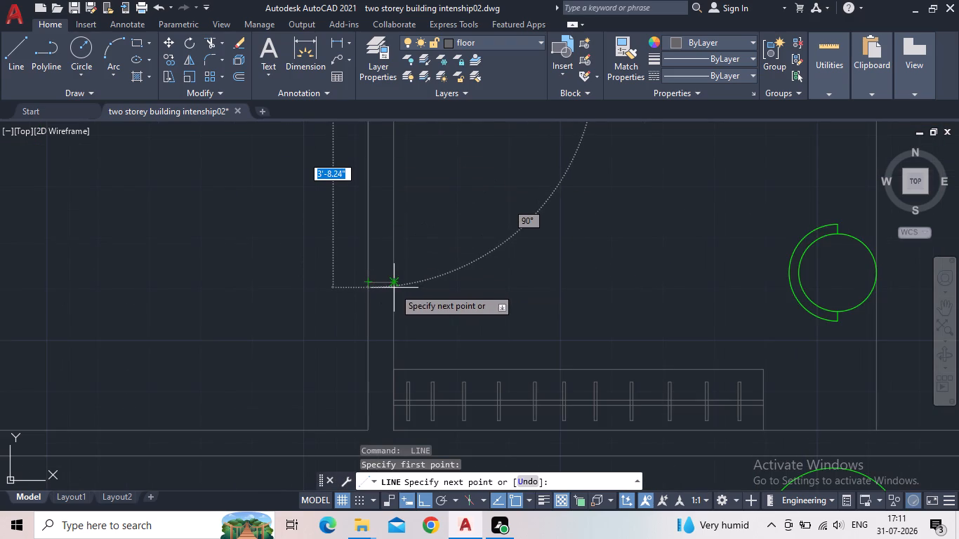
pyautogui.click(393, 288)
pyautogui.press('Escape')
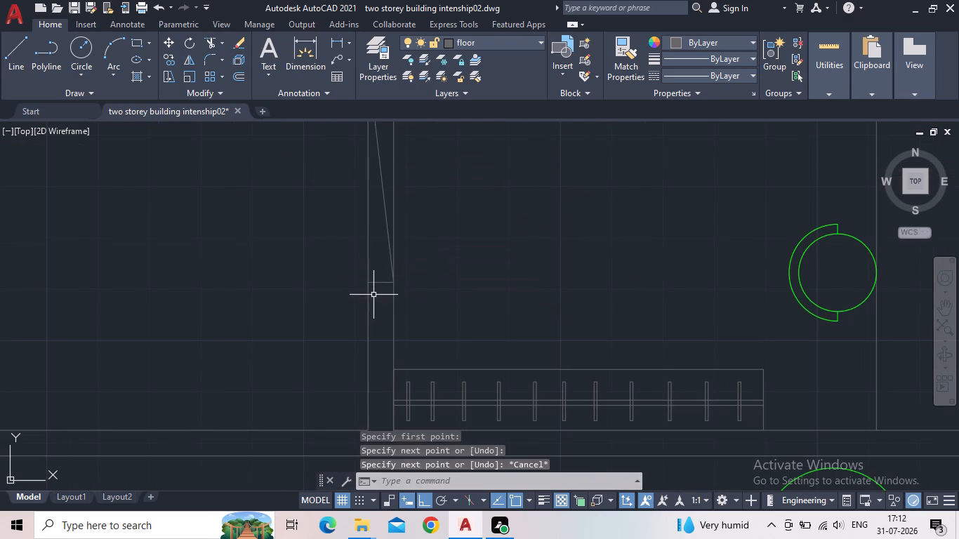
pyautogui.press('space')
pyautogui.click(367, 286)
pyautogui.moveTo(385, 175); pyautogui.dragTo(356, 284, button='middle')
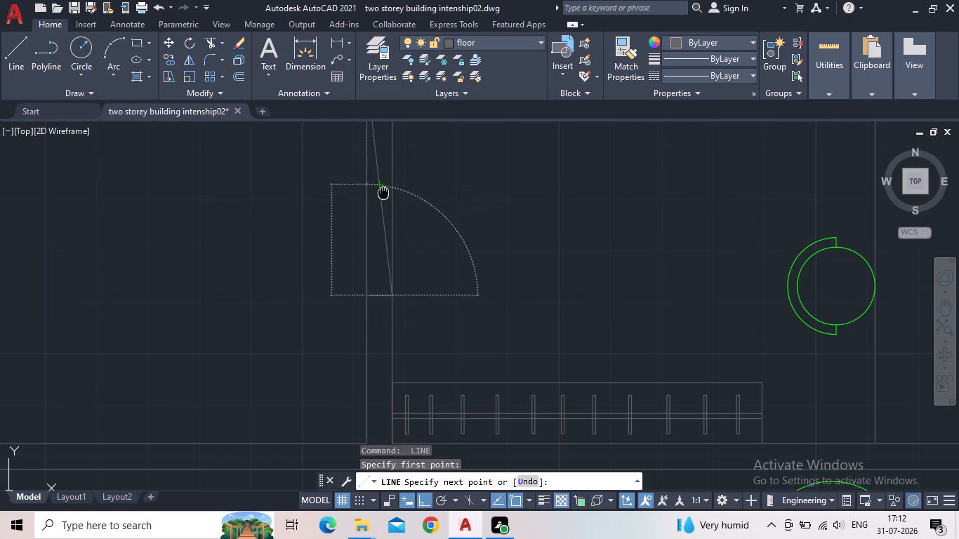
pyautogui.moveTo(356, 284); pyautogui.dragTo(338, 346, button='middle')
pyautogui.scroll(-1, 336, 353)
pyautogui.click(345, 280)
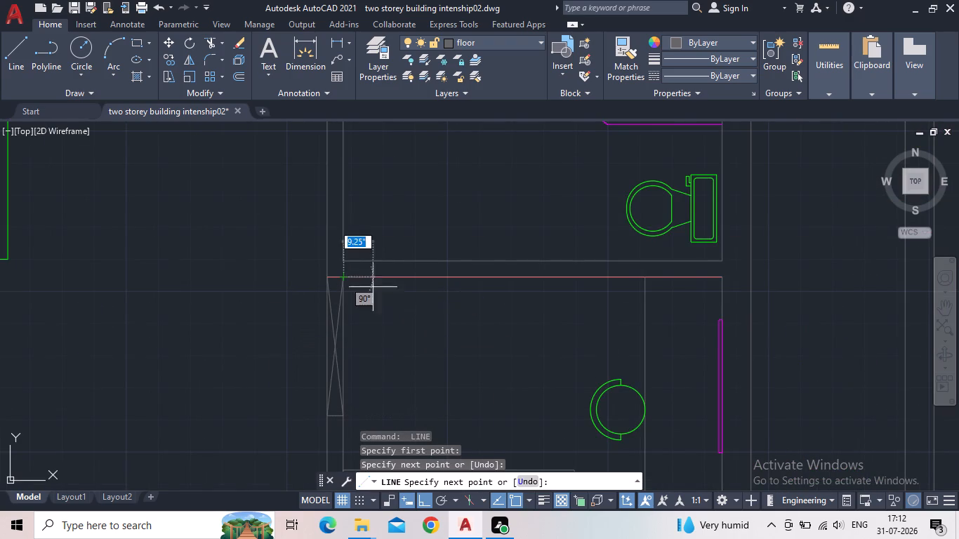
# Put the small room's red north wall line on the floor layer, accepting layer colour 252.
pyautogui.press('Escape')
pyautogui.moveTo(411, 329); pyautogui.dragTo(406, 317)
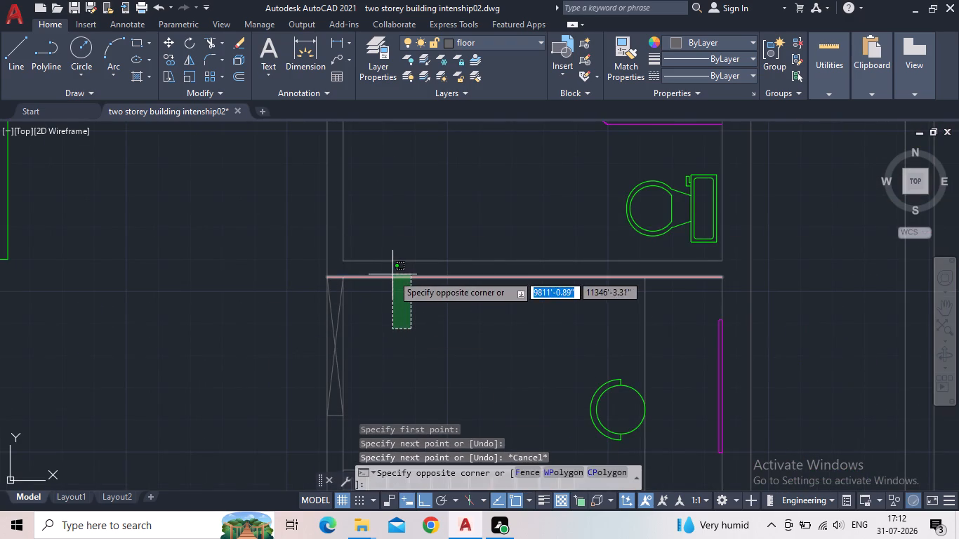
pyautogui.click(392, 274)
pyautogui.click(474, 42)
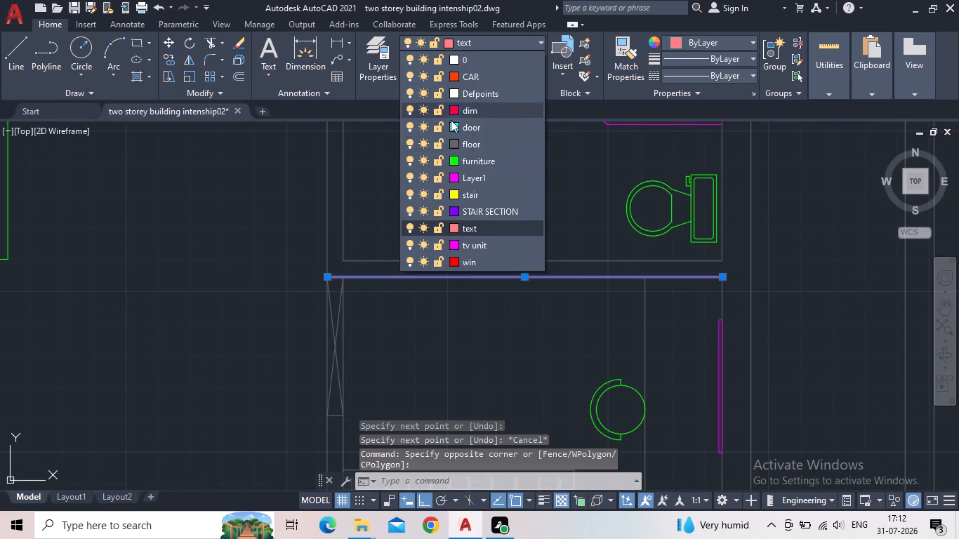
pyautogui.click(457, 147)
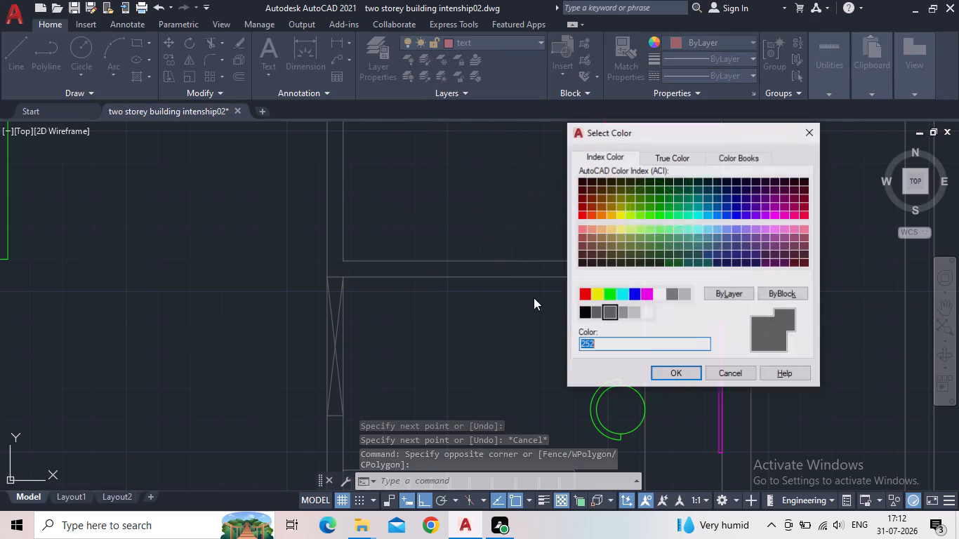
pyautogui.click(666, 373)
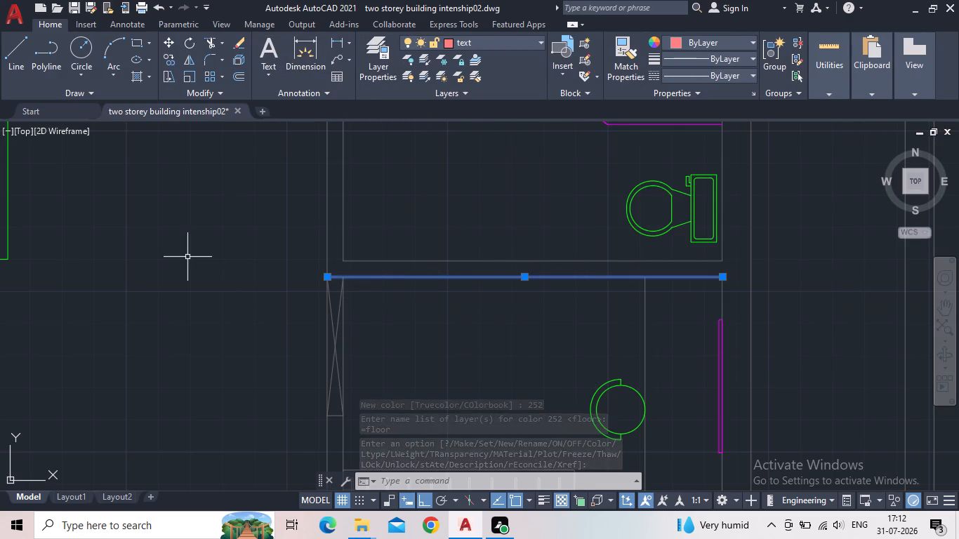
pyautogui.press('Escape')
# Save the drawing.
pyautogui.scroll(-1, 242, 284)
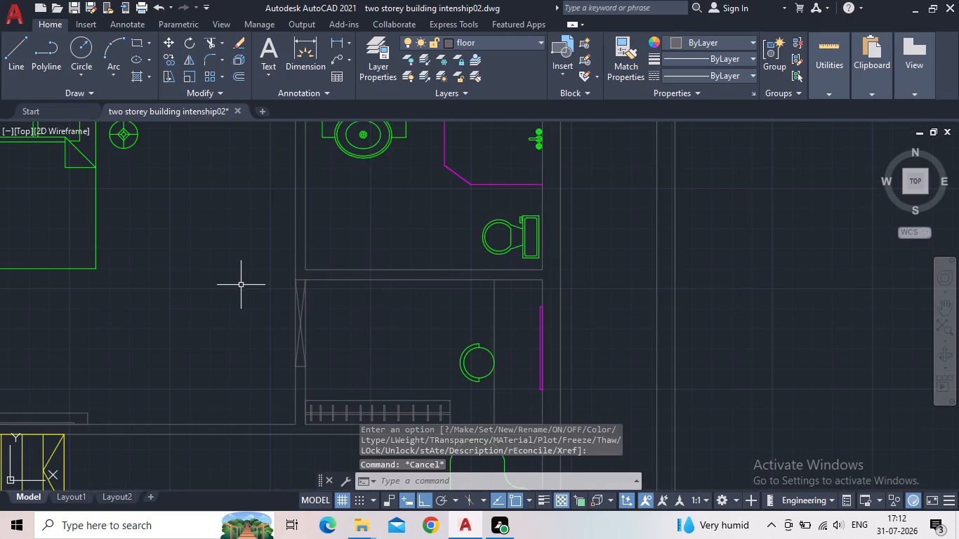
pyautogui.moveTo(251, 332); pyautogui.dragTo(178, 286, button='middle')
pyautogui.scroll(-2, 343, 311)
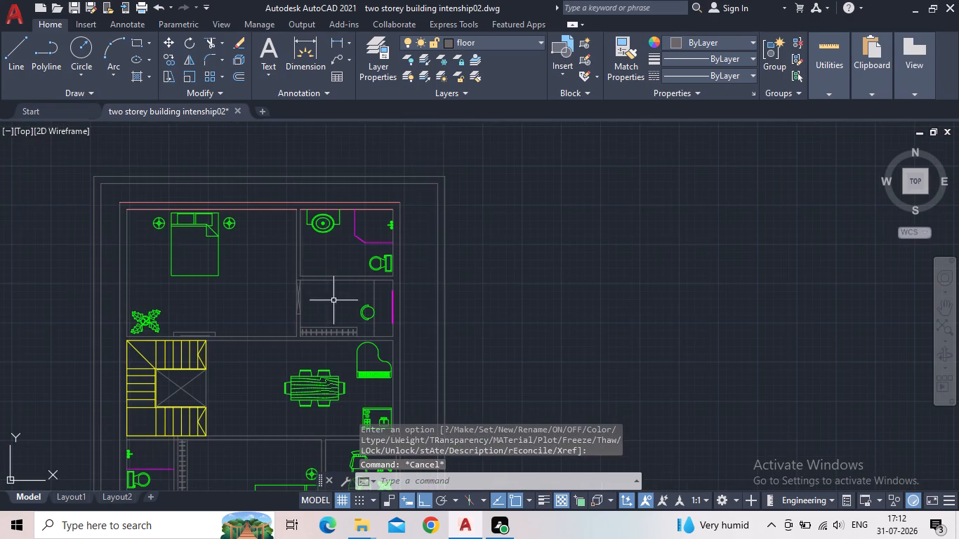
pyautogui.click(77, 6)
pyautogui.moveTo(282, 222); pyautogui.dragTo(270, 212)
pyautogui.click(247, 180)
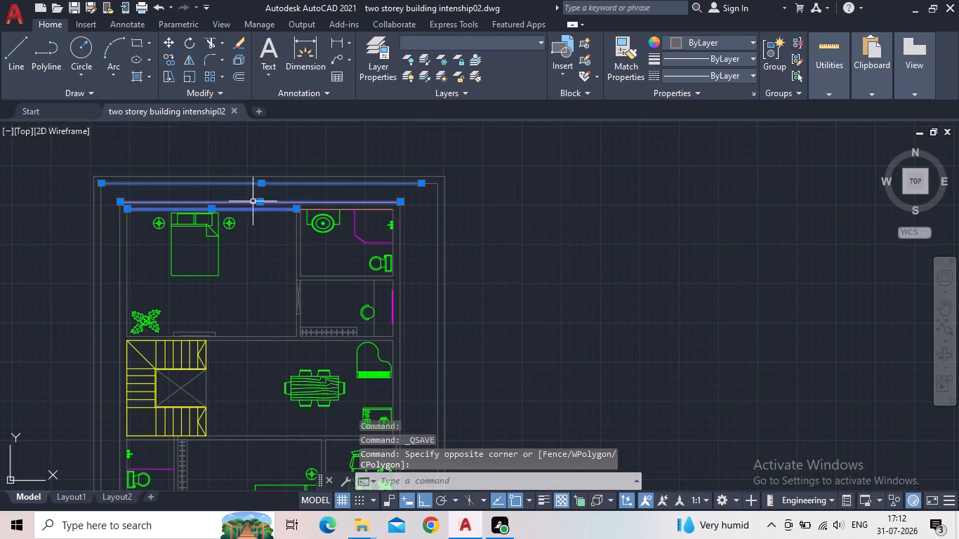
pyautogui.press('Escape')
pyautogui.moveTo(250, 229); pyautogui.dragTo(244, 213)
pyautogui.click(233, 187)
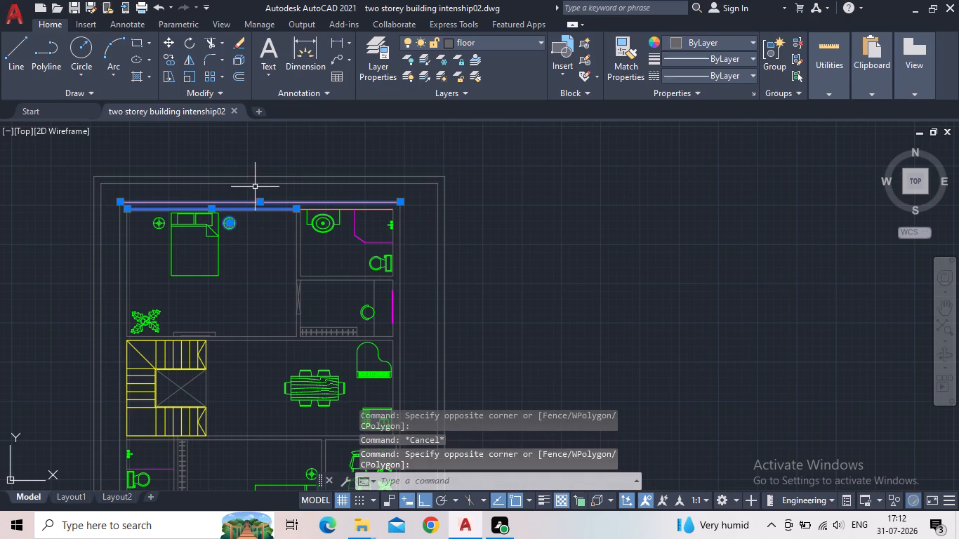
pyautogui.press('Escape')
# Put the building's red outer north wall line and the north bedroom's inner north wall line on the floor layer, colour 252.
pyautogui.moveTo(273, 231); pyautogui.dragTo(256, 206)
pyautogui.click(252, 194)
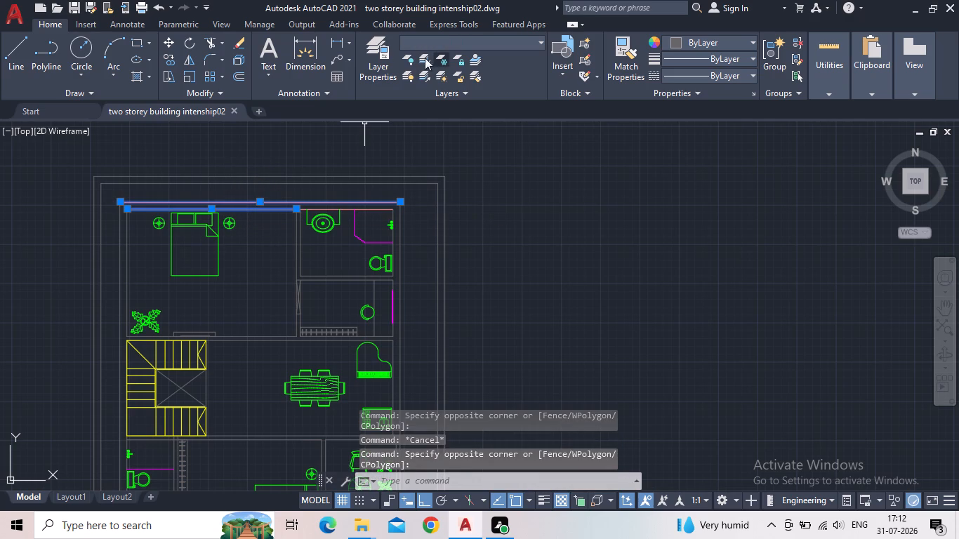
pyautogui.click(415, 41)
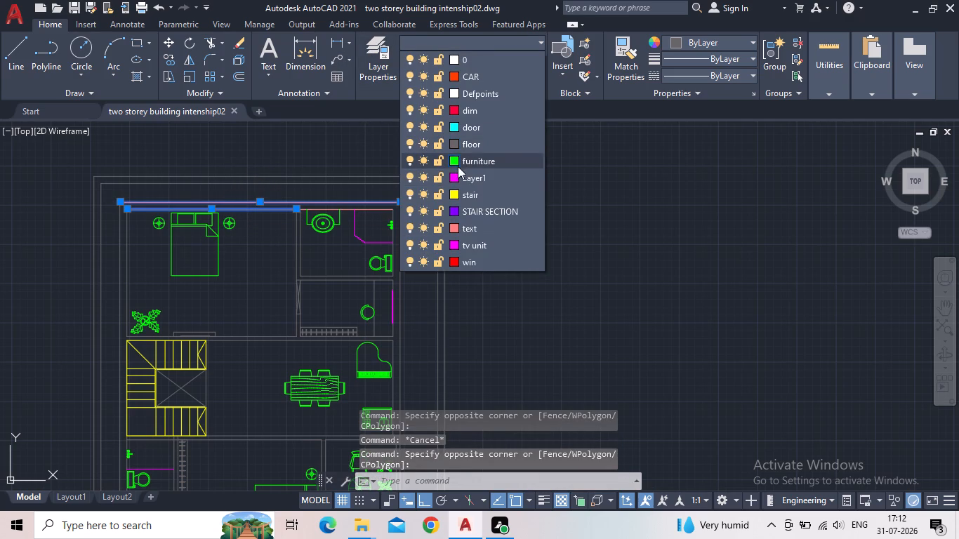
pyautogui.click(450, 143)
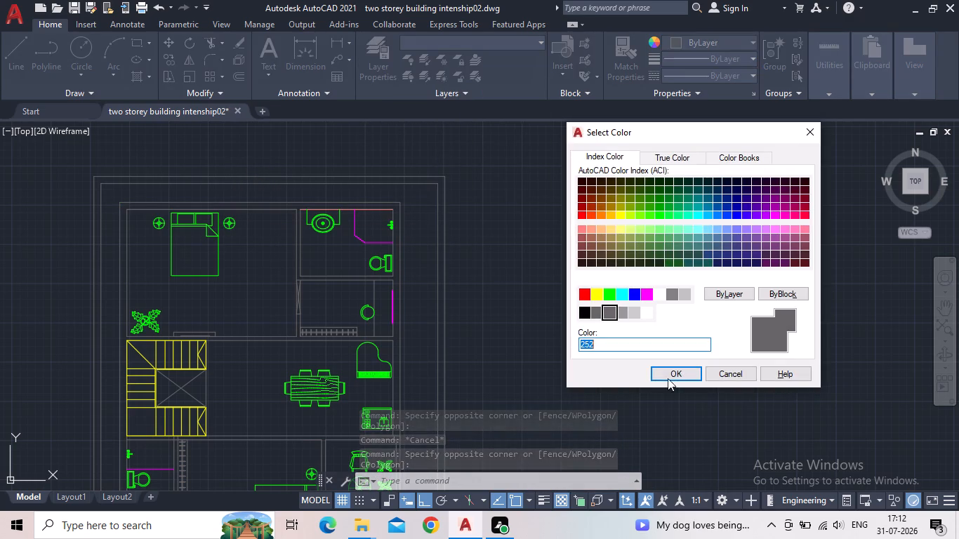
pyautogui.click(670, 378)
# Put the northeast bathroom's red inner north wall line on the floor layer, accepting layer colour 252.
pyautogui.scroll(2, 336, 215)
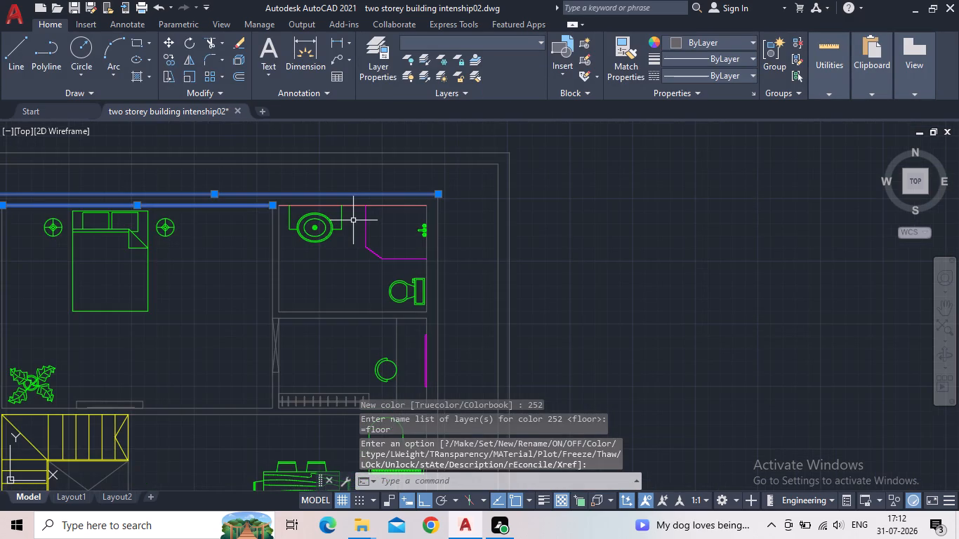
pyautogui.scroll(1, 353, 220)
pyautogui.click(361, 210)
pyautogui.click(357, 187)
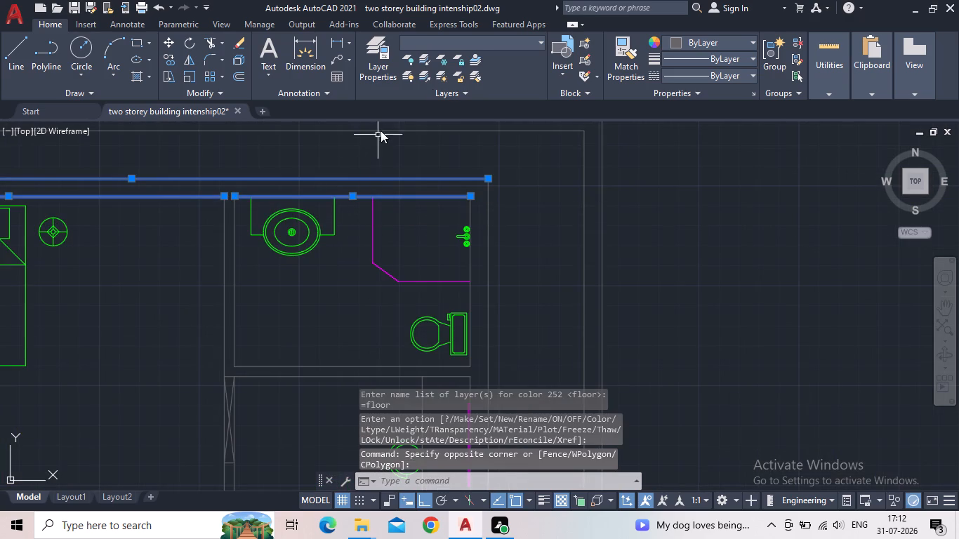
pyautogui.click(477, 36)
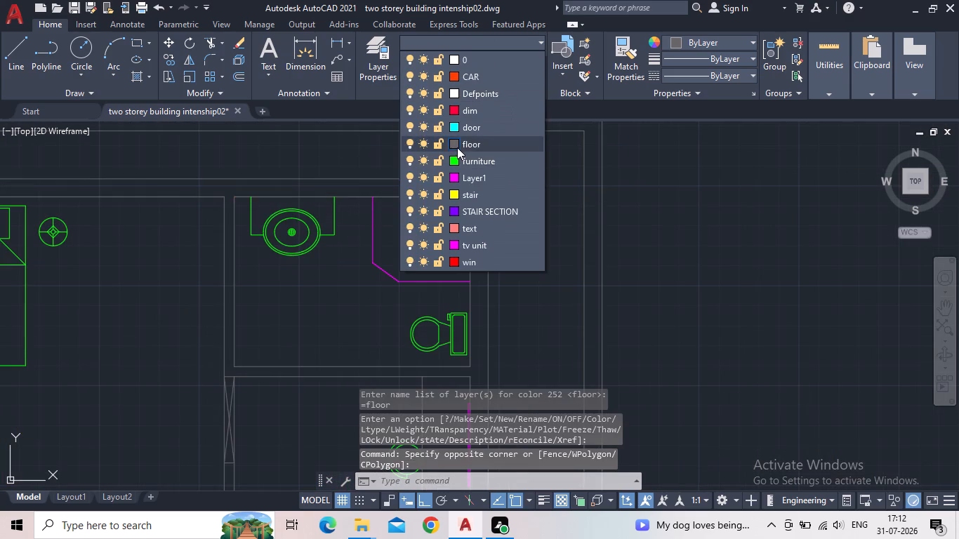
pyautogui.click(456, 147)
pyautogui.click(664, 375)
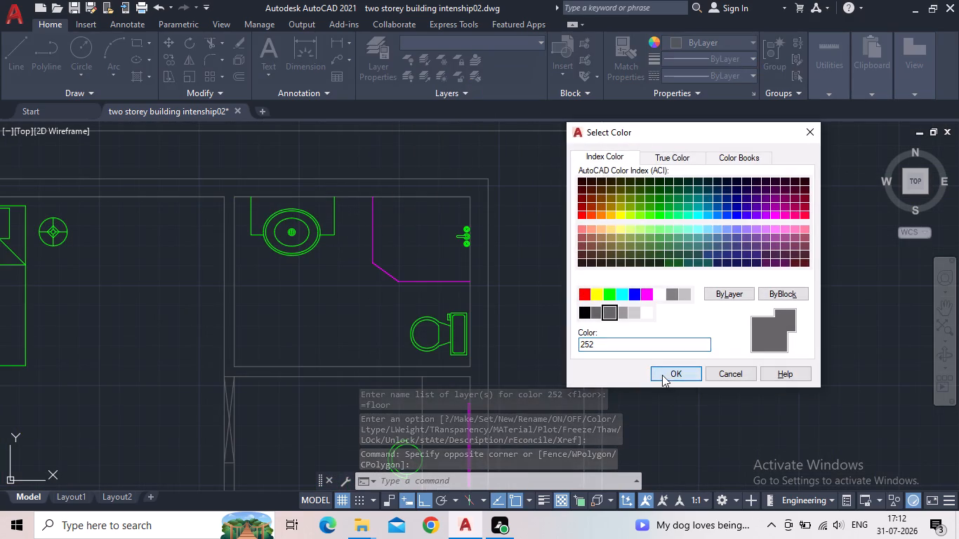
pyautogui.press('Escape')
# Put the red inner and outer wall lines along the south bedroom's south side on the floor layer, colour 252.
pyautogui.moveTo(604, 296); pyautogui.dragTo(622, 205, button='middle')
pyautogui.scroll(-2, 622, 205)
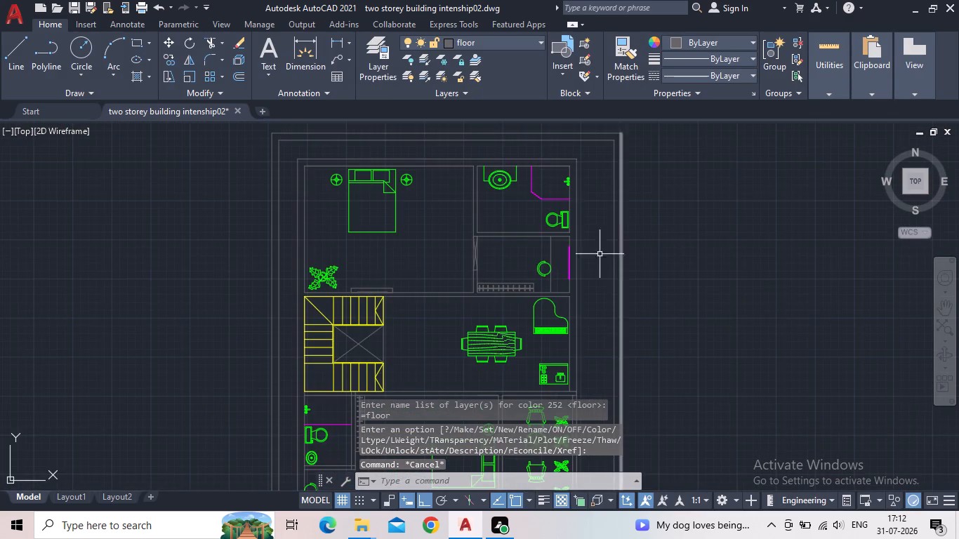
pyautogui.scroll(-1, 527, 333)
pyautogui.moveTo(503, 337); pyautogui.dragTo(469, 232, button='middle')
pyautogui.scroll(2, 415, 366)
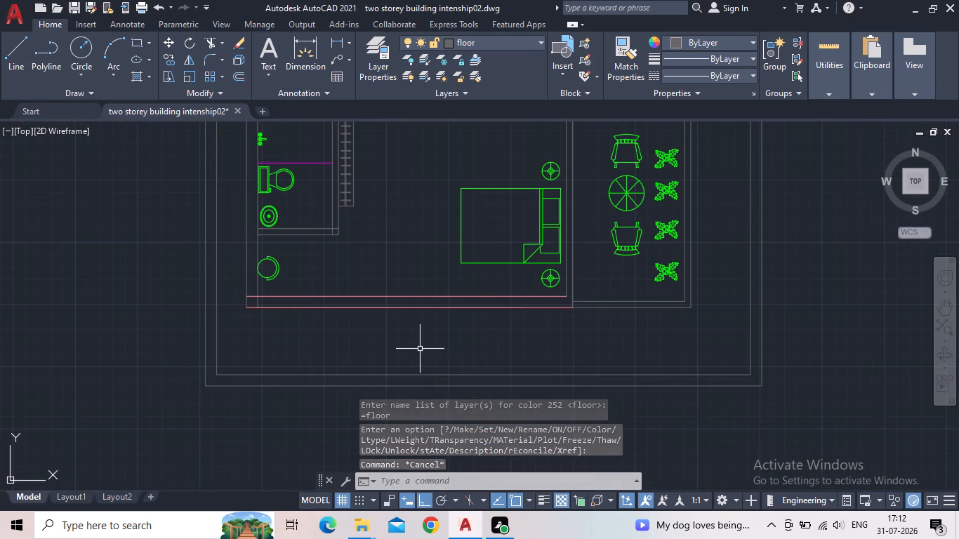
pyautogui.click(436, 330)
pyautogui.click(414, 295)
pyautogui.click(515, 44)
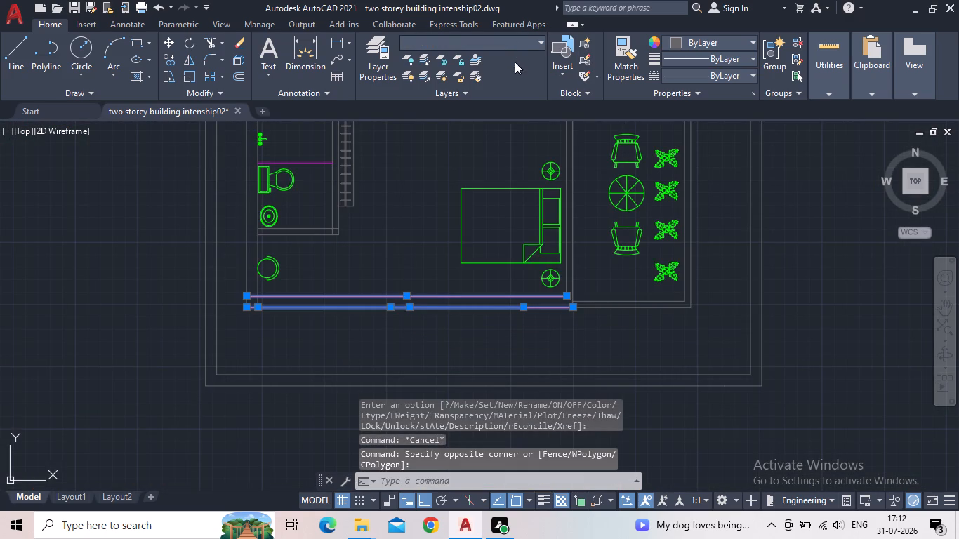
pyautogui.click(454, 146)
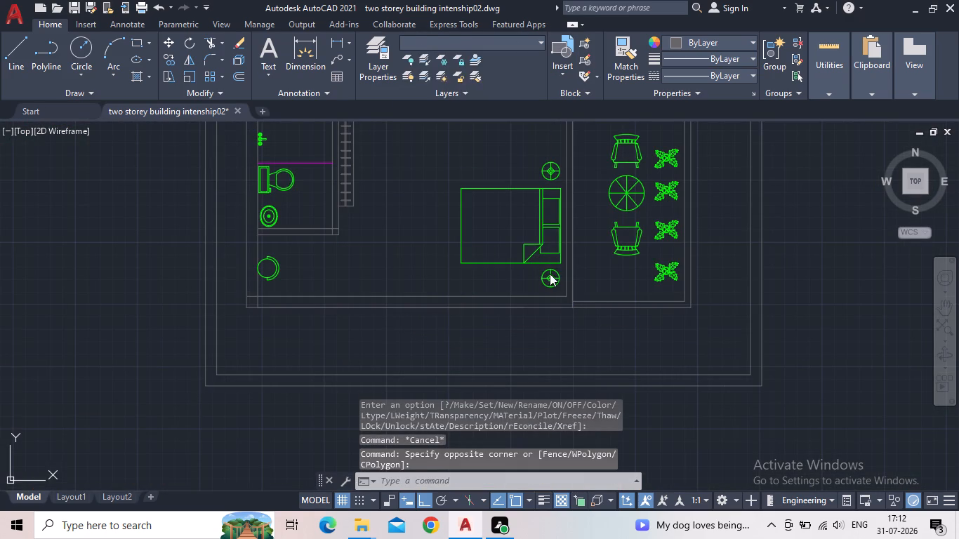
pyautogui.click(676, 373)
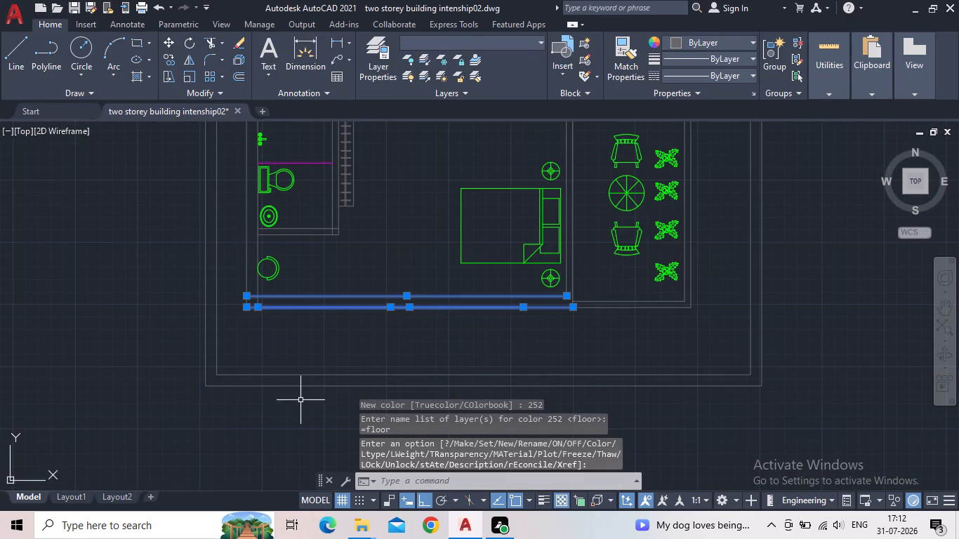
pyautogui.press('Escape')
# Check the wall lines across the whole furnished floor plan, including the south bedroom and the adjoining sit-out.
pyautogui.scroll(-3, 336, 374)
pyautogui.scroll(1, 237, 305)
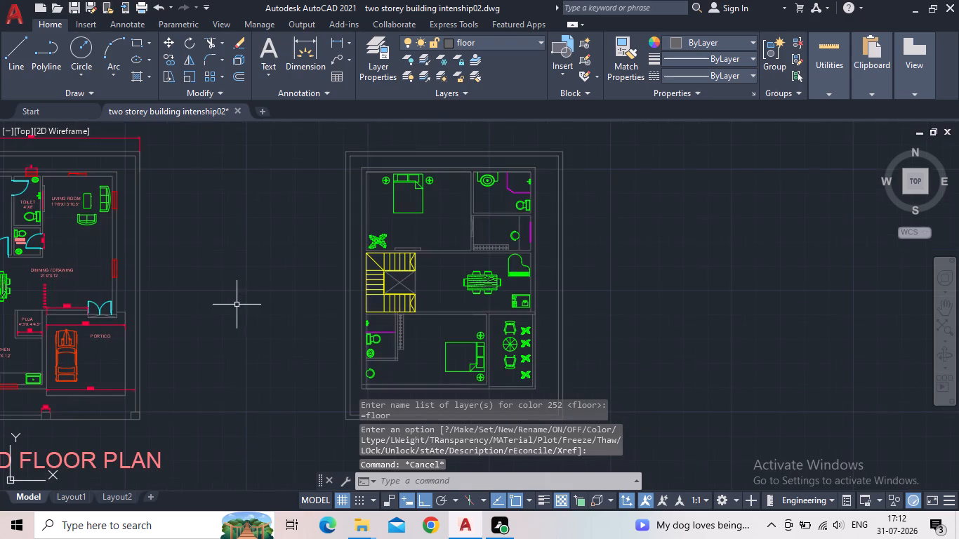
pyautogui.scroll(1, 319, 316)
pyautogui.moveTo(323, 317); pyautogui.dragTo(163, 234, button='middle')
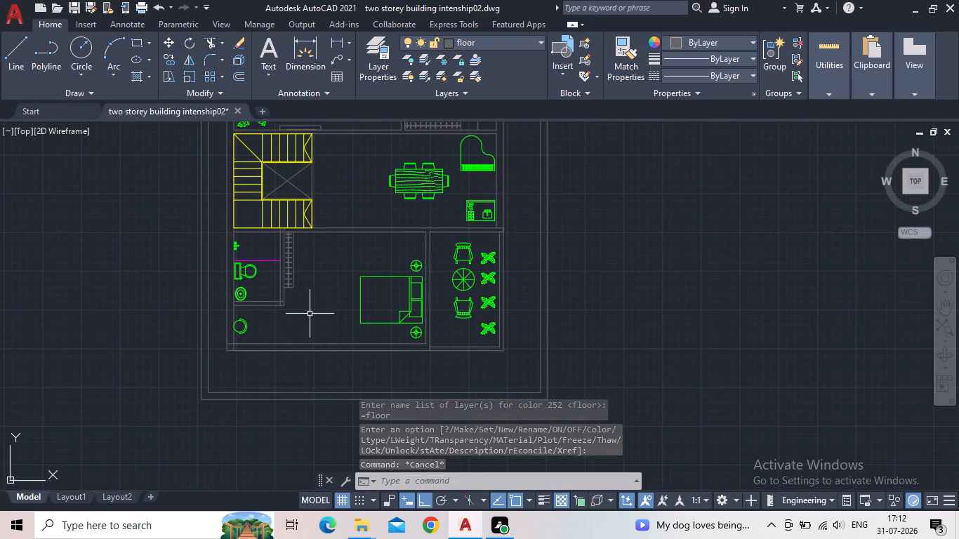
pyautogui.scroll(1, 310, 313)
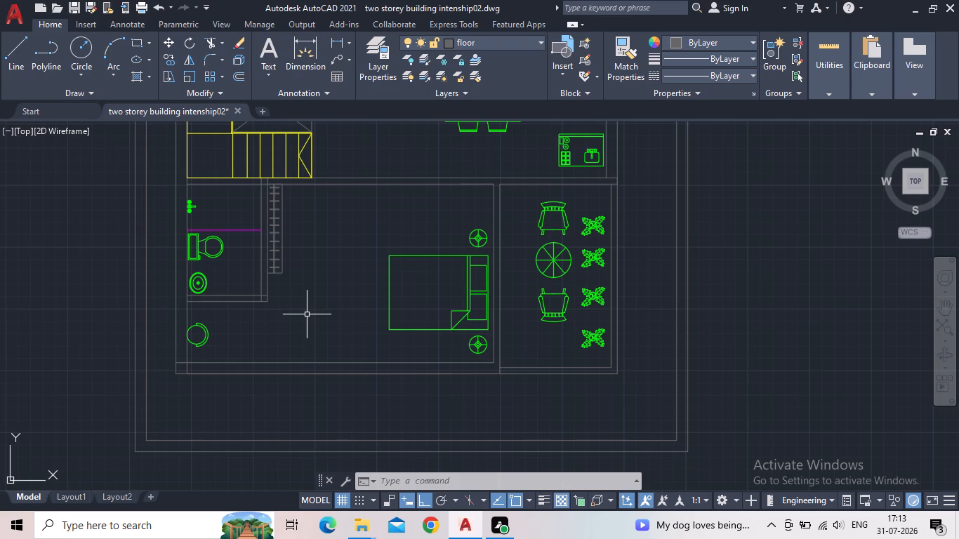
pyautogui.scroll(-2, 607, 362)
pyautogui.moveTo(765, 339); pyautogui.dragTo(603, 376, button='middle')
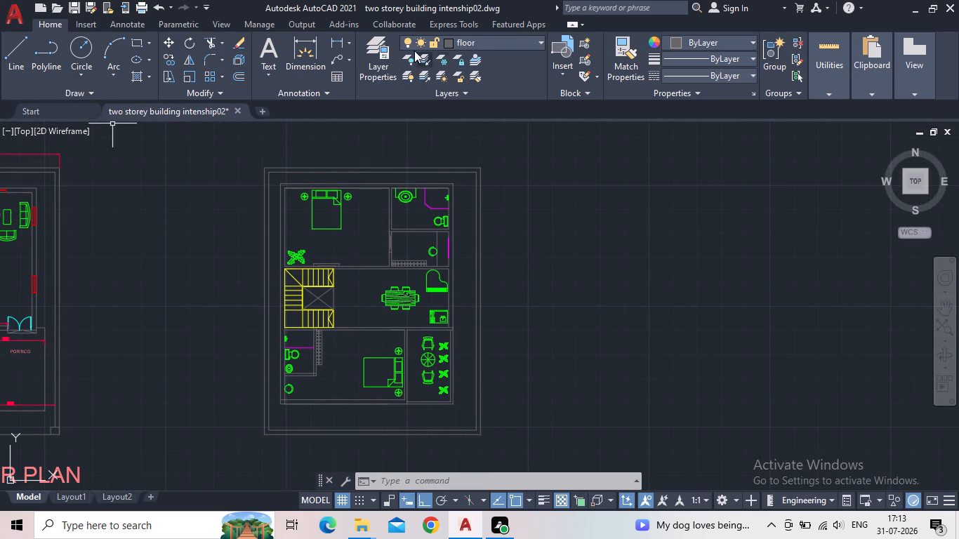
# Make the door layer current.
pyautogui.click(373, 60)
pyautogui.scroll(-2, 224, 192)
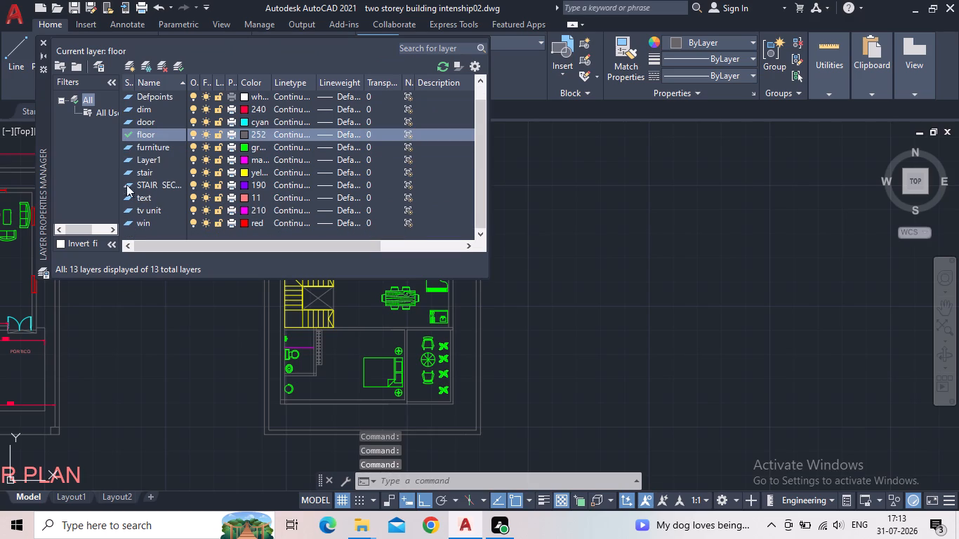
pyautogui.doubleClick(126, 121)
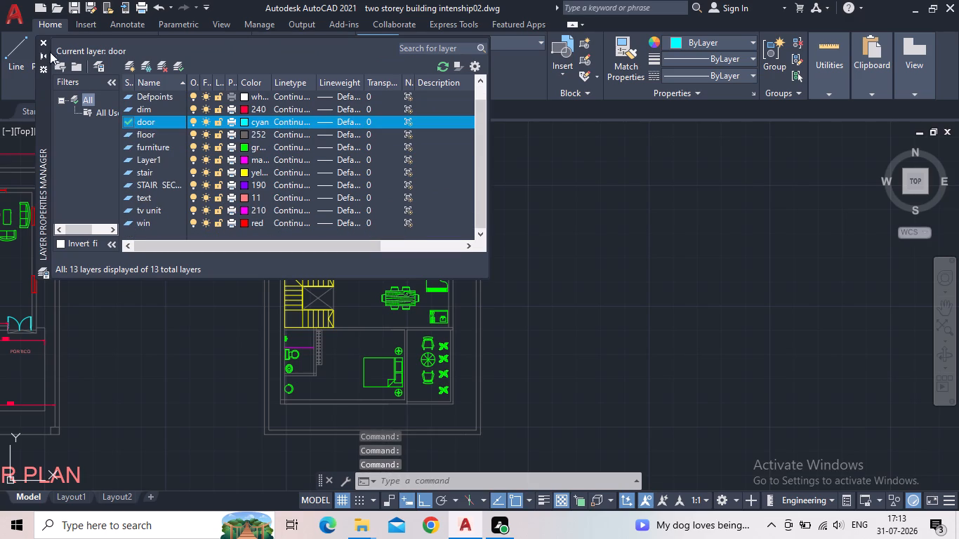
pyautogui.click(41, 41)
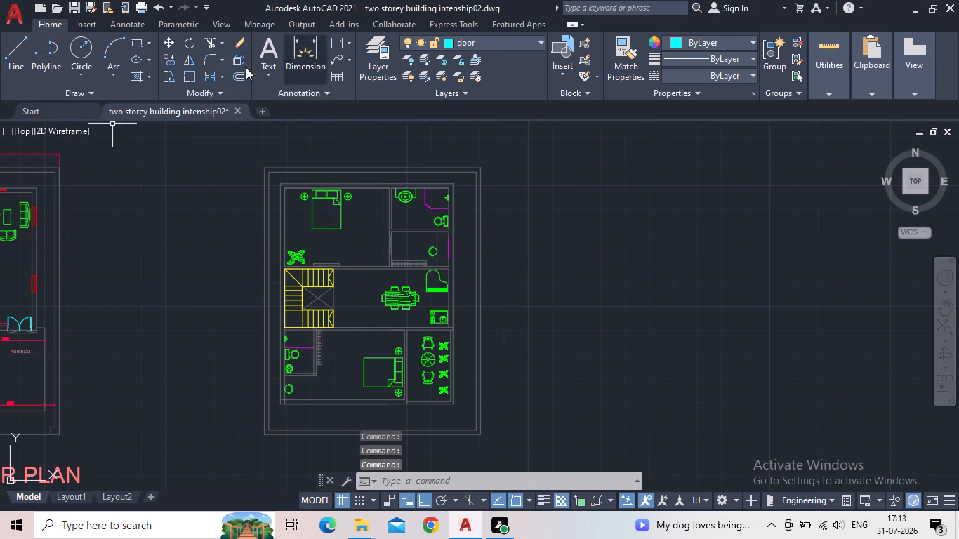
# Draw a door rectangle 5" long and 3' wide in the open space east of the furnished floor plan.
pyautogui.click(138, 44)
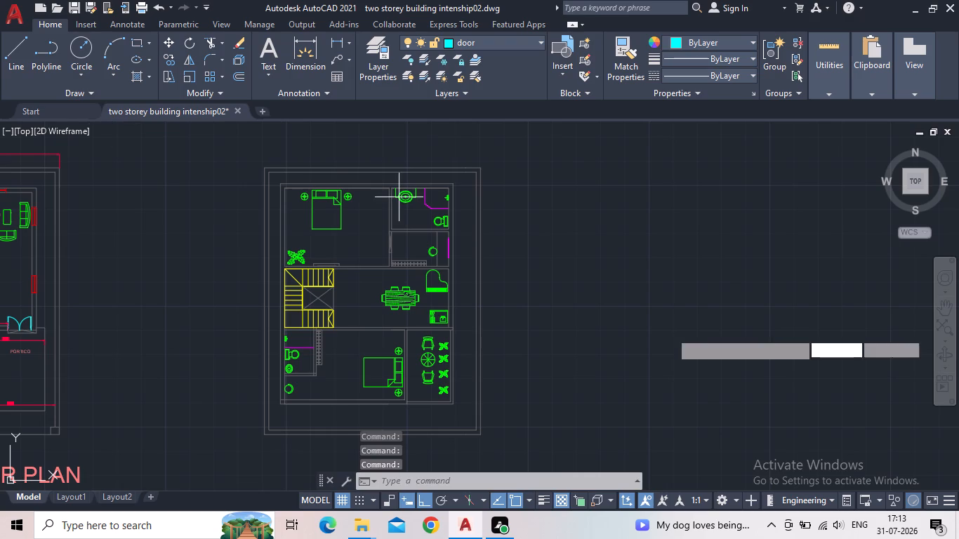
pyautogui.moveTo(739, 354); pyautogui.dragTo(657, 326, button='middle')
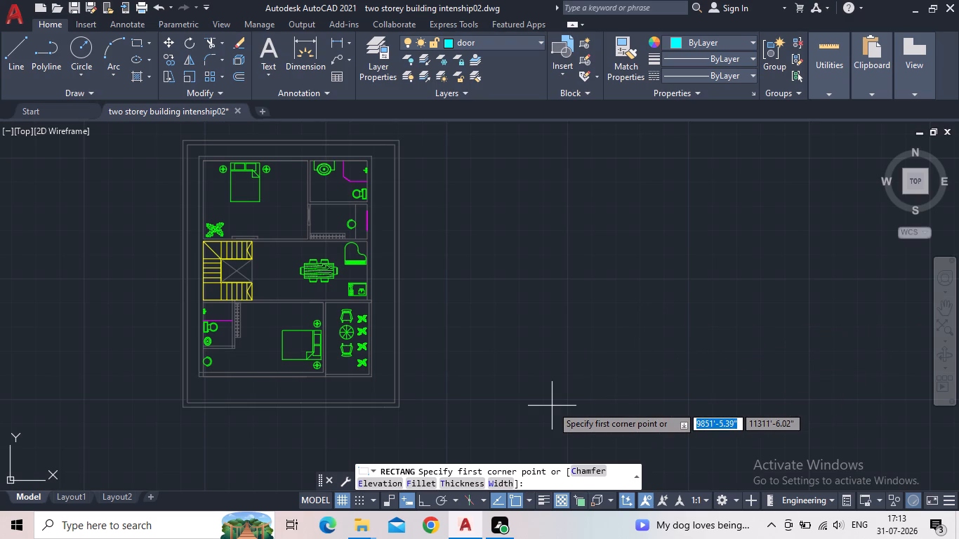
pyautogui.scroll(1, 343, 347)
pyautogui.scroll(2, 458, 310)
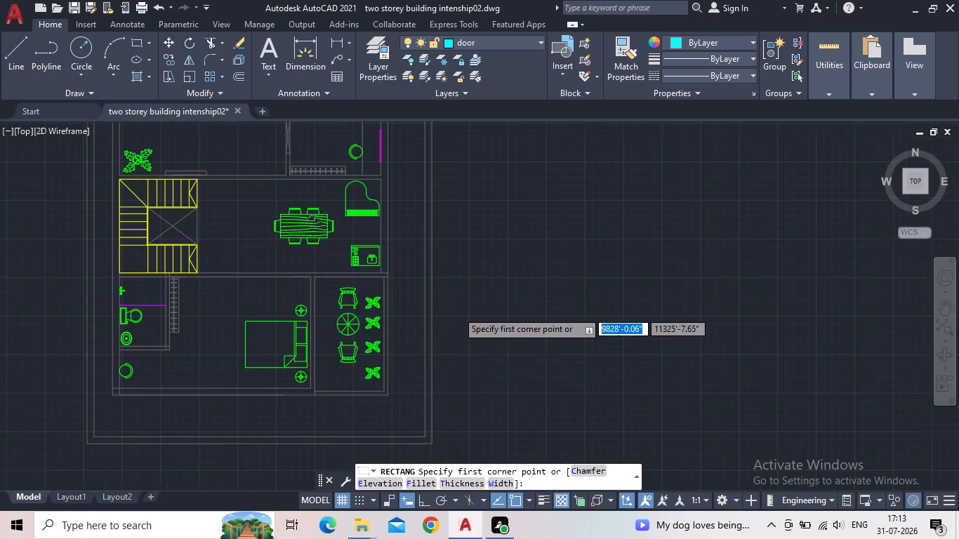
pyautogui.moveTo(545, 223); pyautogui.dragTo(550, 235)
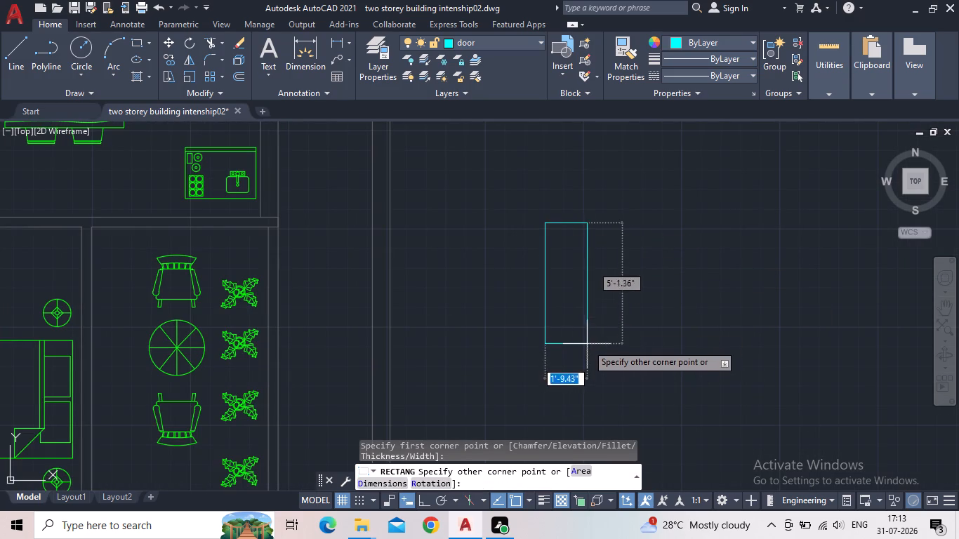
pyautogui.press('d')
pyautogui.press('Return')
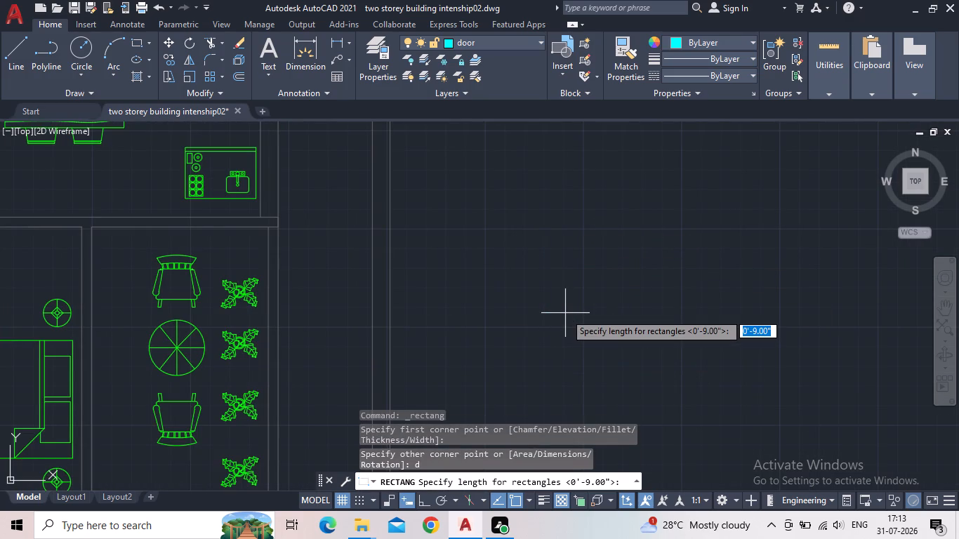
pyautogui.press('5')
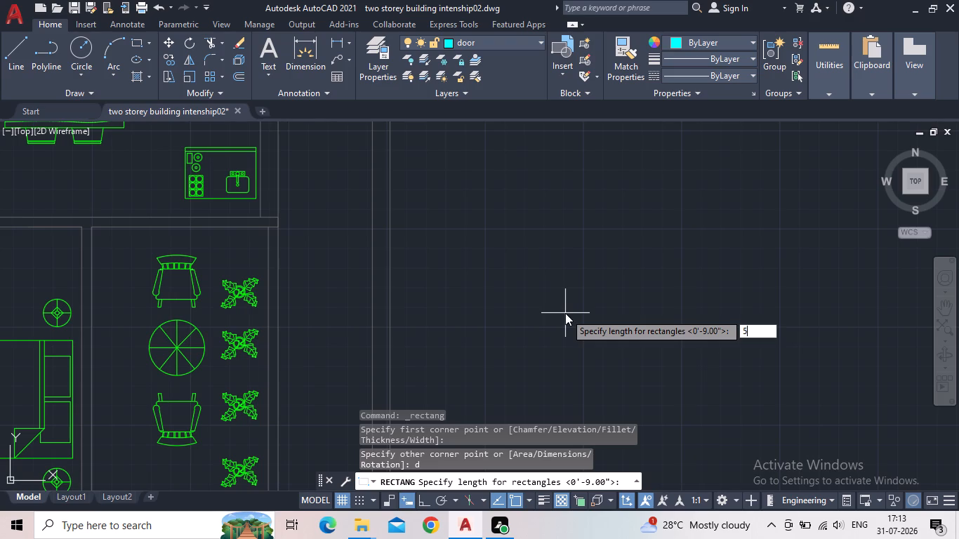
pyautogui.hotkey('shift', '"')
pyautogui.press('Return')
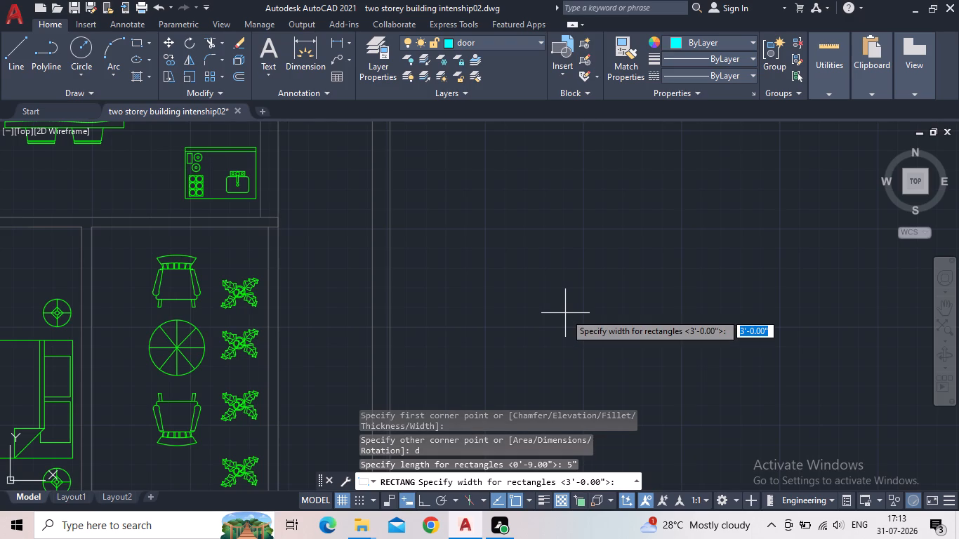
pyautogui.write("3'")
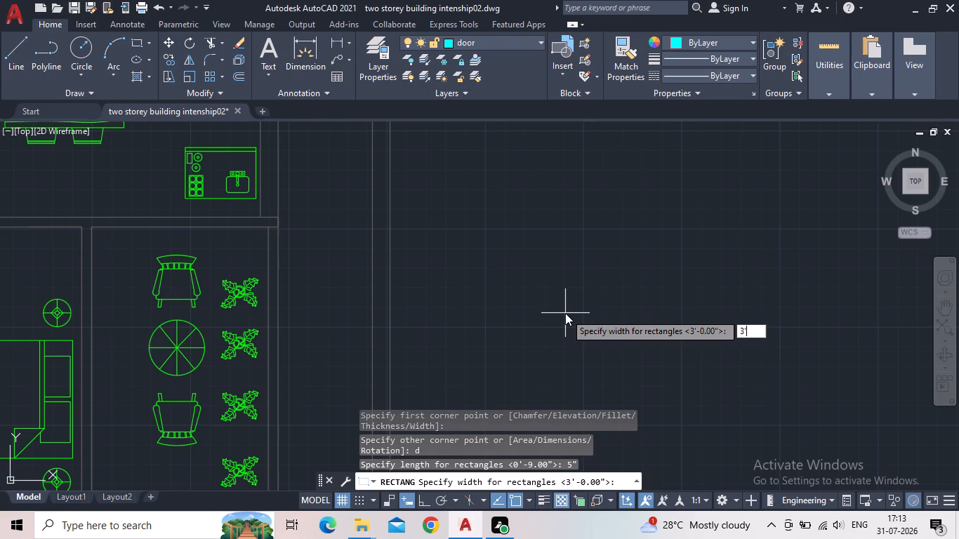
pyautogui.press('Return')
pyautogui.click(670, 260)
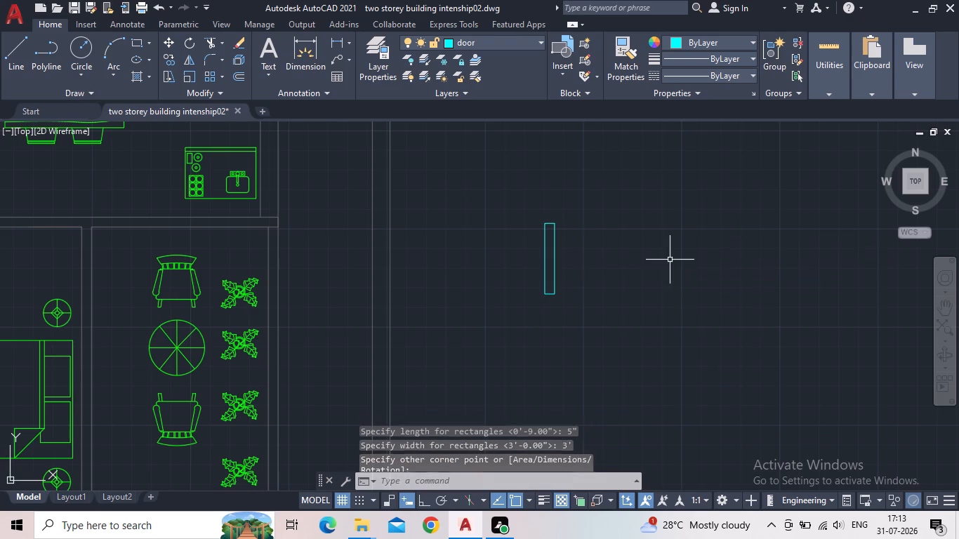
pyautogui.press('Escape')
# Rotate the new door rectangle a quarter turn clockwise about its upper-left corner so it lies horizontally.
pyautogui.moveTo(614, 307); pyautogui.dragTo(606, 305)
pyautogui.click(522, 266)
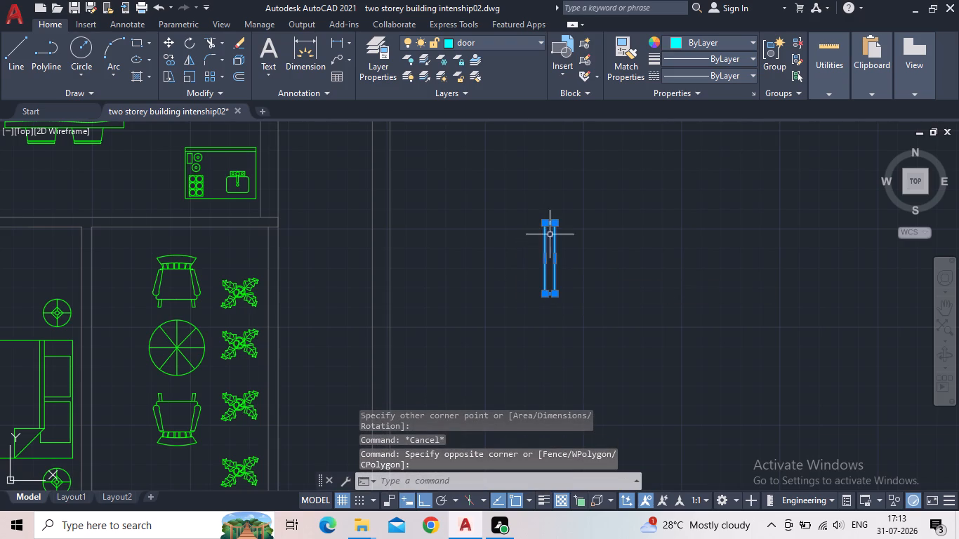
pyautogui.press('r')
pyautogui.press('o')
pyautogui.press('Return')
pyautogui.moveTo(543, 225); pyautogui.dragTo(553, 226)
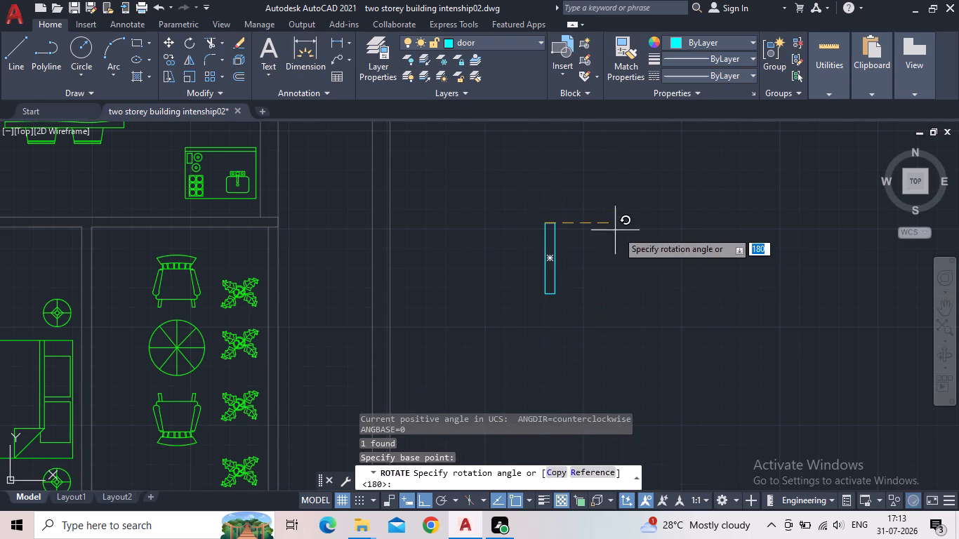
pyautogui.click(578, 345)
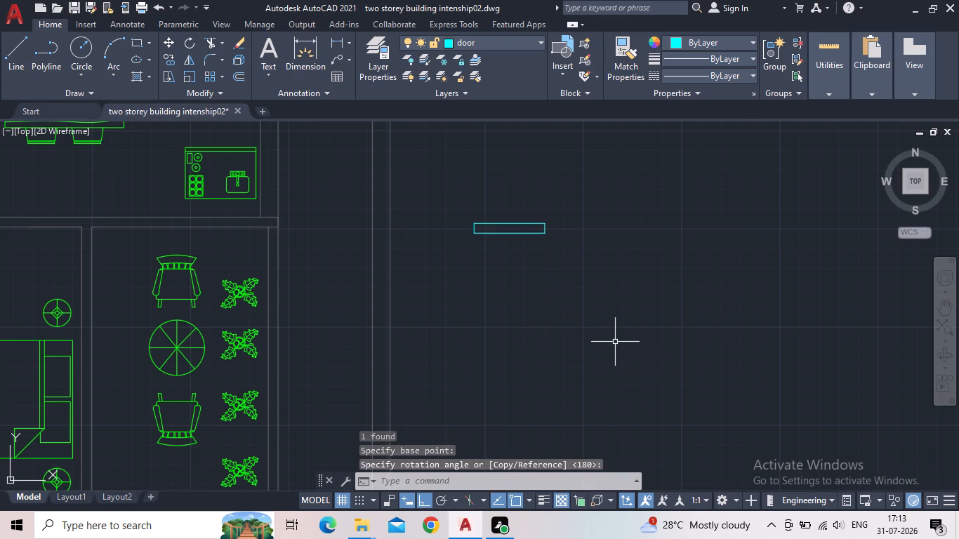
pyautogui.press('Escape')
# Copy the horizontal door rectangle by its lower-left corner into the wall between the north bedroom and the dining area, with Ortho off.
pyautogui.moveTo(587, 330); pyautogui.dragTo(571, 308)
pyautogui.click(458, 183)
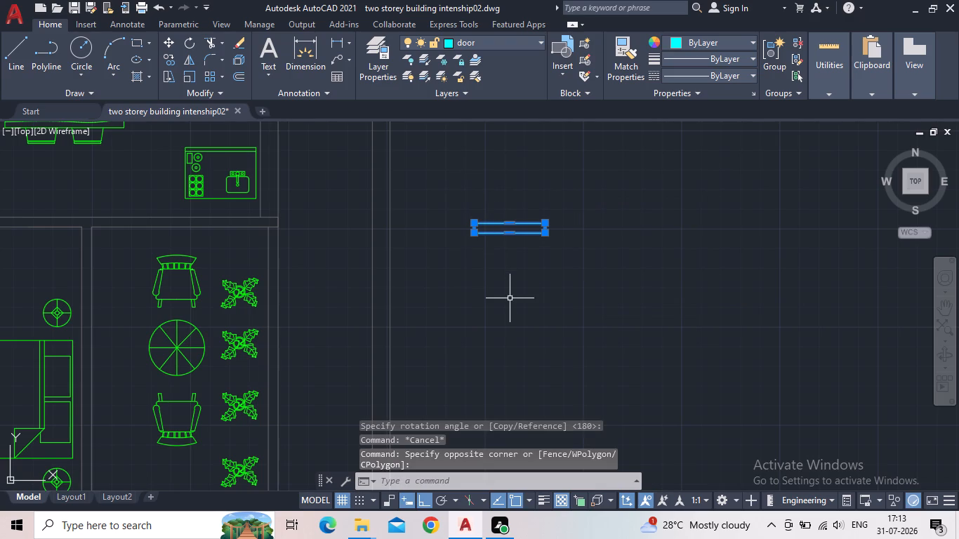
pyautogui.press('c')
pyautogui.press('o')
pyautogui.press('Return')
pyautogui.scroll(2, 472, 216)
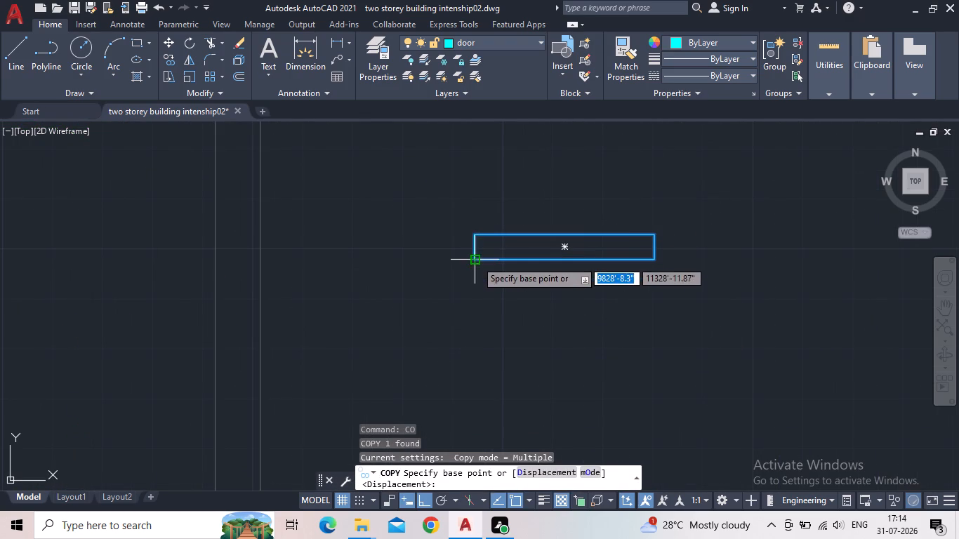
pyautogui.click(476, 260)
pyautogui.middleClick(381, 262)
pyautogui.click(421, 500)
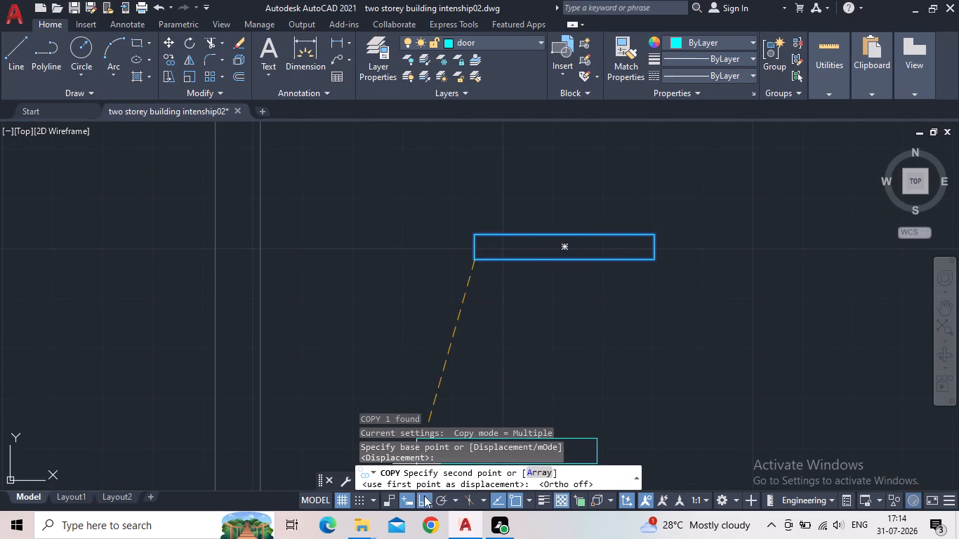
pyautogui.moveTo(357, 327); pyautogui.dragTo(524, 328, button='middle')
pyautogui.scroll(-2, 537, 333)
pyautogui.moveTo(266, 338); pyautogui.dragTo(628, 297, button='middle')
pyautogui.scroll(-1, 633, 295)
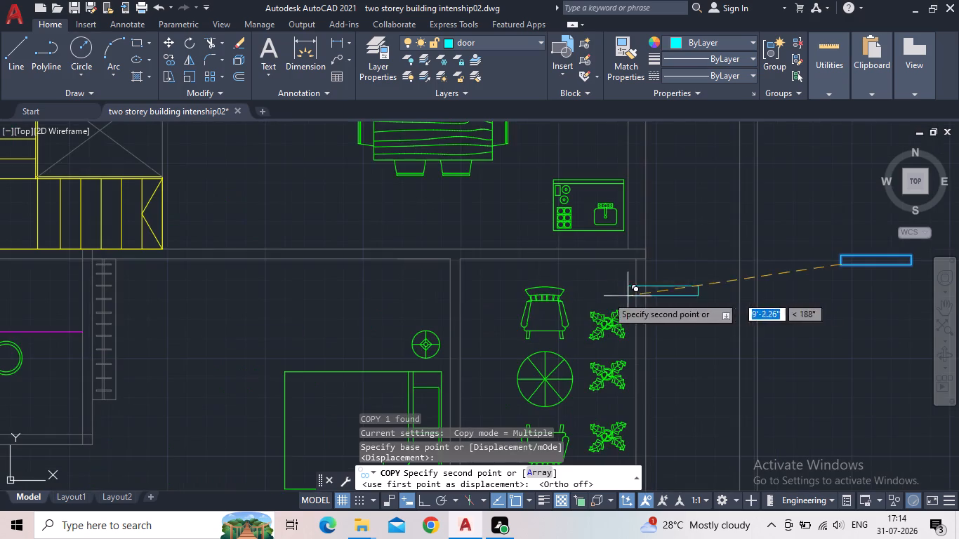
pyautogui.scroll(-1, 273, 289)
pyautogui.scroll(-1, 206, 320)
pyautogui.scroll(1, 256, 211)
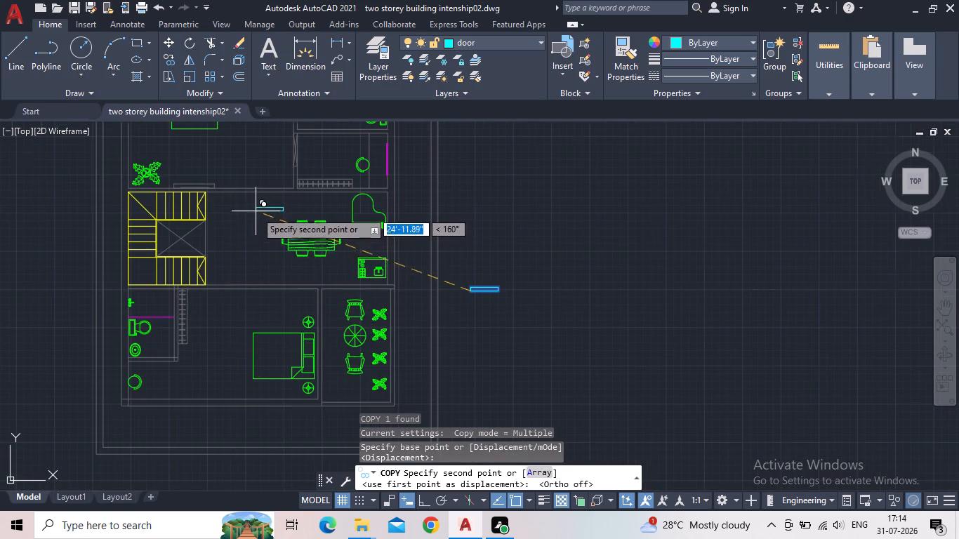
pyautogui.scroll(1, 256, 211)
pyautogui.moveTo(271, 159); pyautogui.dragTo(285, 209, button='middle')
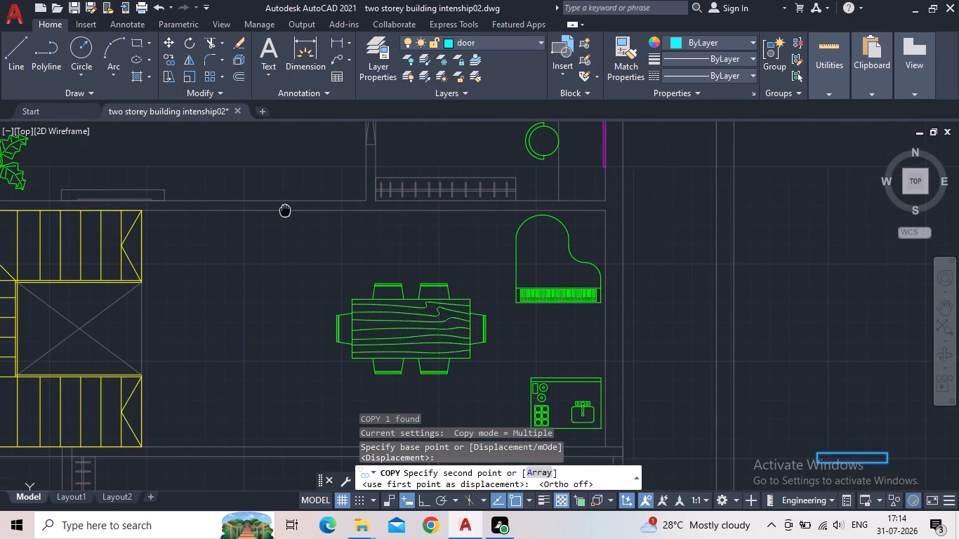
pyautogui.scroll(2, 272, 211)
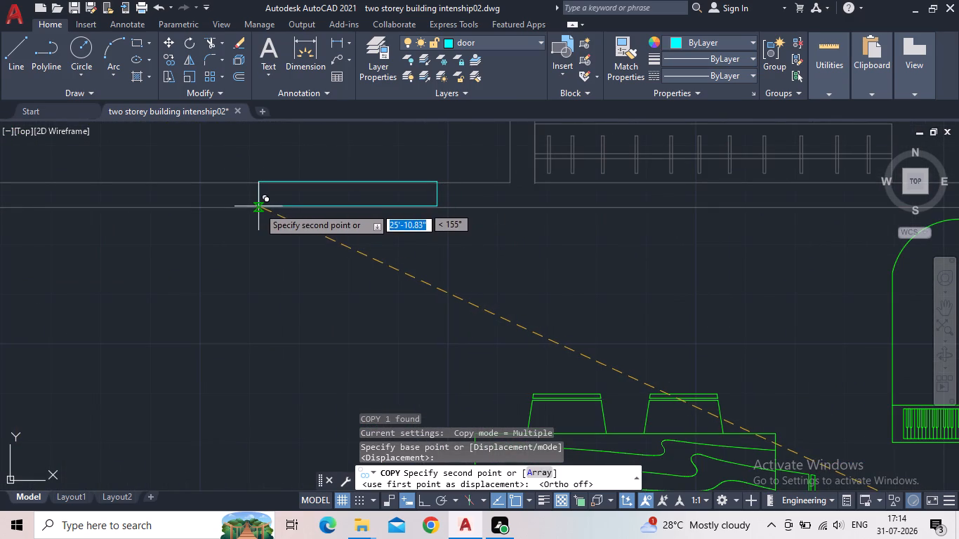
pyautogui.scroll(2, 259, 207)
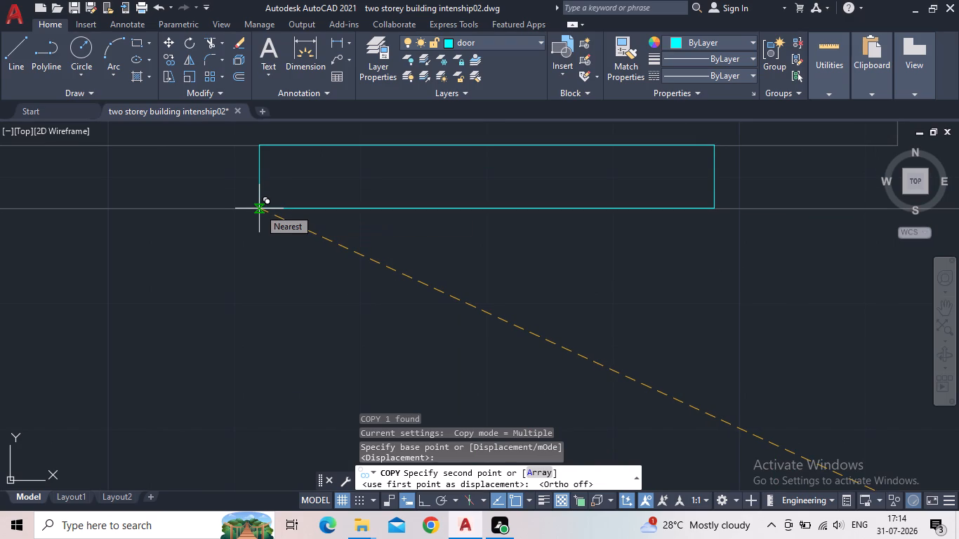
pyautogui.click(259, 208)
# Place a second copy of the door rectangle in the wall between the dining area and the south bedroom, and finish copying.
pyautogui.moveTo(267, 266); pyautogui.dragTo(258, 269, button='middle')
pyautogui.scroll(-4, 257, 269)
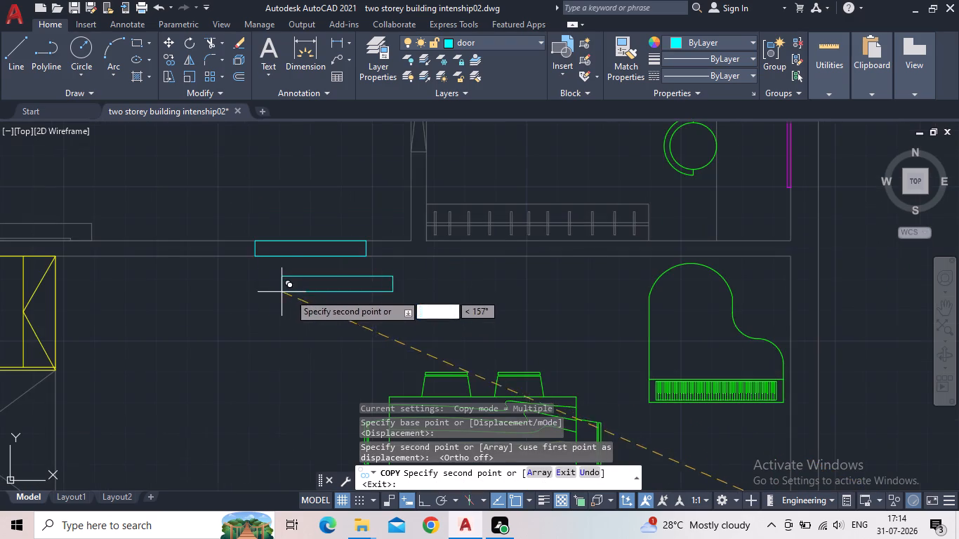
pyautogui.moveTo(353, 305); pyautogui.dragTo(388, 248, button='middle')
pyautogui.scroll(-1, 388, 248)
pyautogui.moveTo(386, 253); pyautogui.dragTo(295, 222, button='middle')
pyautogui.scroll(-2, 293, 222)
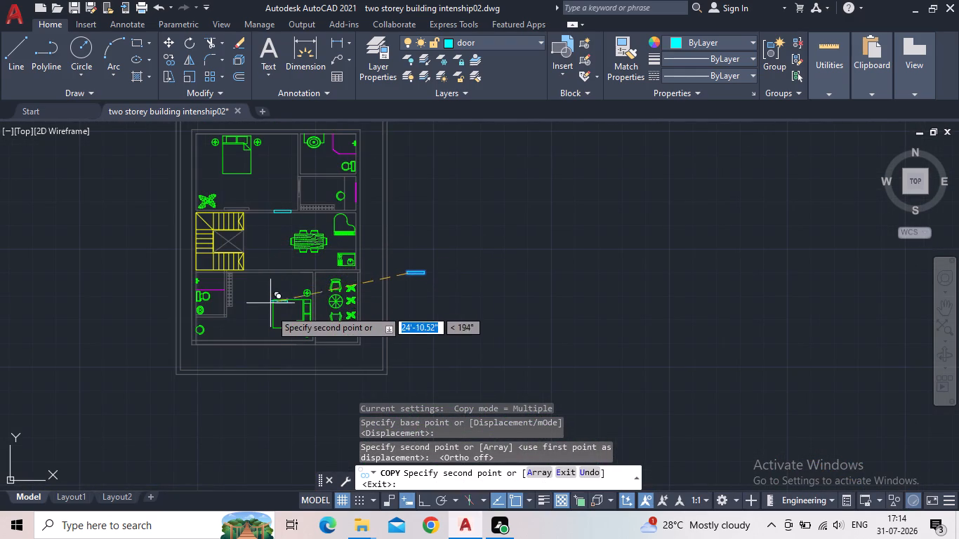
pyautogui.scroll(3, 264, 301)
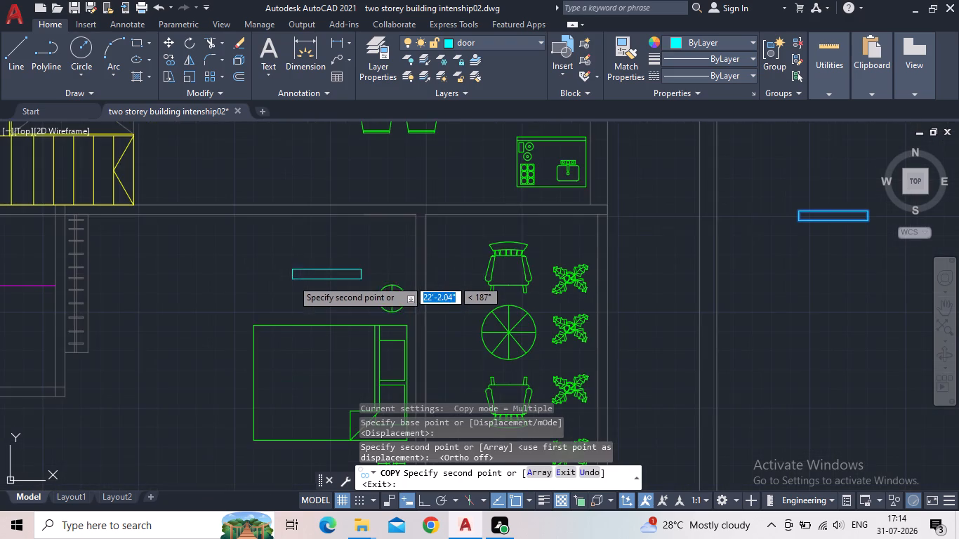
pyautogui.scroll(2, 340, 203)
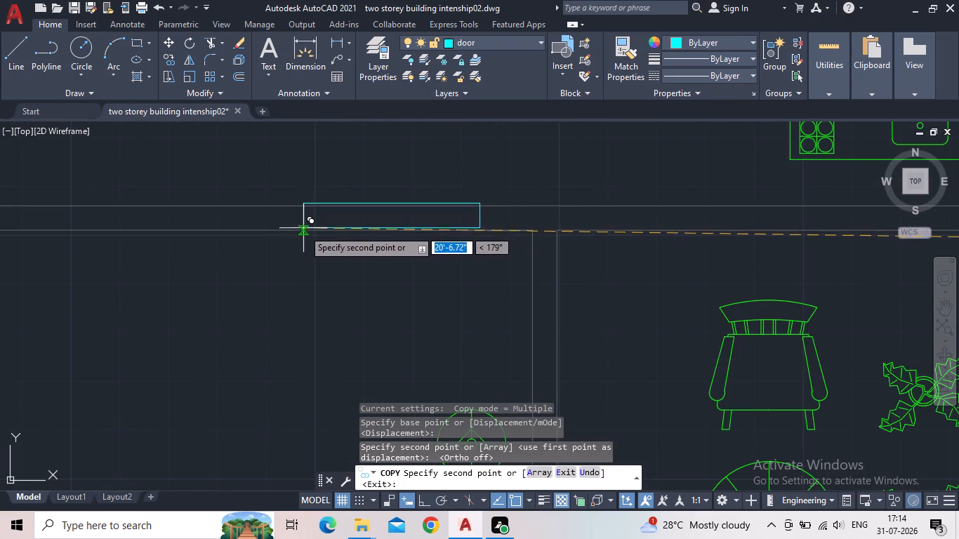
pyautogui.scroll(1, 310, 232)
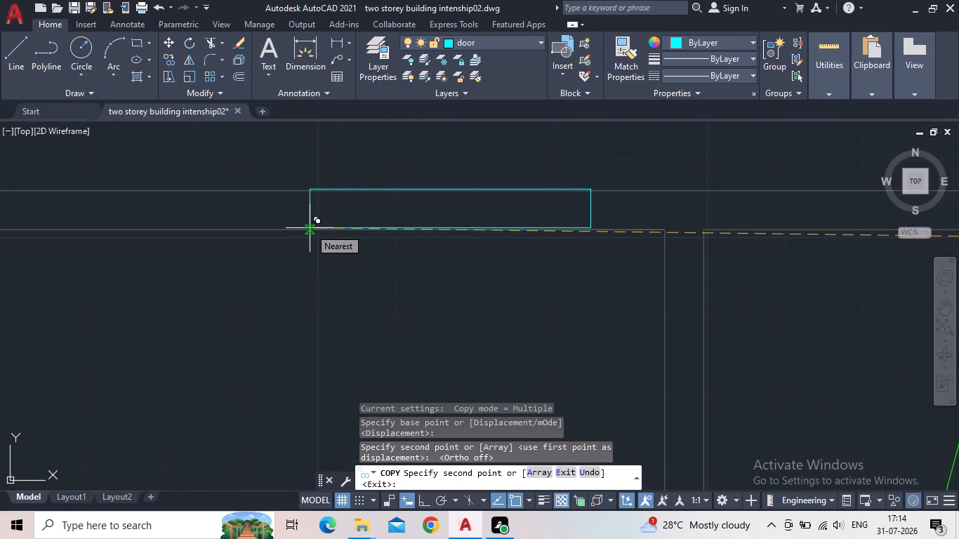
pyautogui.scroll(-2, 310, 228)
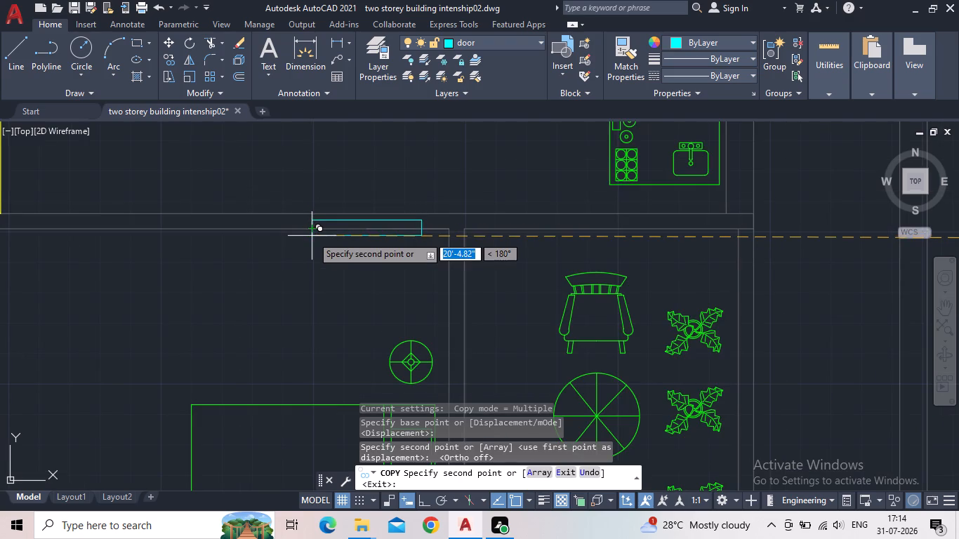
pyautogui.scroll(3, 312, 236)
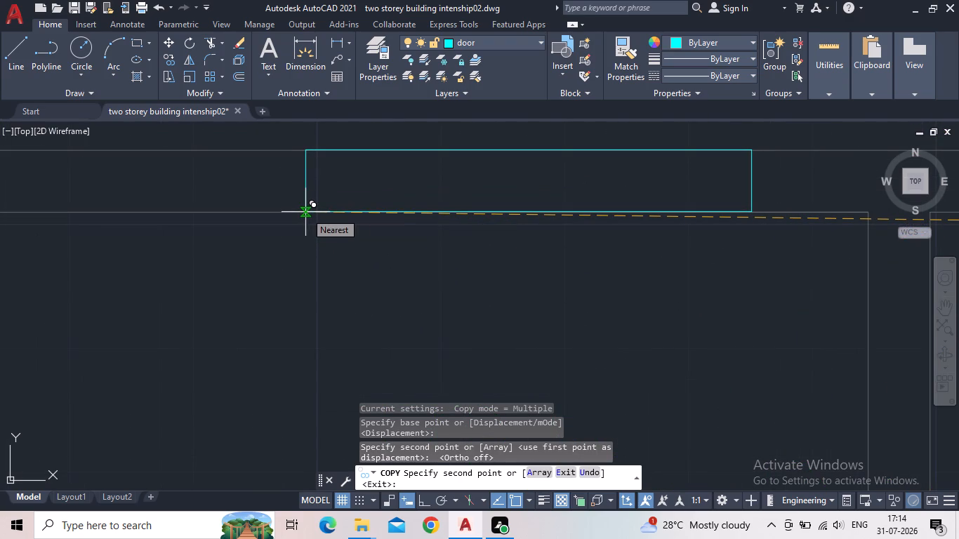
pyautogui.click(305, 212)
pyautogui.moveTo(329, 251); pyautogui.dragTo(254, 268, button='middle')
pyautogui.scroll(-3, 238, 265)
pyautogui.scroll(-1, 300, 309)
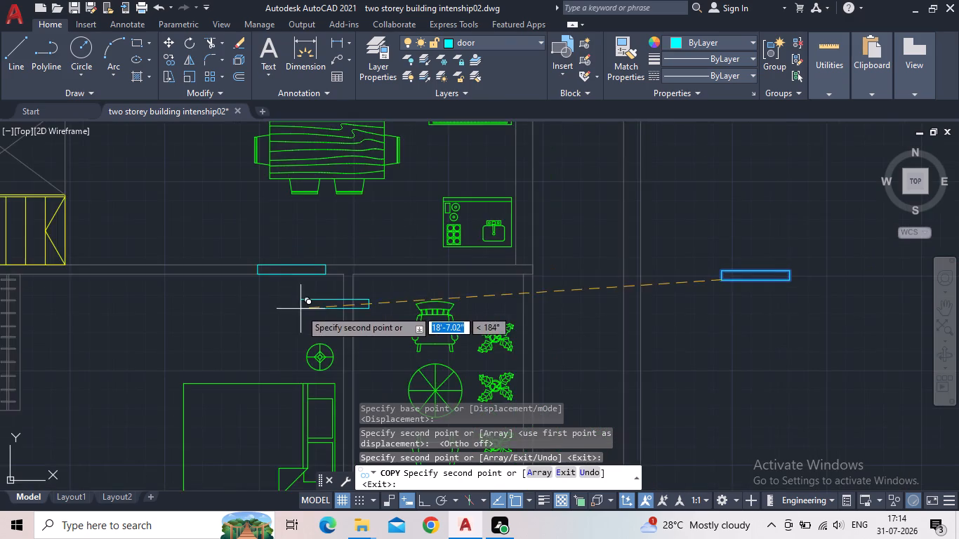
pyautogui.moveTo(300, 310); pyautogui.dragTo(414, 265, button='middle')
pyautogui.scroll(-1, 414, 265)
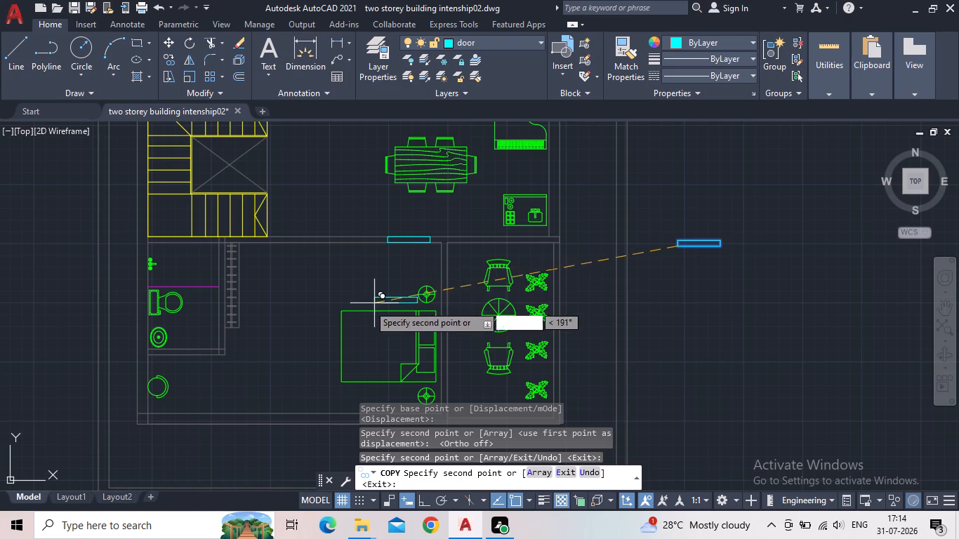
pyautogui.moveTo(301, 274); pyautogui.dragTo(306, 348, button='middle')
pyautogui.scroll(-1, 308, 346)
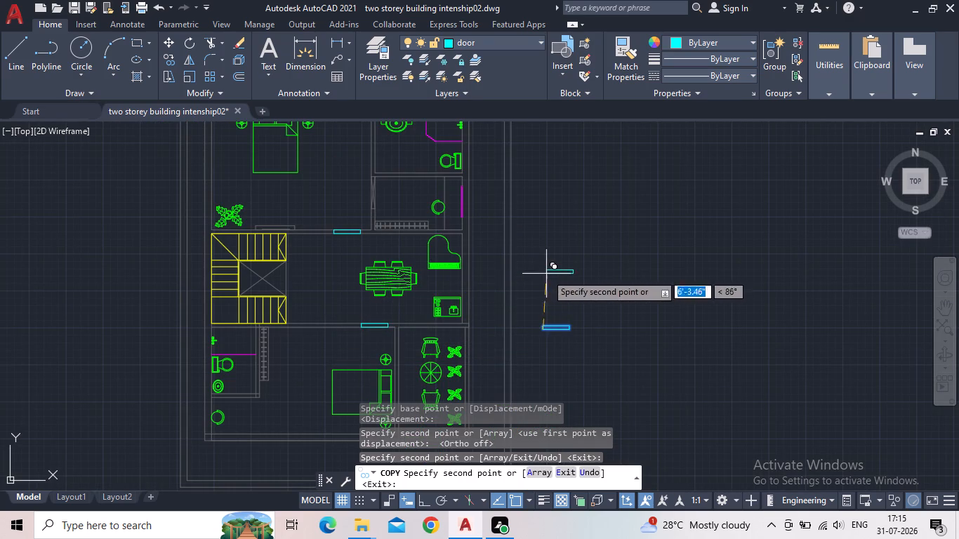
pyautogui.press('Escape')
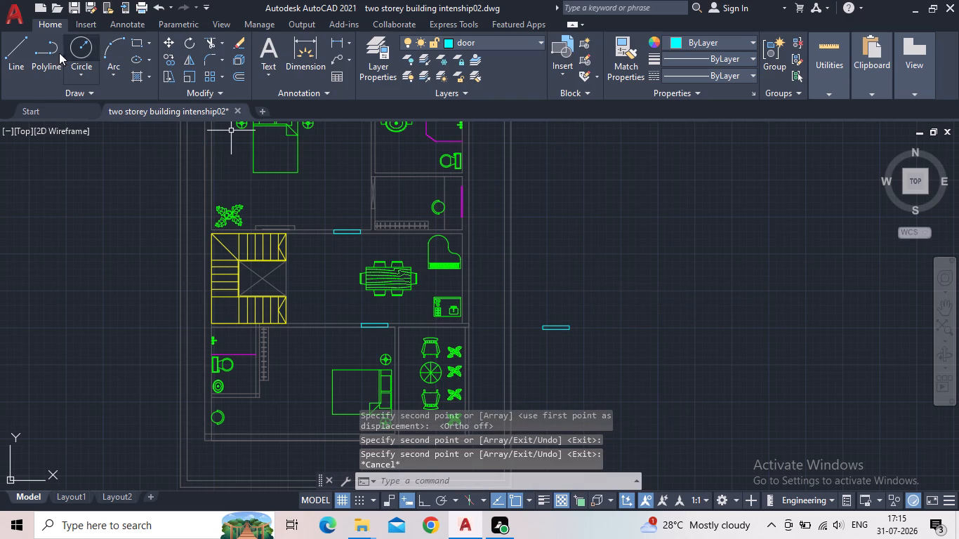
# Draw a door rectangle 5" long and 2'6" wide in the open space east of the floor plan.
pyautogui.click(133, 41)
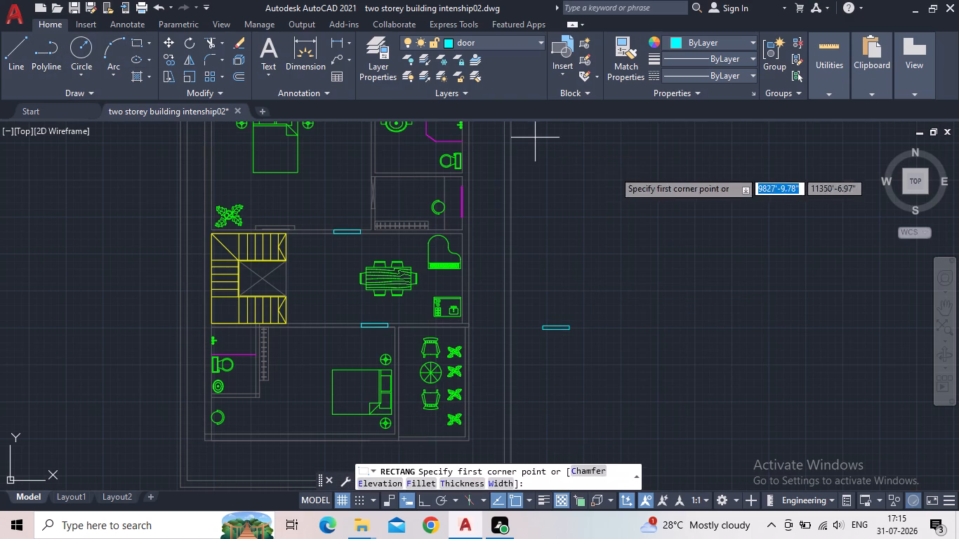
pyautogui.moveTo(611, 182); pyautogui.dragTo(628, 200)
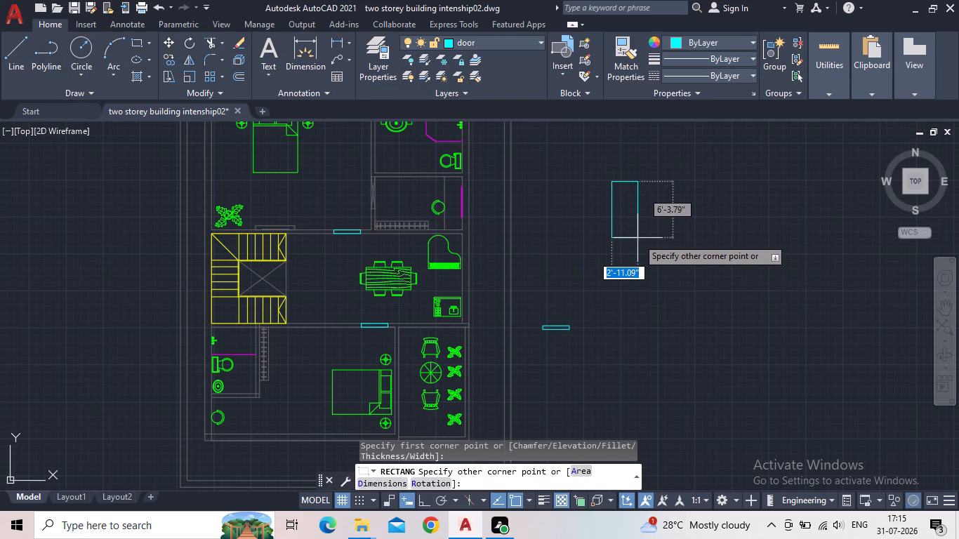
pyautogui.press('d')
pyautogui.press('Return')
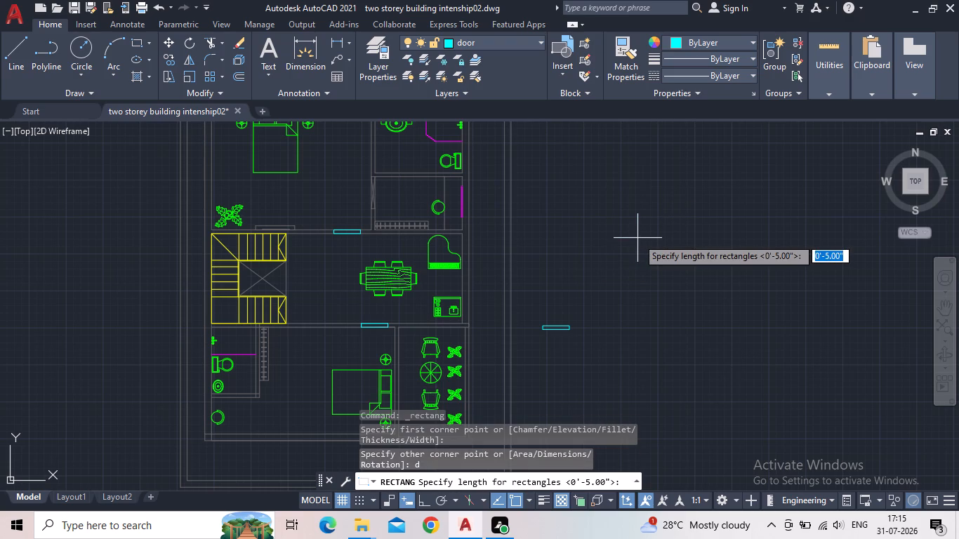
pyautogui.write('5"')
pyautogui.press('Return')
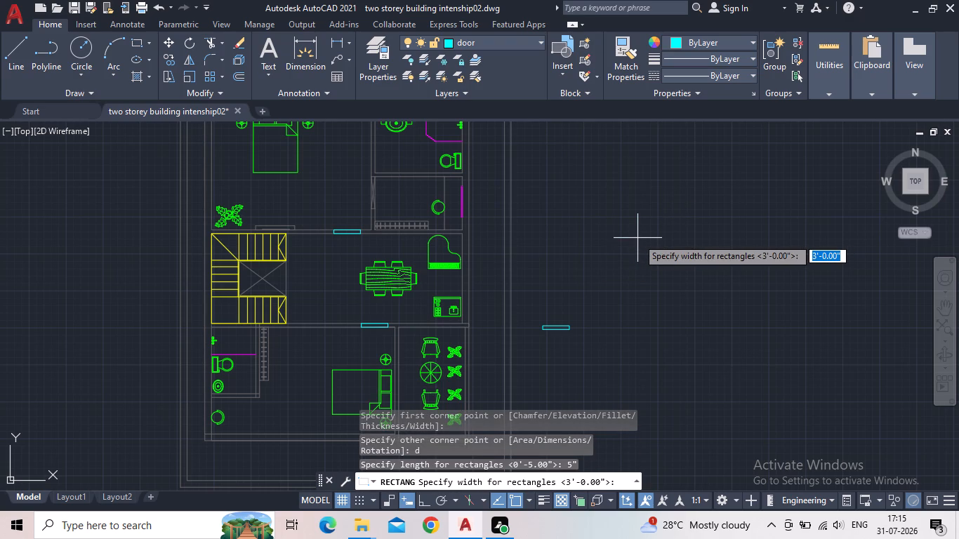
pyautogui.write("2'")
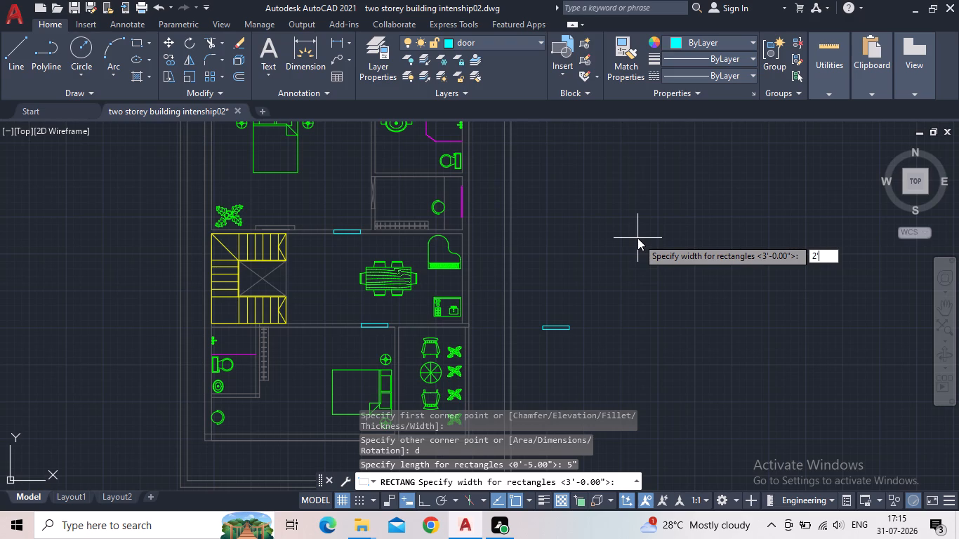
pyautogui.write('6"')
pyautogui.press('Return')
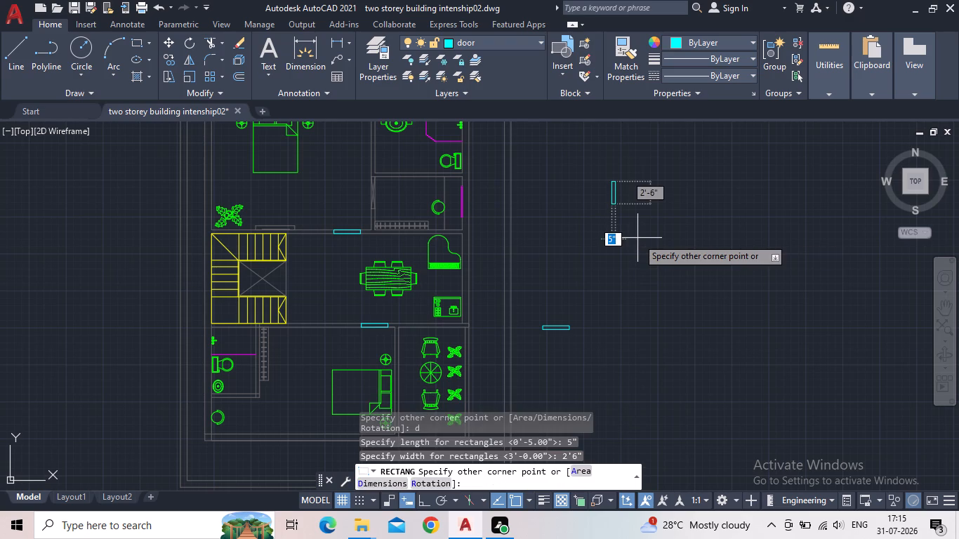
pyautogui.moveTo(639, 237); pyautogui.dragTo(656, 238)
# With Ortho on, rotate the new 2'6" door rectangle a quarter turn clockwise about its lower-left corner so it lies horizontally.
pyautogui.click(656, 216)
pyautogui.click(593, 190)
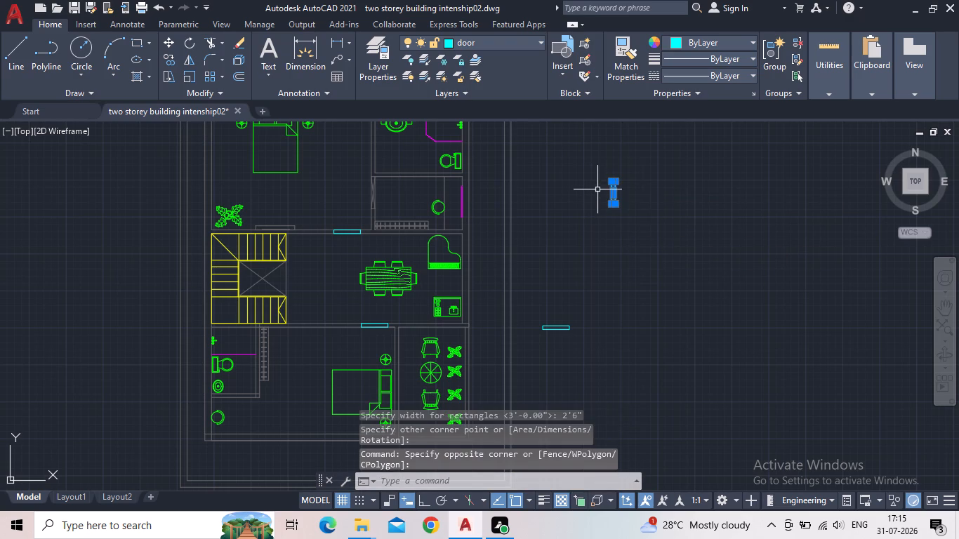
pyautogui.press('r')
pyautogui.press('o')
pyautogui.moveTo(670, 298); pyautogui.dragTo(569, 389)
pyautogui.click(421, 499)
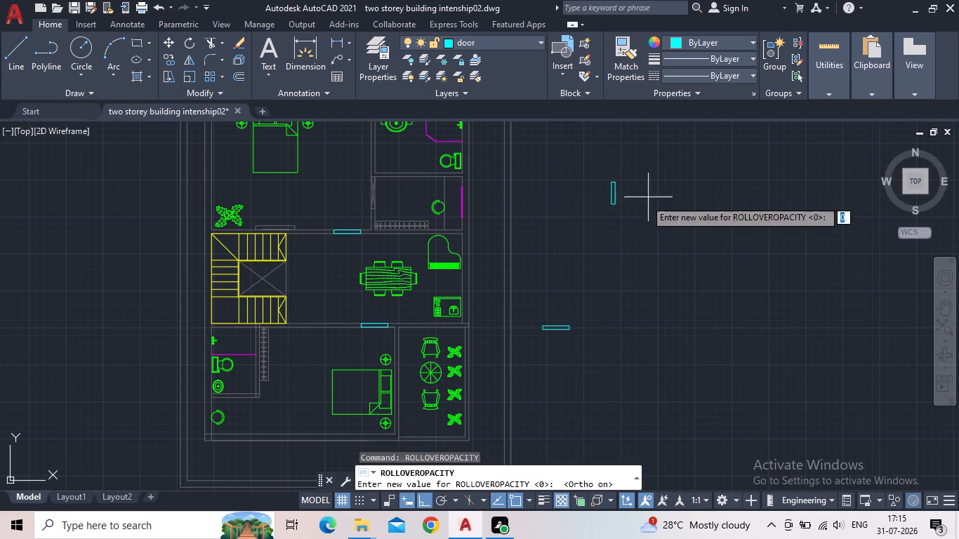
pyautogui.scroll(-2, 649, 279)
pyautogui.click(642, 267)
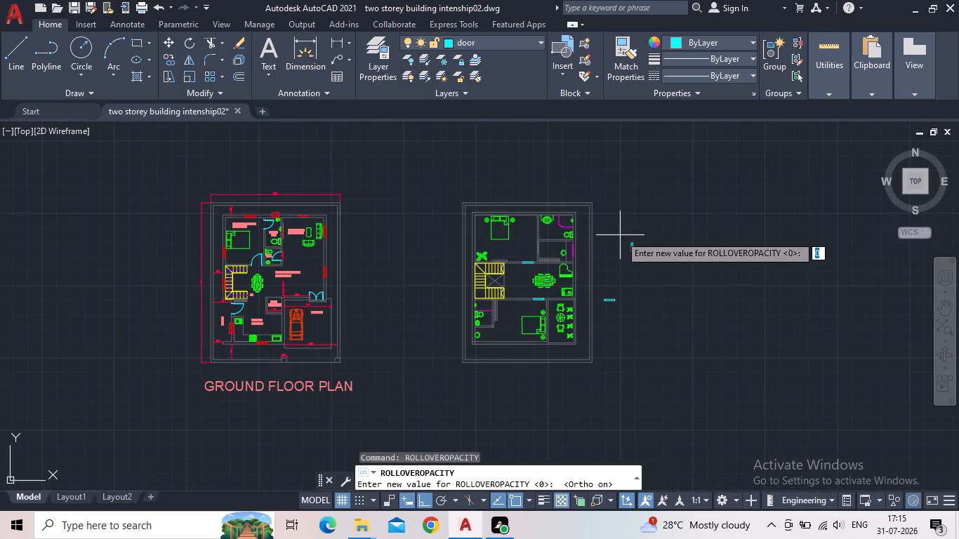
pyautogui.scroll(3, 637, 253)
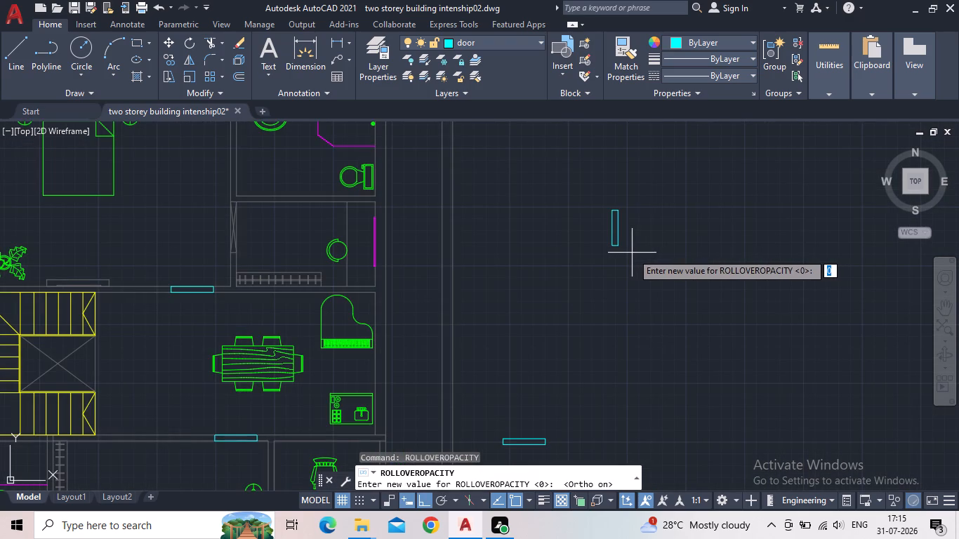
pyautogui.press('Escape')
pyautogui.moveTo(632, 253); pyautogui.dragTo(626, 250)
pyautogui.click(602, 218)
pyautogui.scroll(2, 625, 258)
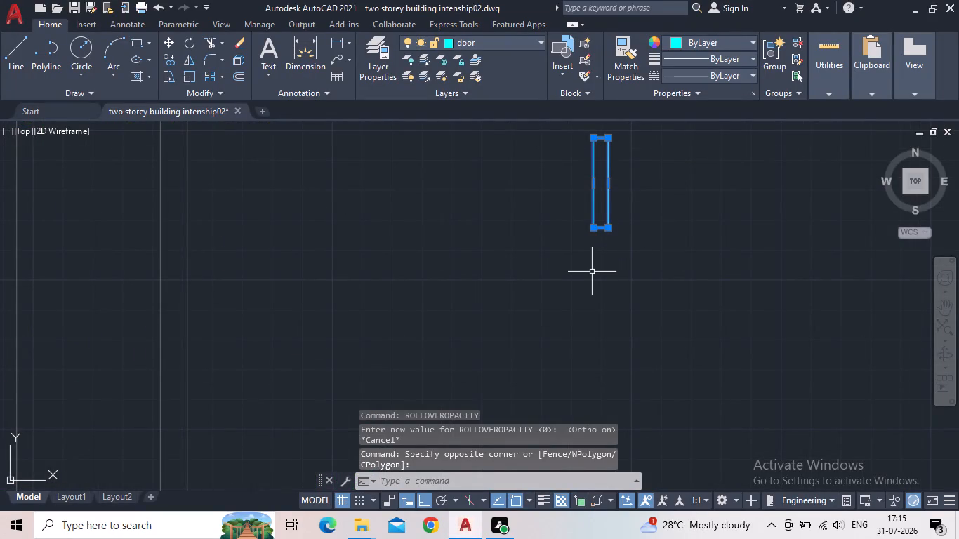
pyautogui.press('r')
pyautogui.press('o')
pyautogui.press('Return')
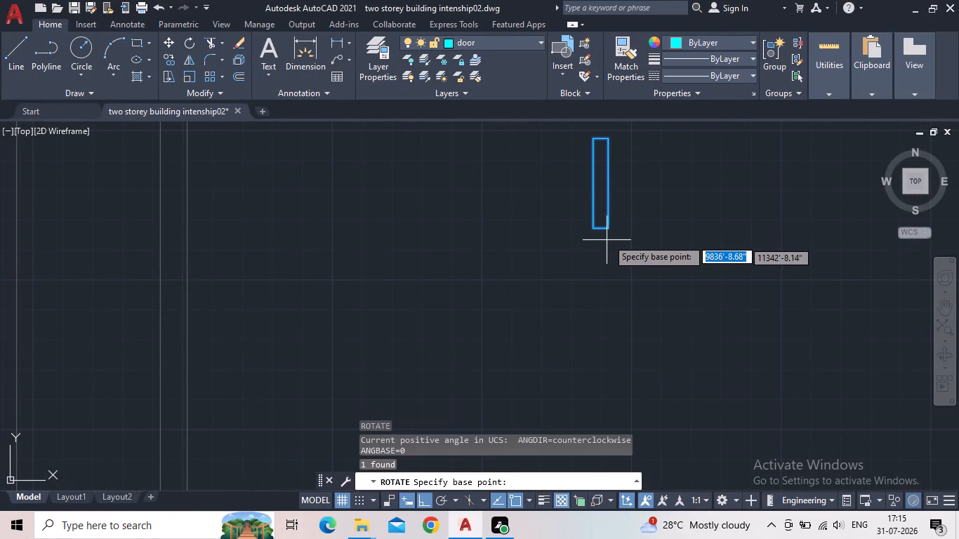
pyautogui.scroll(1, 605, 235)
pyautogui.click(582, 225)
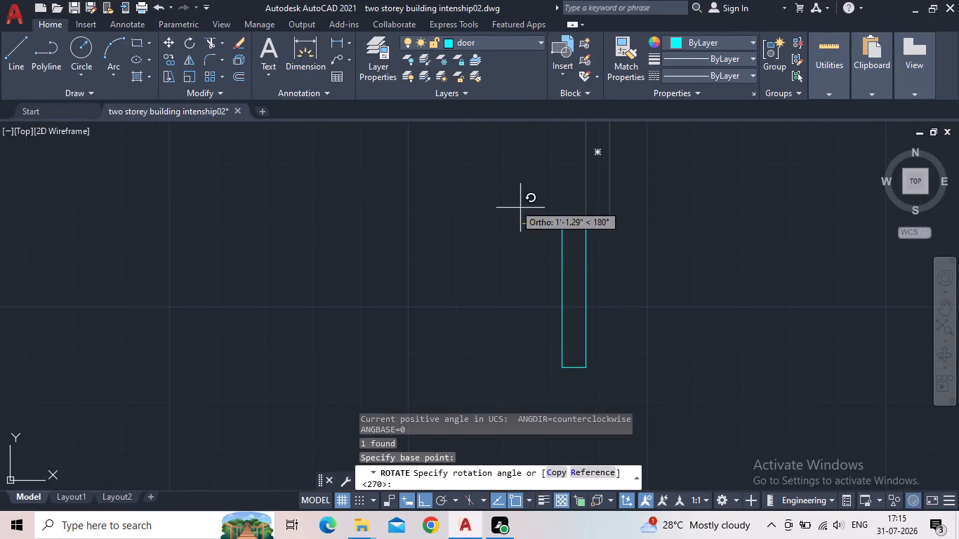
pyautogui.click(667, 307)
# Copy the 2'6" door rectangle by its upper-left corner into the wall between the northeast bathroom and the small room south of it, with Ortho off.
pyautogui.moveTo(670, 307); pyautogui.dragTo(654, 317, button='middle')
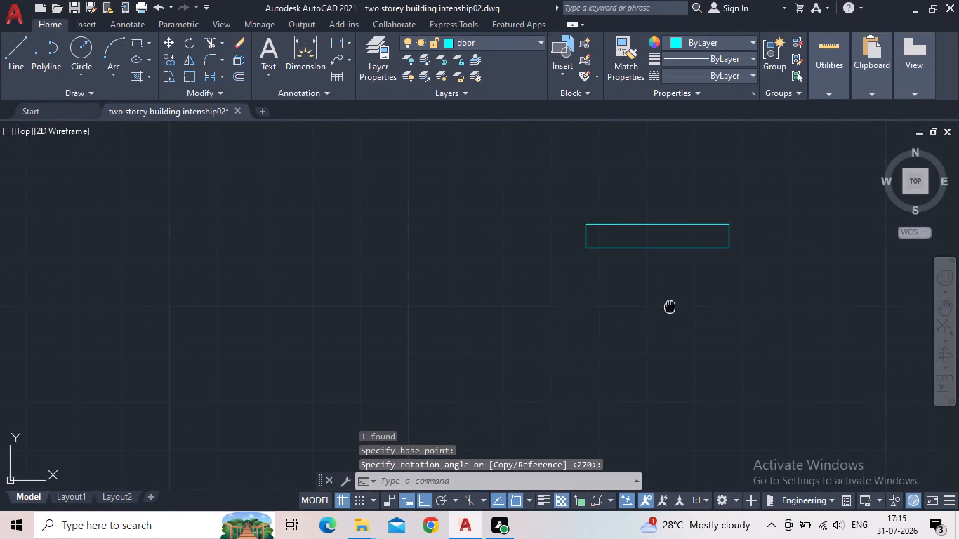
pyautogui.moveTo(654, 317); pyautogui.dragTo(625, 347, button='middle')
pyautogui.scroll(-2, 624, 347)
pyautogui.click(677, 352)
pyautogui.click(582, 300)
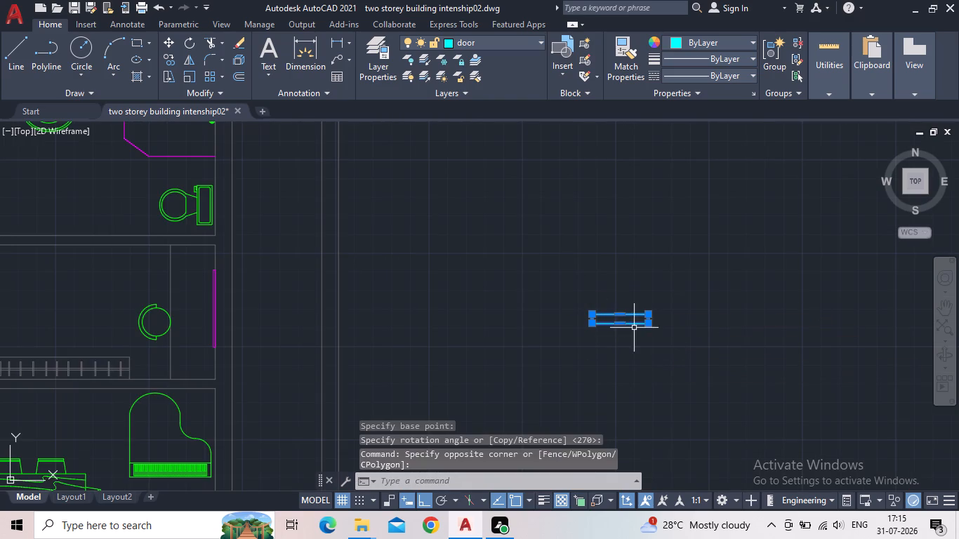
pyautogui.scroll(2, 627, 325)
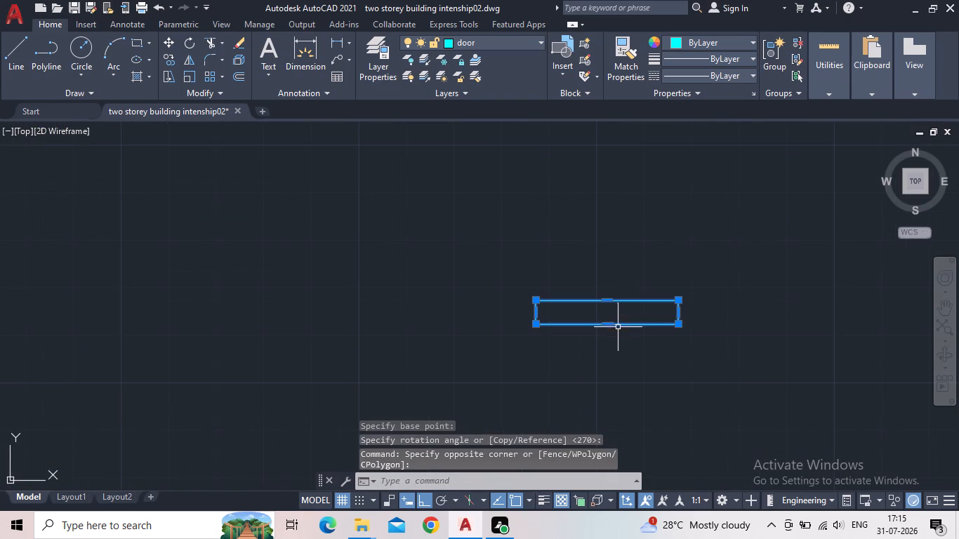
pyautogui.press('c')
pyautogui.press('o')
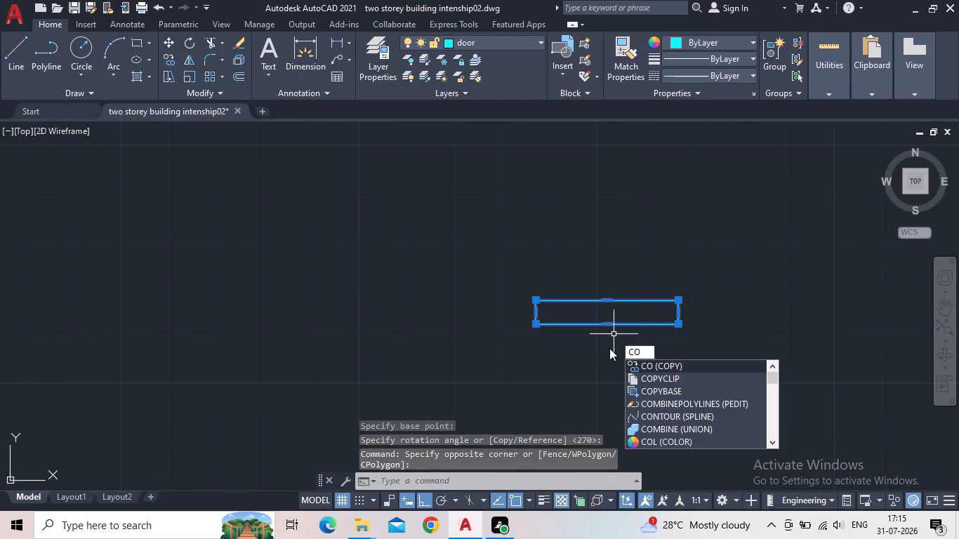
pyautogui.press('Return')
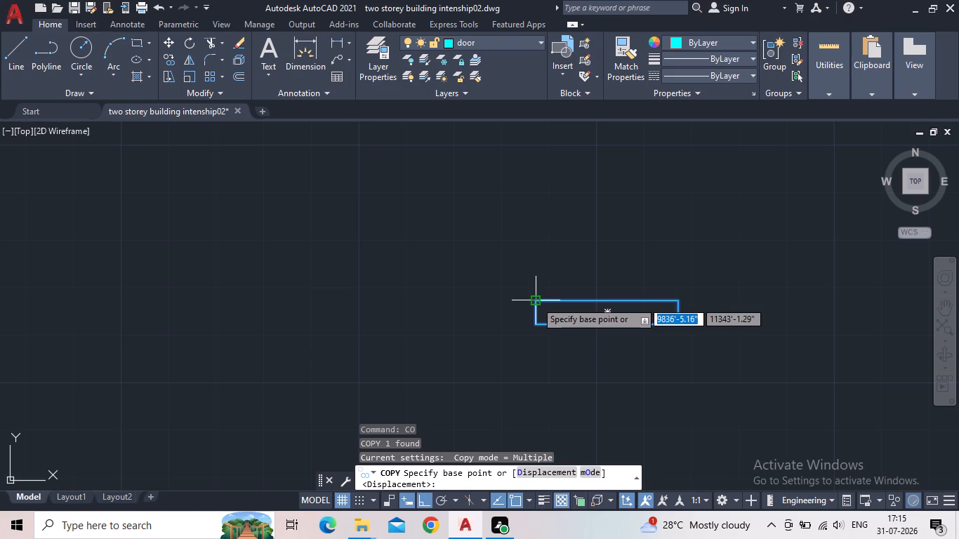
pyautogui.click(536, 301)
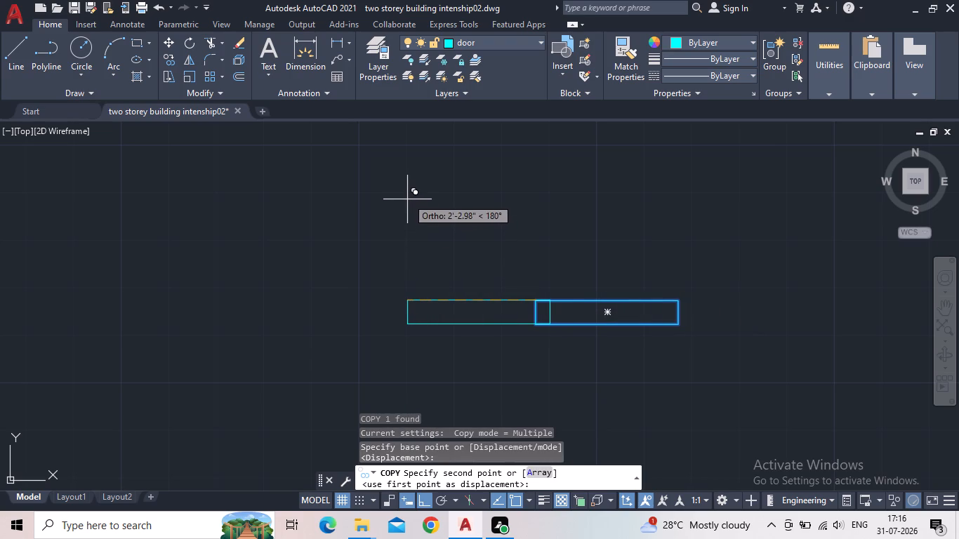
pyautogui.moveTo(411, 193); pyautogui.dragTo(560, 302, button='middle')
pyautogui.scroll(-2, 576, 321)
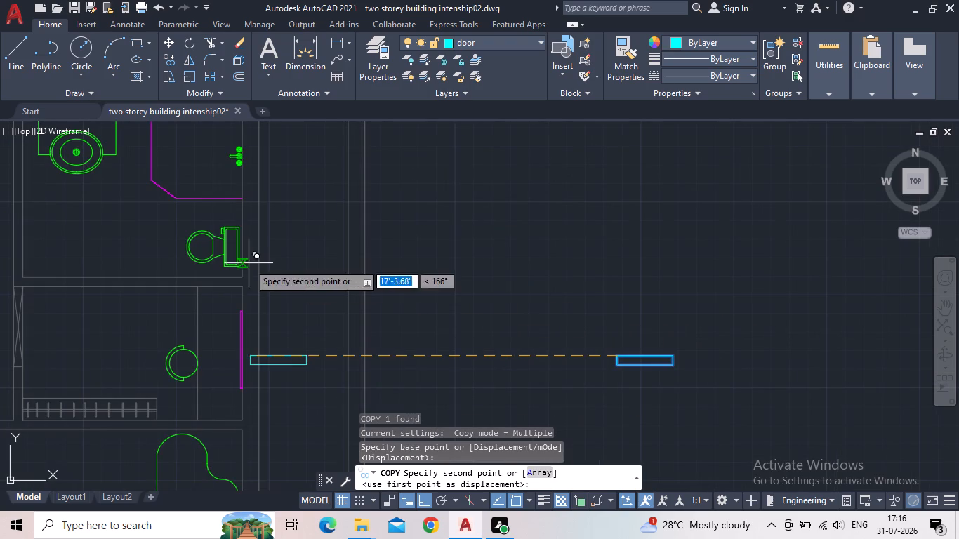
pyautogui.click(423, 504)
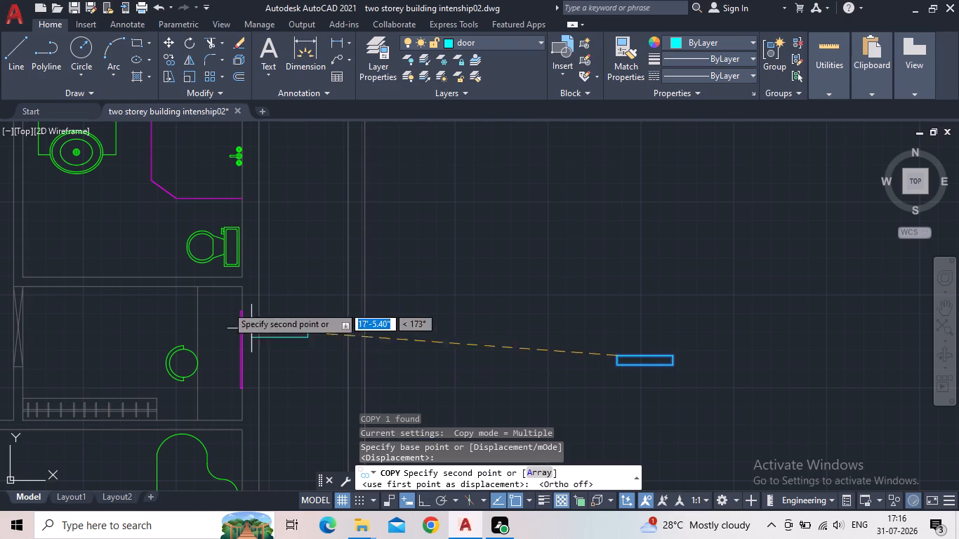
pyautogui.moveTo(213, 290); pyautogui.dragTo(536, 331, button='middle')
pyautogui.scroll(-1, 536, 331)
pyautogui.scroll(2, 451, 328)
pyautogui.scroll(-2, 452, 331)
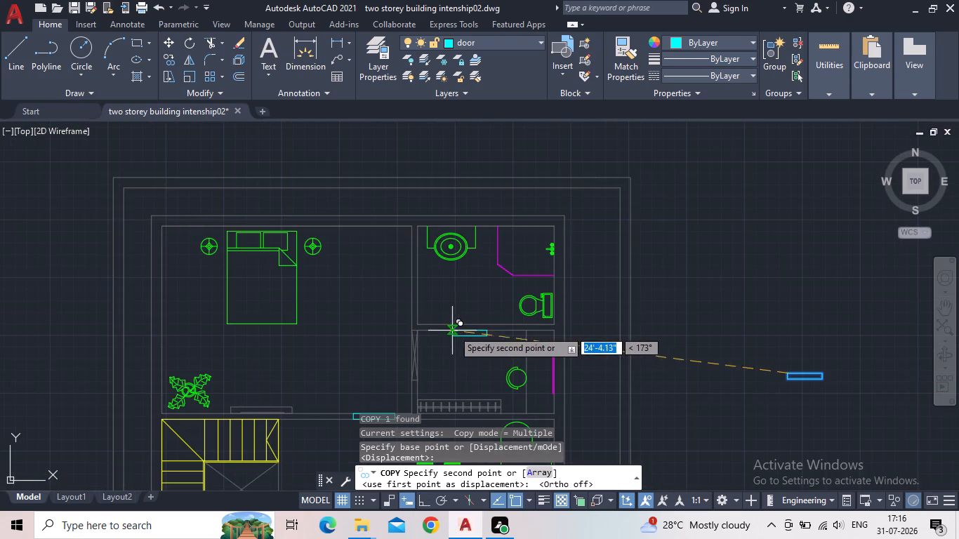
pyautogui.moveTo(481, 324); pyautogui.dragTo(468, 282, button='middle')
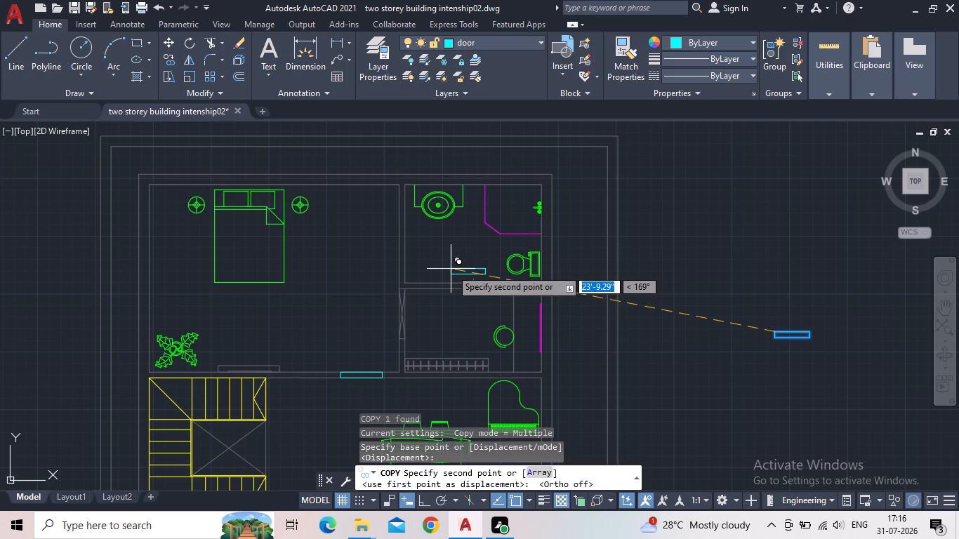
pyautogui.moveTo(445, 323); pyautogui.dragTo(432, 324, button='middle')
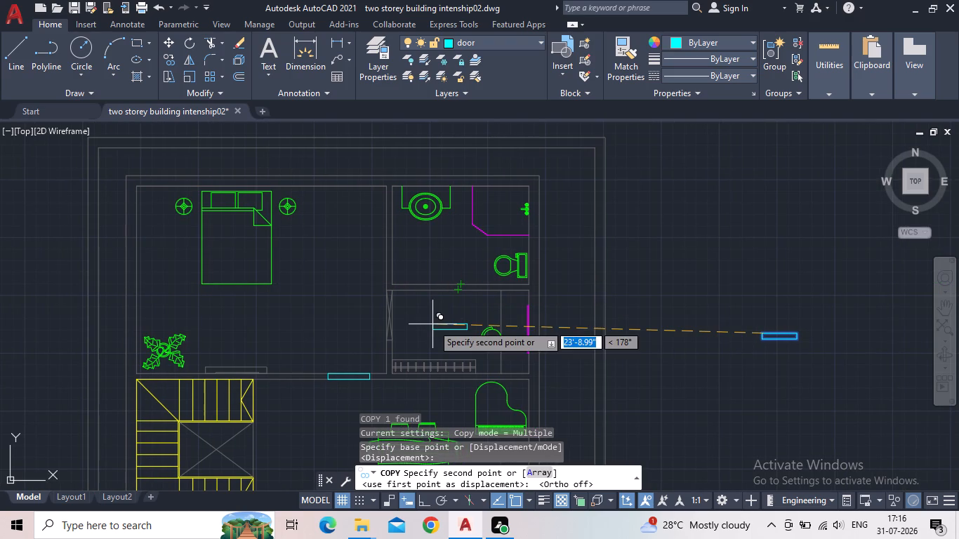
pyautogui.scroll(-1, 432, 324)
pyautogui.moveTo(430, 321); pyautogui.dragTo(414, 259, button='middle')
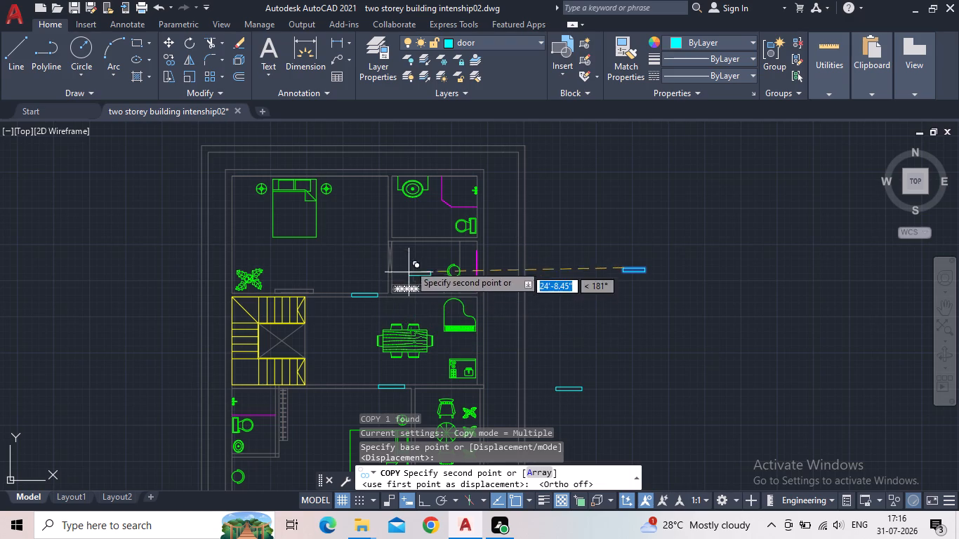
pyautogui.moveTo(414, 244); pyautogui.dragTo(423, 219, button='middle')
pyautogui.scroll(2, 414, 244)
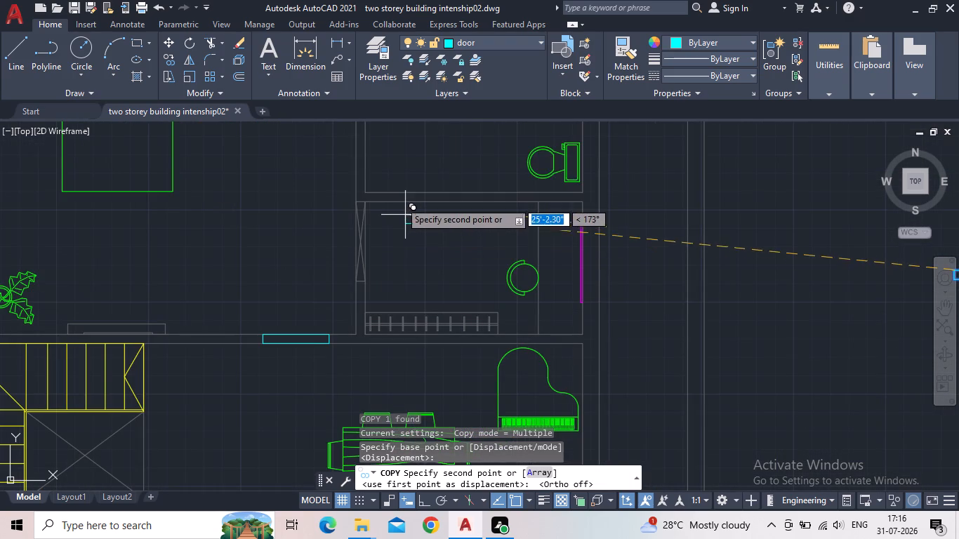
pyautogui.scroll(1, 383, 193)
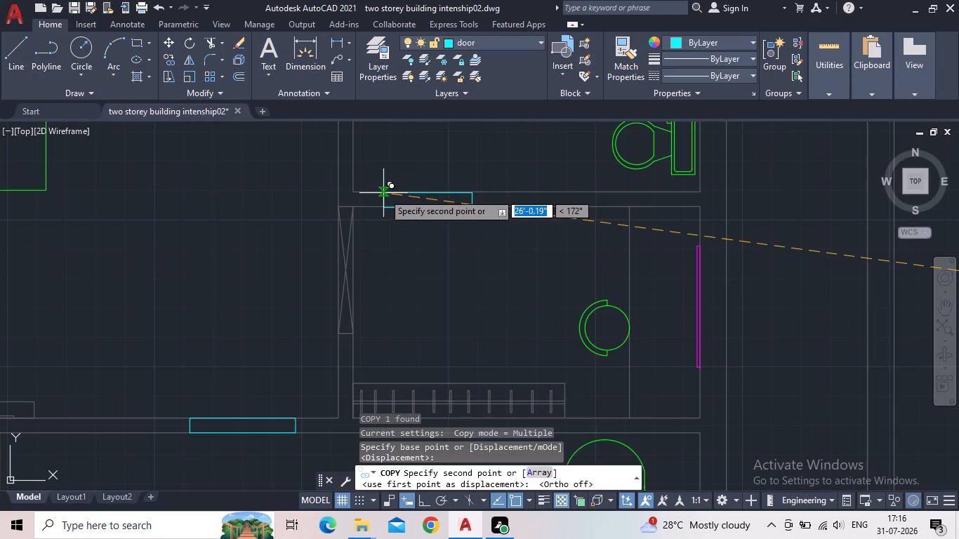
pyautogui.scroll(1, 383, 193)
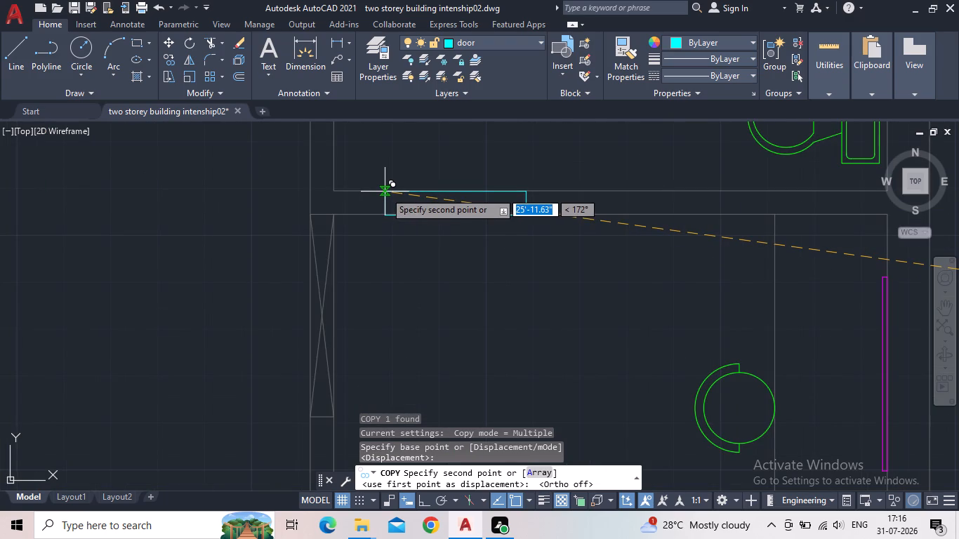
pyautogui.click(385, 192)
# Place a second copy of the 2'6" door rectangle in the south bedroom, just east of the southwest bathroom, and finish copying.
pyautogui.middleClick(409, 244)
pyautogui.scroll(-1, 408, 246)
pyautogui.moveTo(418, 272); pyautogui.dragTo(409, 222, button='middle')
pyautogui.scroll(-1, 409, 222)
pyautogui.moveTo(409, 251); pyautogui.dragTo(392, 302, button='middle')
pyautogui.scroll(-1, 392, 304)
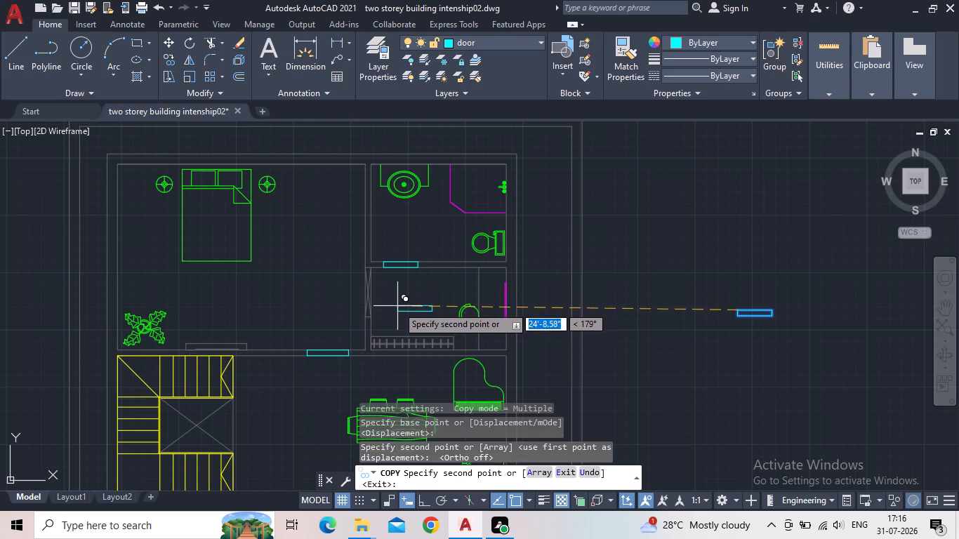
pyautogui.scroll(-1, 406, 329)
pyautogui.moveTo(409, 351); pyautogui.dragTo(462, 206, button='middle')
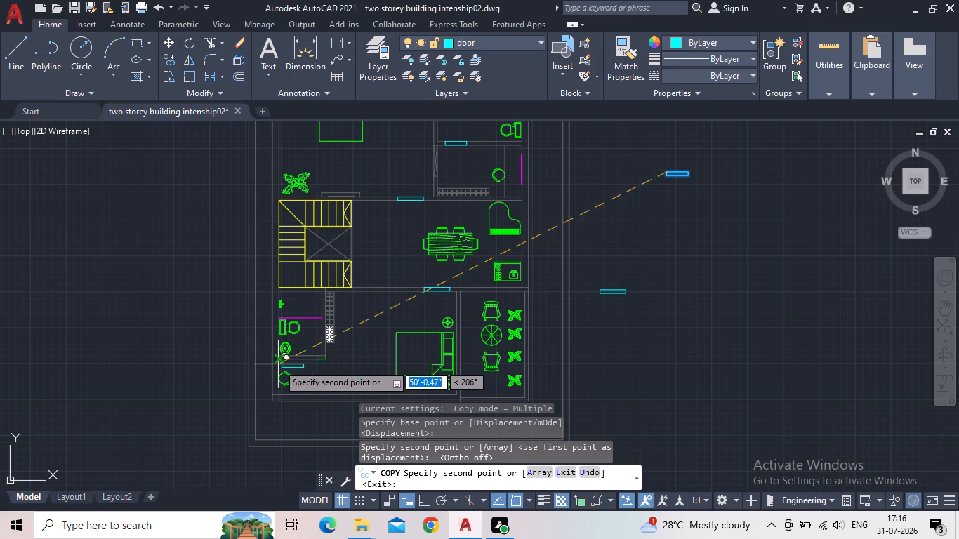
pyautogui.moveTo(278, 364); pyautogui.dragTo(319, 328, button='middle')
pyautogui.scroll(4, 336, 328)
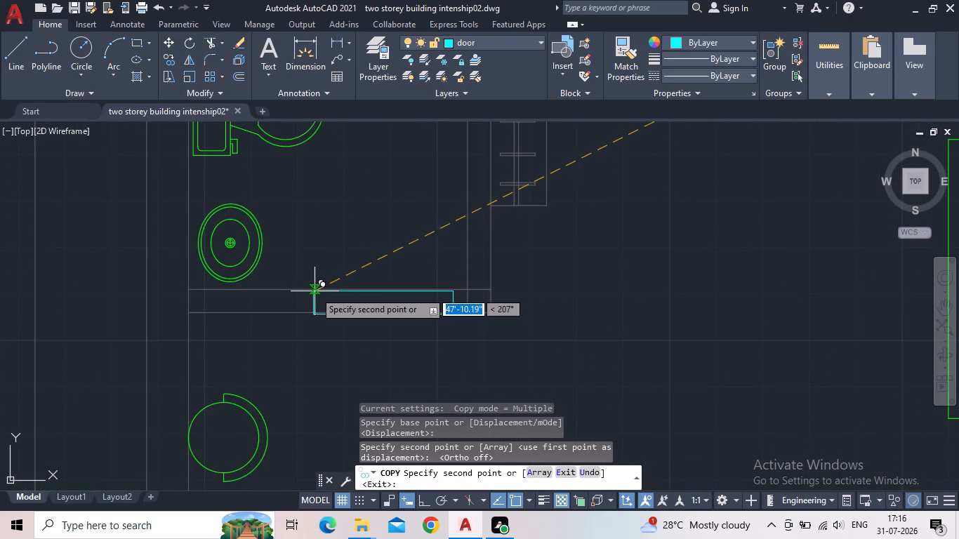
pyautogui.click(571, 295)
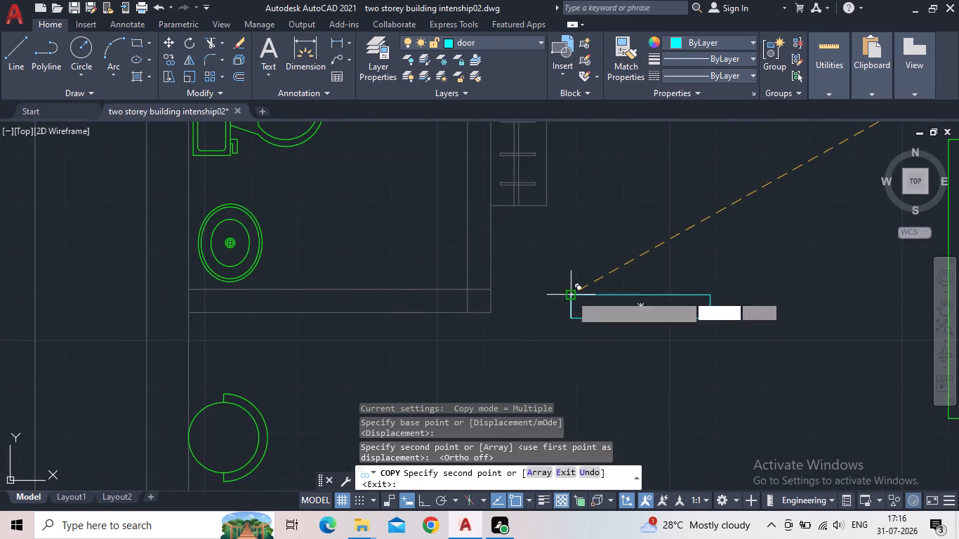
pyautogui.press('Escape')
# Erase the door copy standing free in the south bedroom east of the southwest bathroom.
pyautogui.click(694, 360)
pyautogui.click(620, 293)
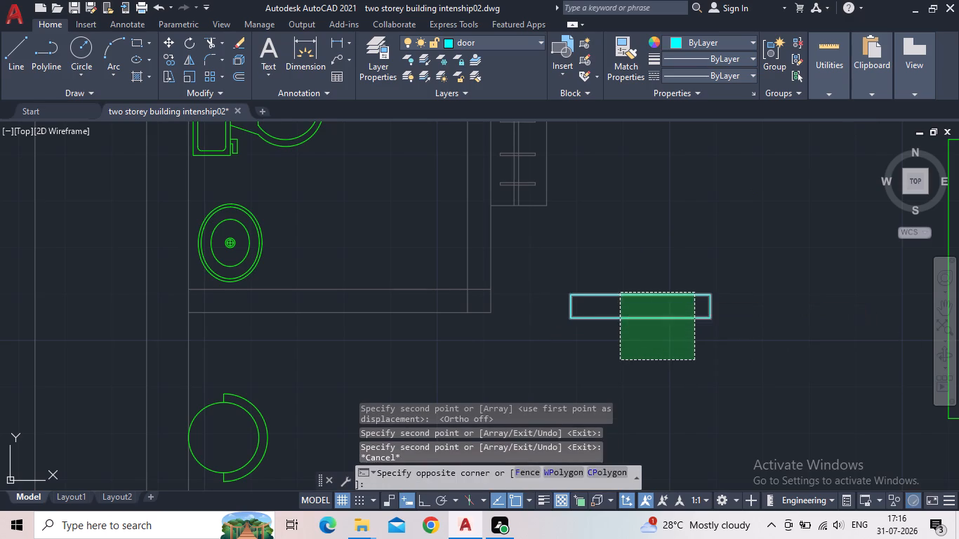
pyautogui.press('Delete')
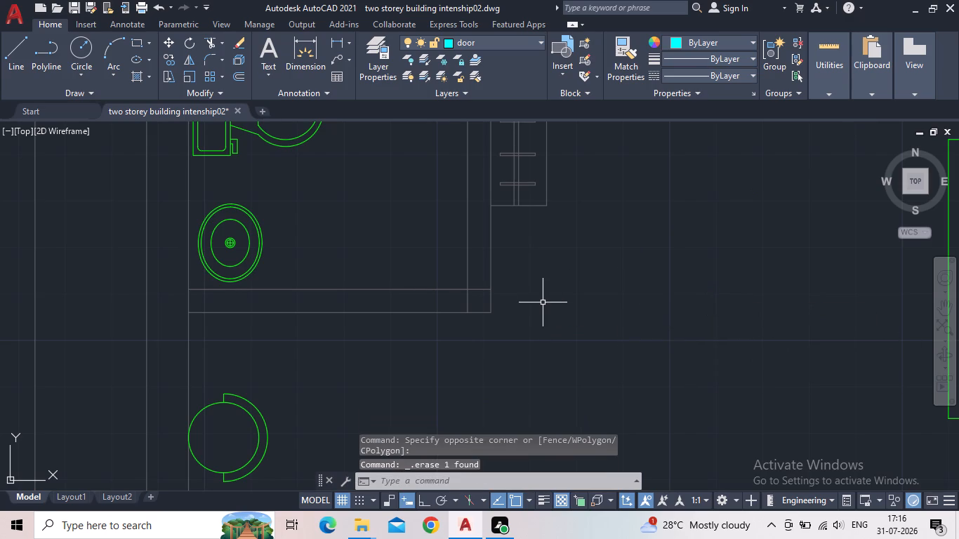
# Draw a 5" by 2' door rectangle standing vertically in the south bedroom, east of the southwest bathroom.
pyautogui.click(129, 43)
pyautogui.click(809, 314)
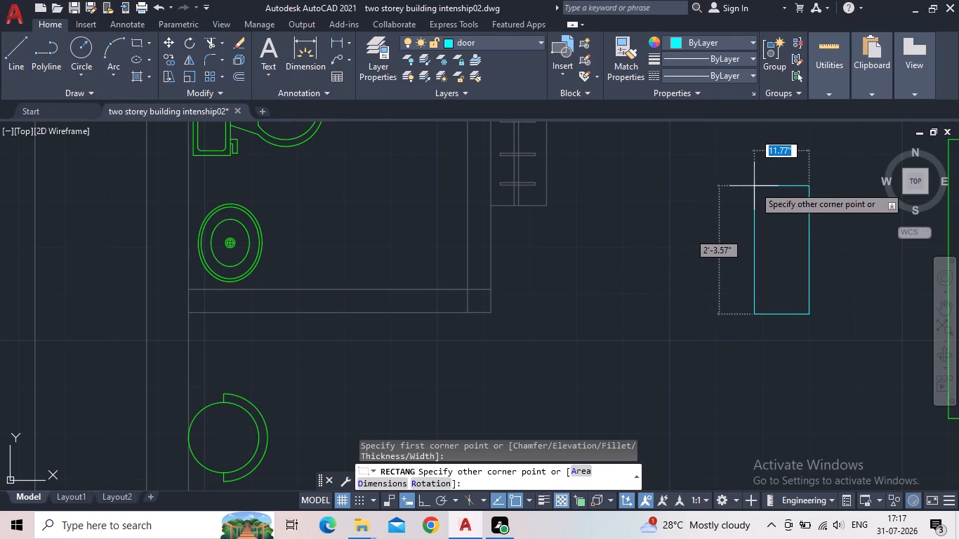
pyautogui.press('d')
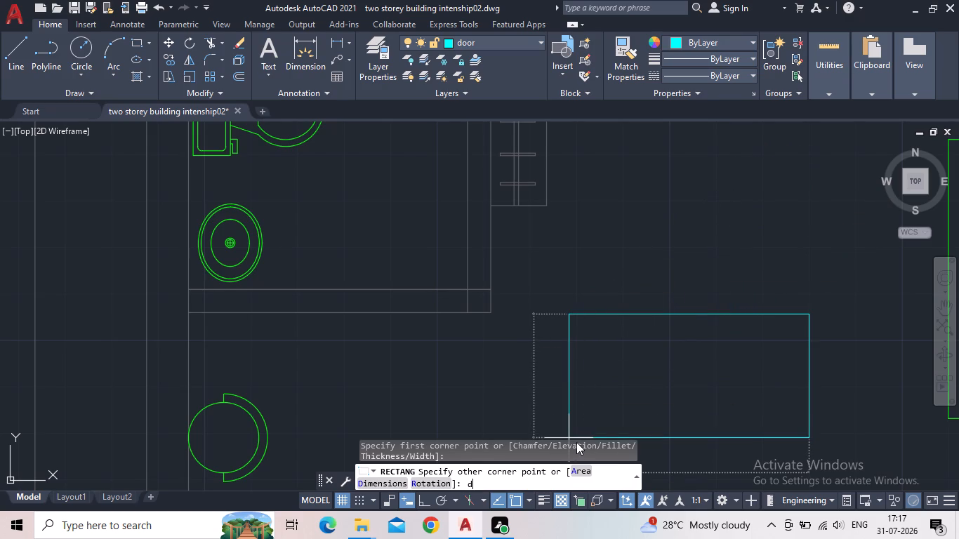
pyautogui.press('space')
pyautogui.write('5"')
pyautogui.press('Return')
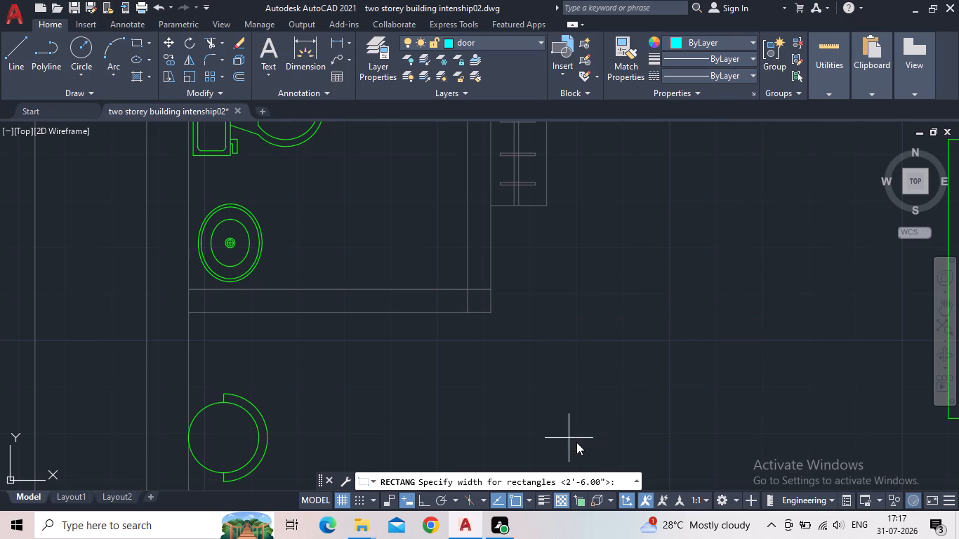
pyautogui.press('2')
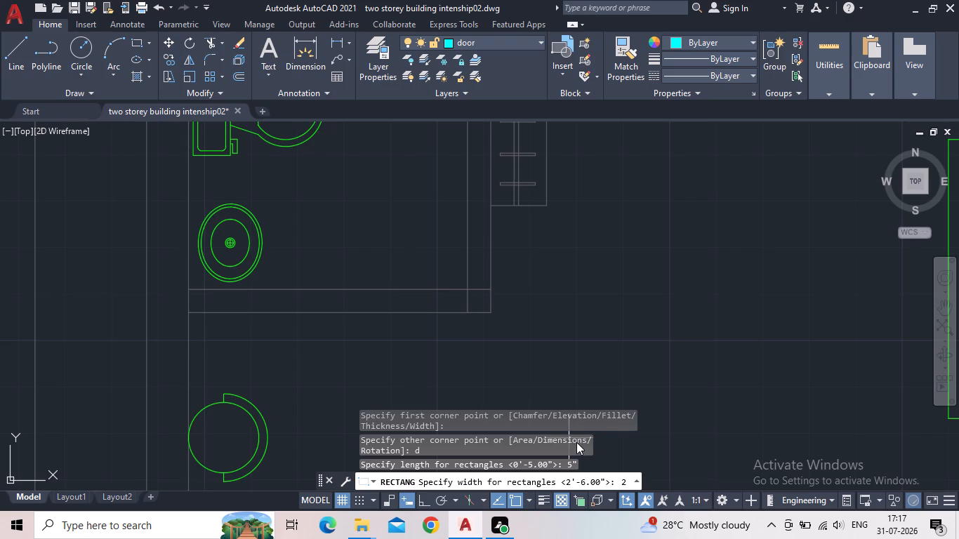
pyautogui.hotkey('shift', '"')
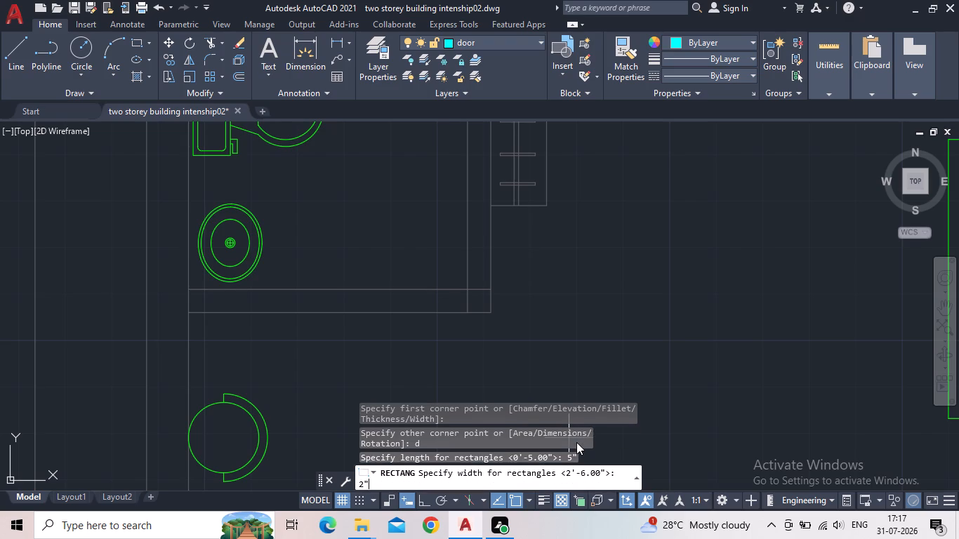
pyautogui.press('BackSpace')
pyautogui.press("'")
pyautogui.press('Return')
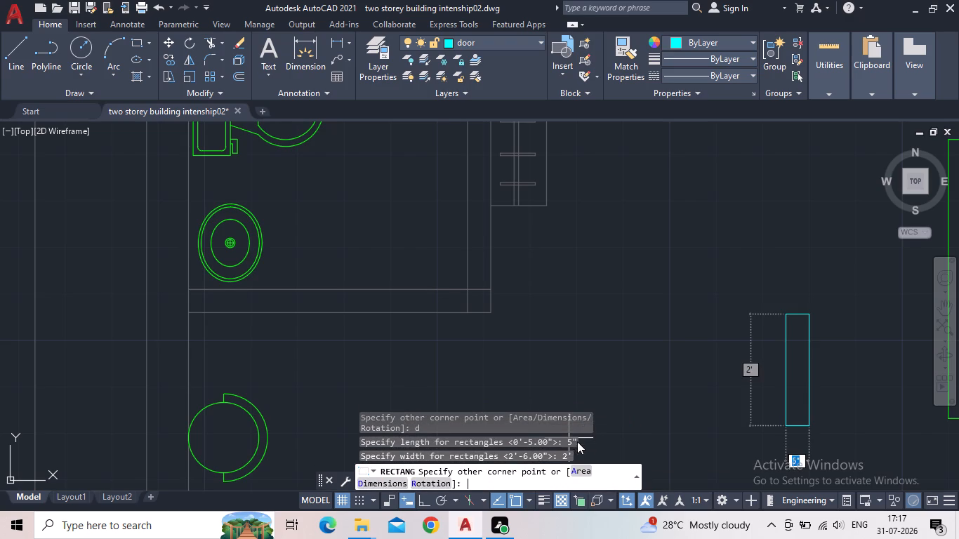
pyautogui.click(762, 301)
pyautogui.press('Escape')
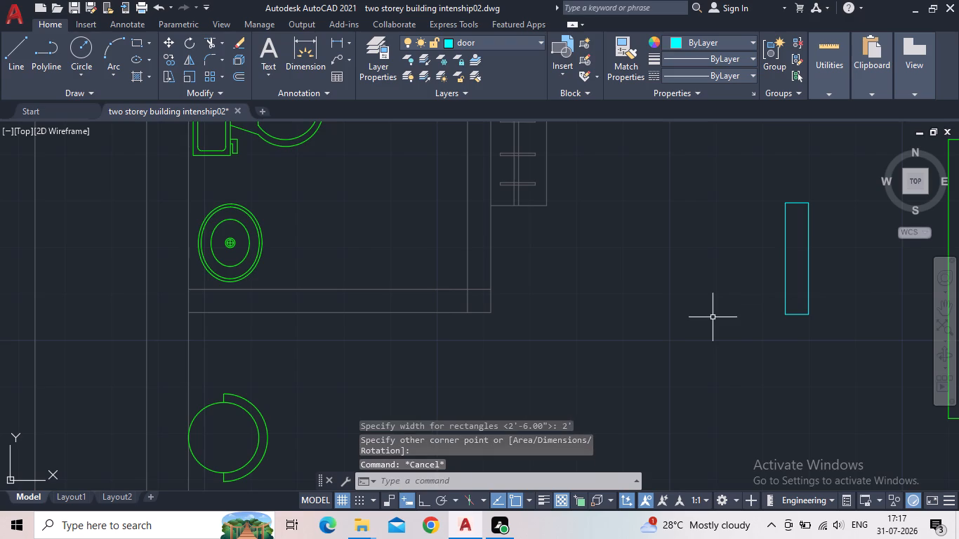
# Turn Ortho on and try to rotate the new 2' door rectangle about its lower-left corner.
pyautogui.click(813, 336)
pyautogui.click(774, 209)
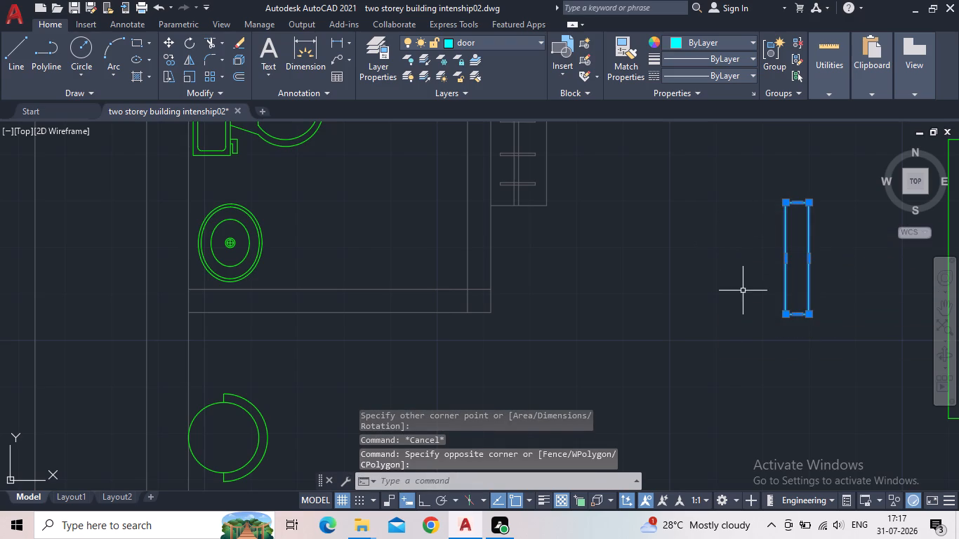
pyautogui.press('r')
pyautogui.press('o')
pyautogui.press('Return')
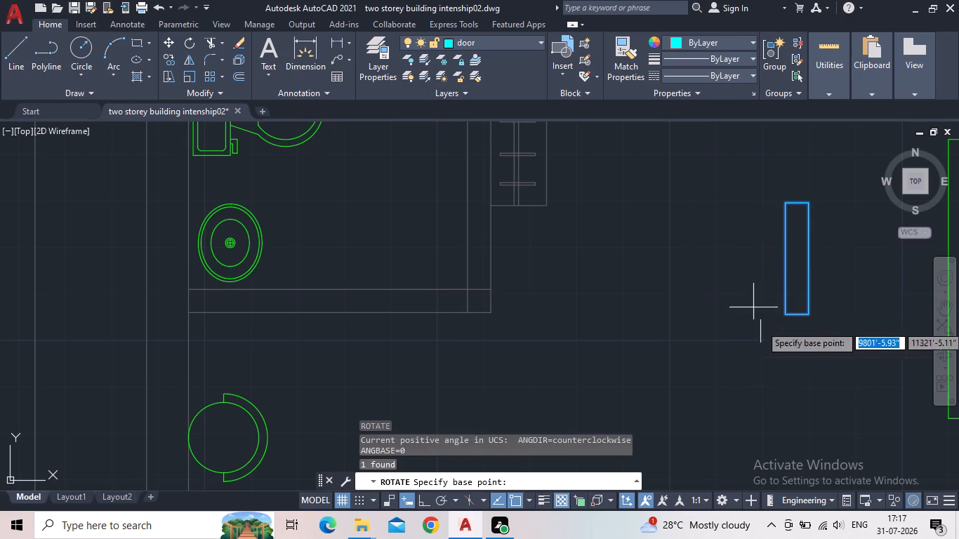
pyautogui.click(421, 502)
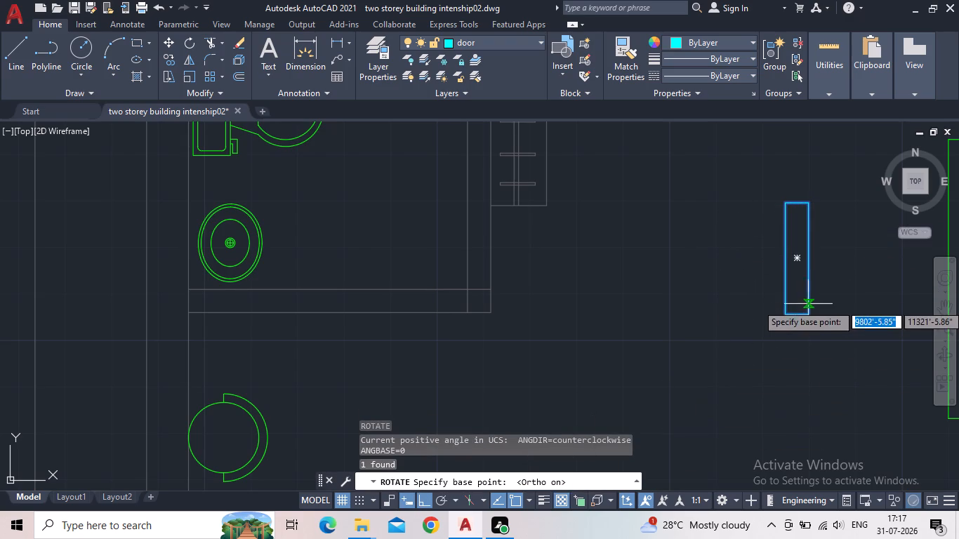
pyautogui.click(783, 321)
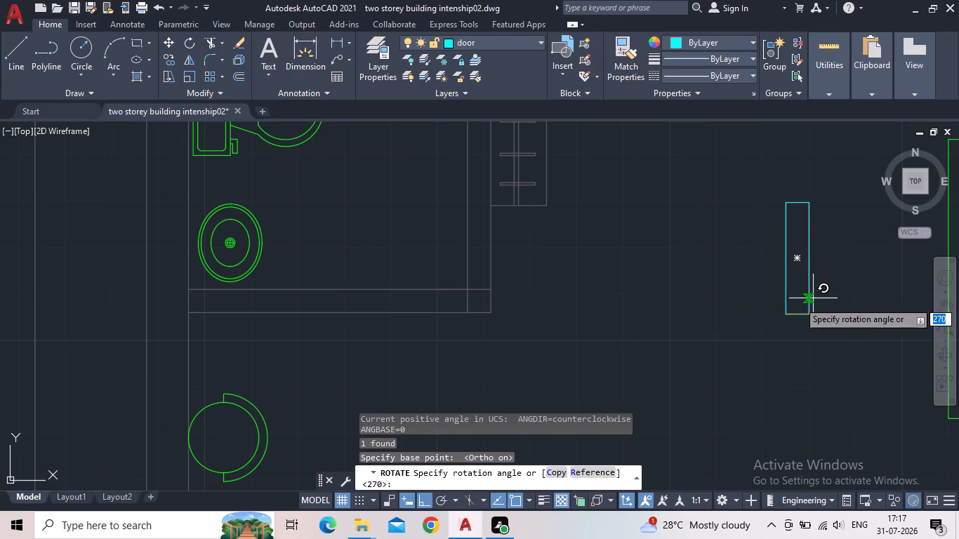
pyautogui.click(781, 310)
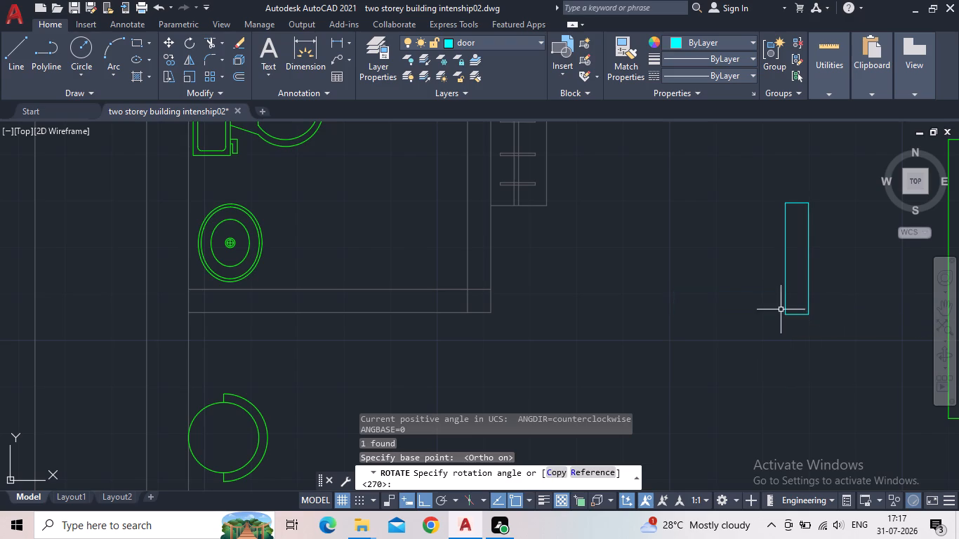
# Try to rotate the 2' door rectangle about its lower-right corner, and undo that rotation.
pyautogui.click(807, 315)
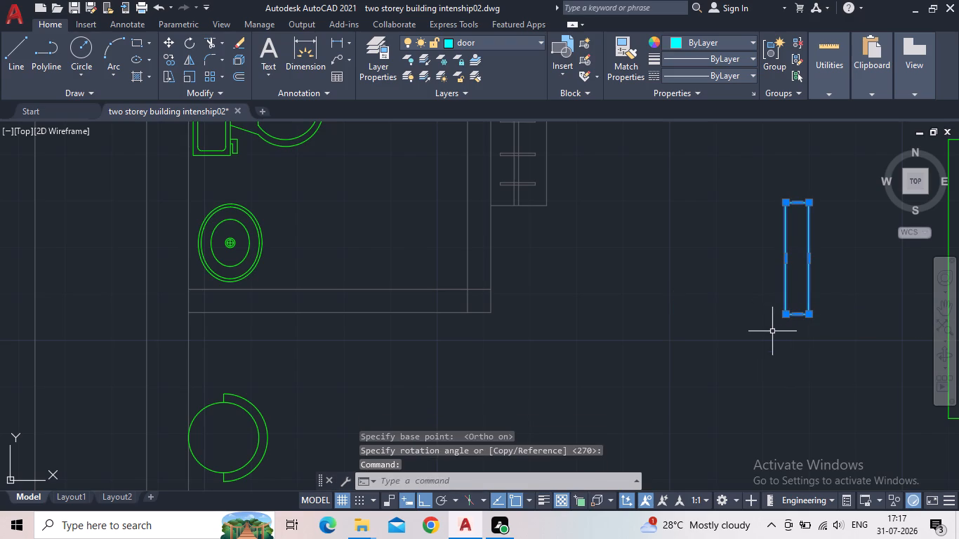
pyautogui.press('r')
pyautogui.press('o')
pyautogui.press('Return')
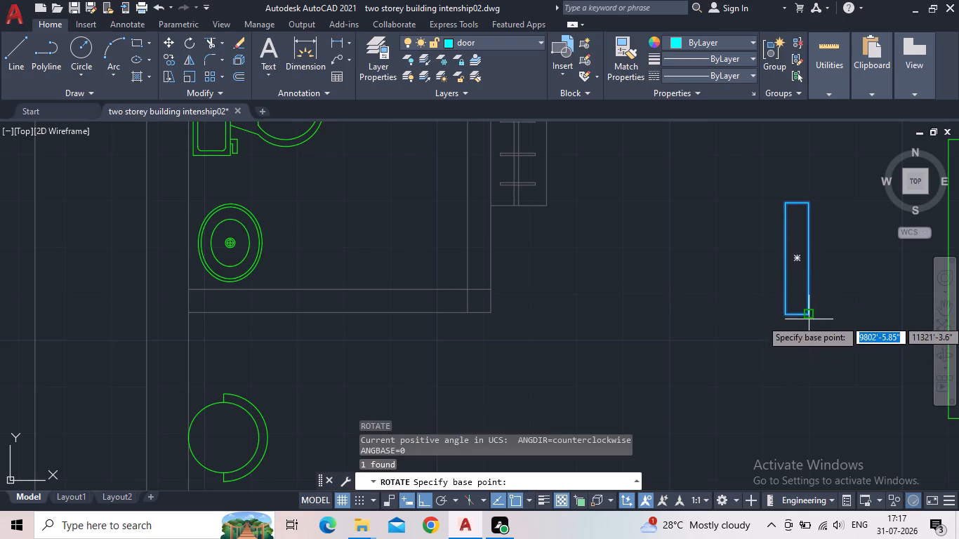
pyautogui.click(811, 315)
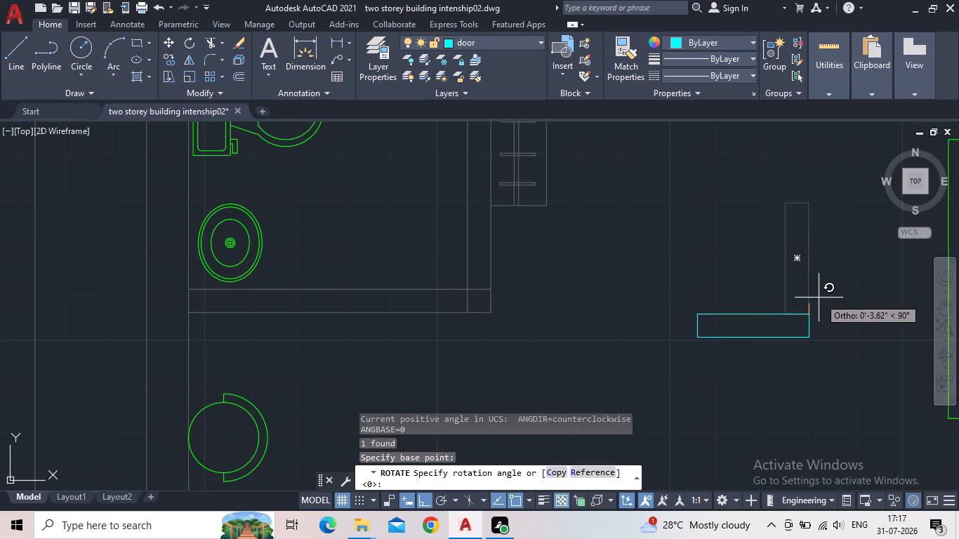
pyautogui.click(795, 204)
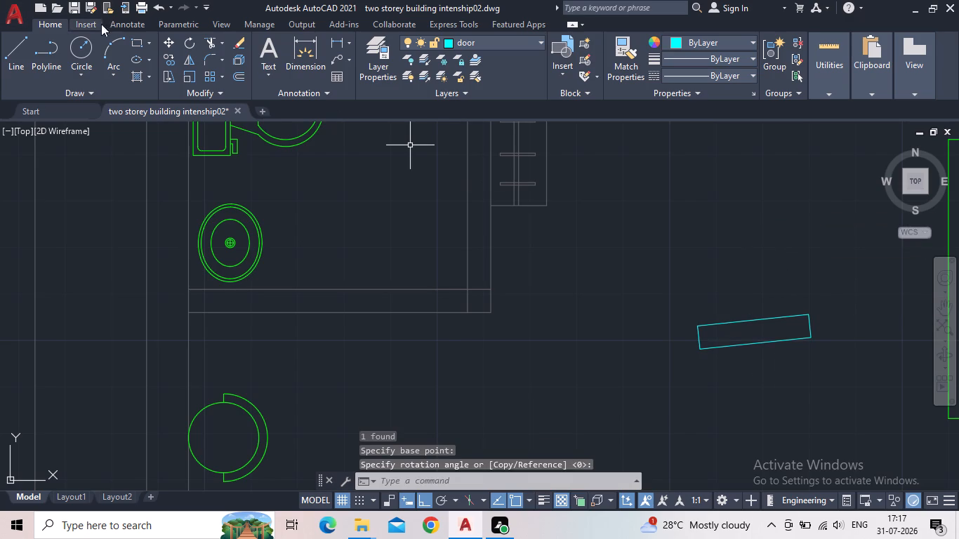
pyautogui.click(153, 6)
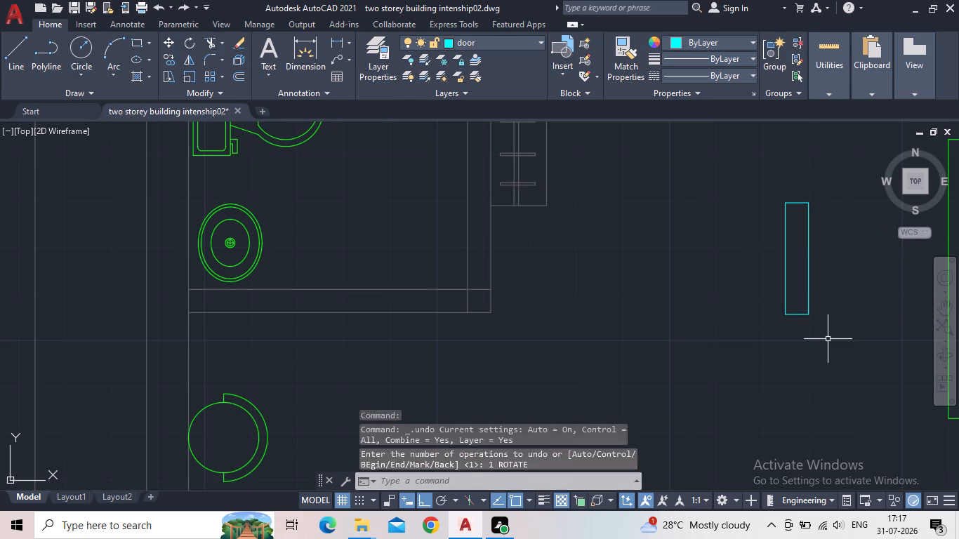
# Rotate the 2' door rectangle 90° counterclockwise about its lower-right corner so it lies horizontally.
pyautogui.moveTo(828, 339); pyautogui.dragTo(815, 323)
pyautogui.click(701, 227)
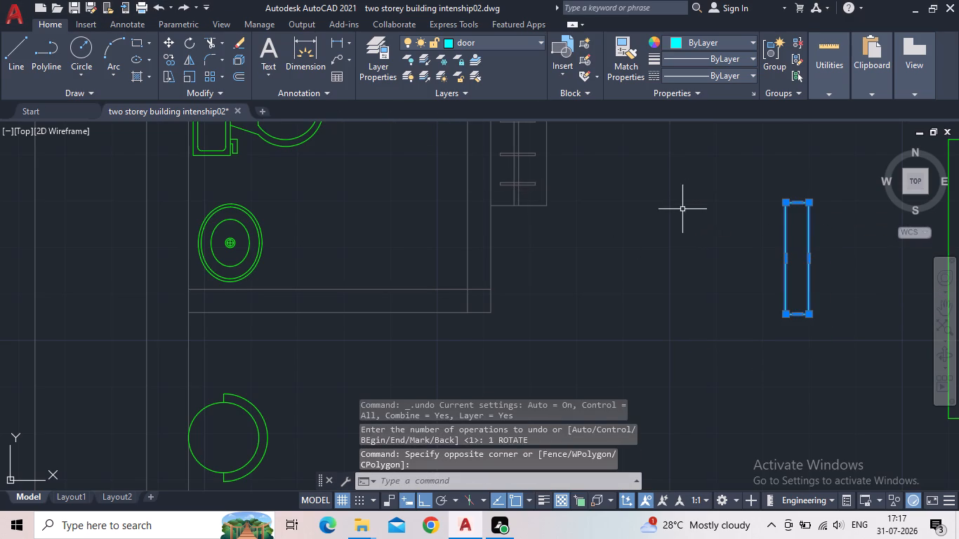
pyautogui.press('r')
pyautogui.press('o')
pyautogui.press('Return')
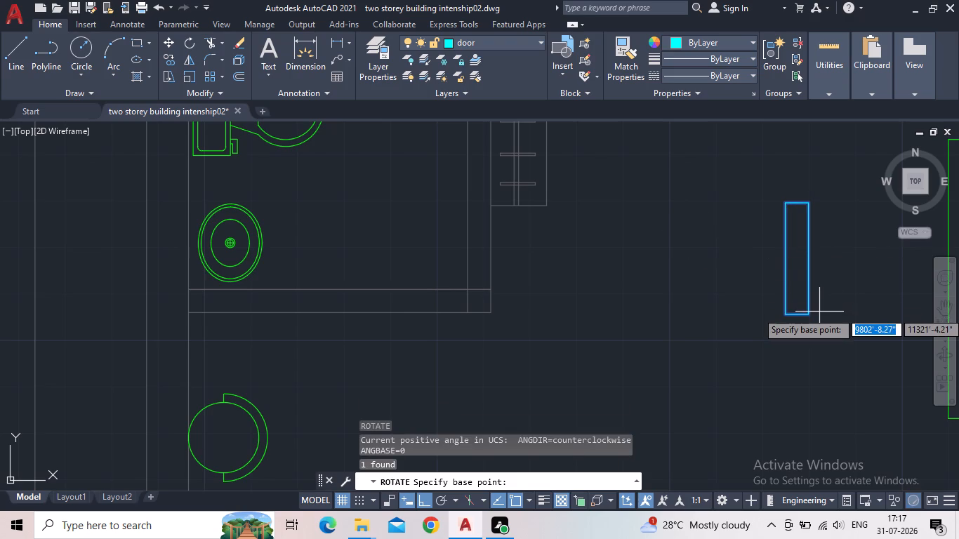
pyautogui.click(810, 314)
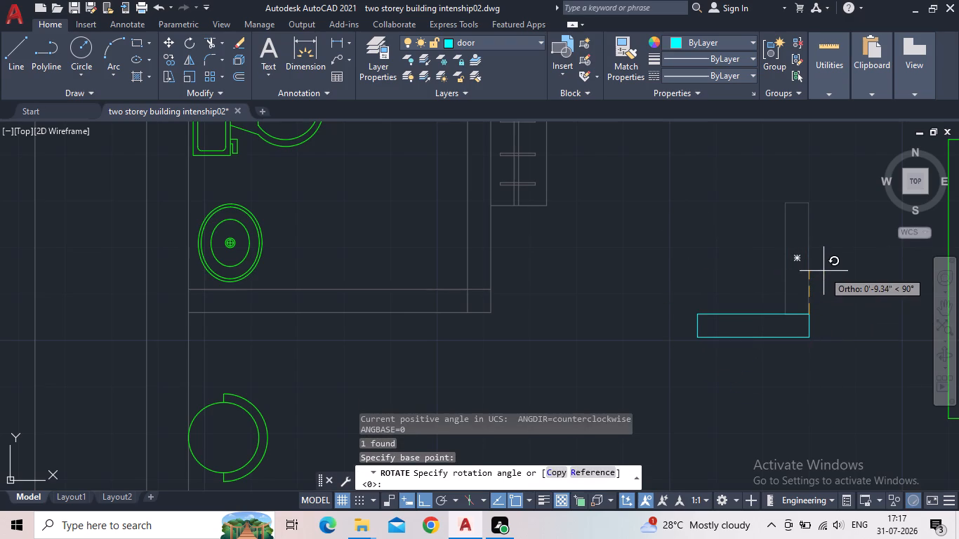
pyautogui.click(809, 188)
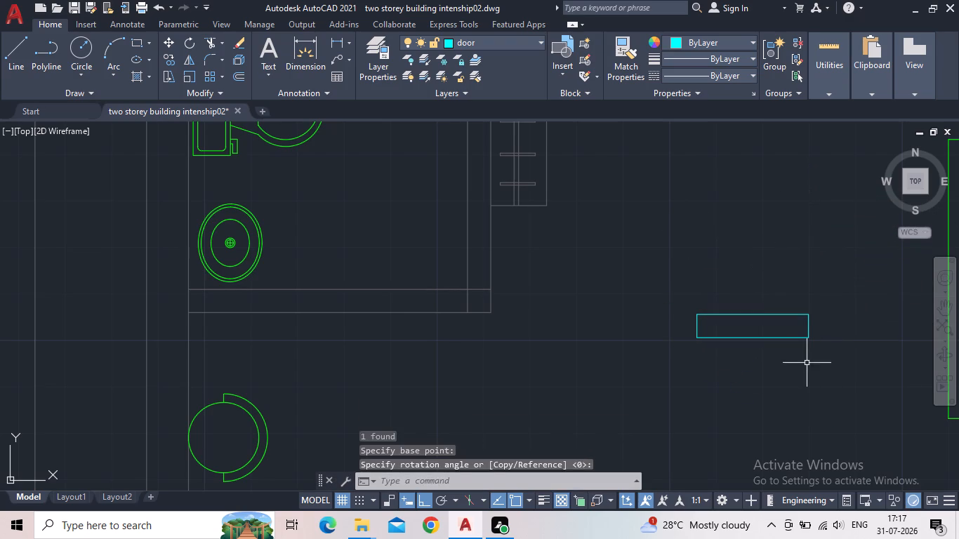
# With Ortho off, copy the 2' door rectangle by its upper-right corner into the southwest bathroom's south wall, near its east end.
pyautogui.moveTo(807, 363); pyautogui.dragTo(797, 354)
pyautogui.click(671, 281)
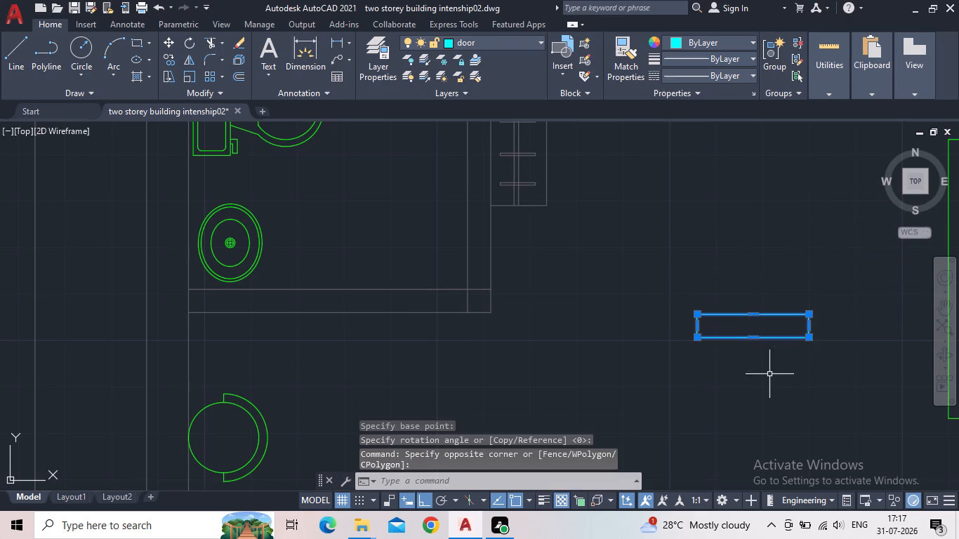
pyautogui.press('c')
pyautogui.press('o')
pyautogui.press('Return')
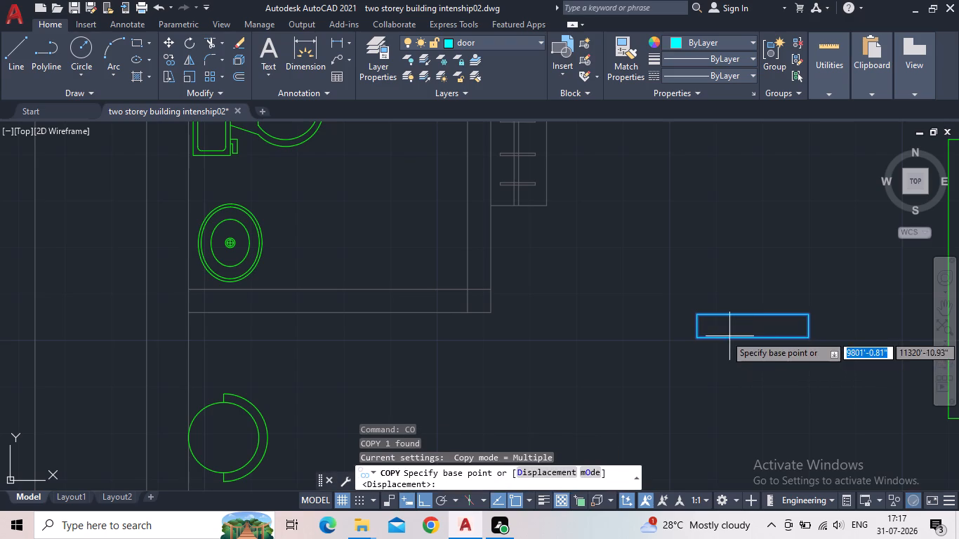
pyautogui.click(809, 316)
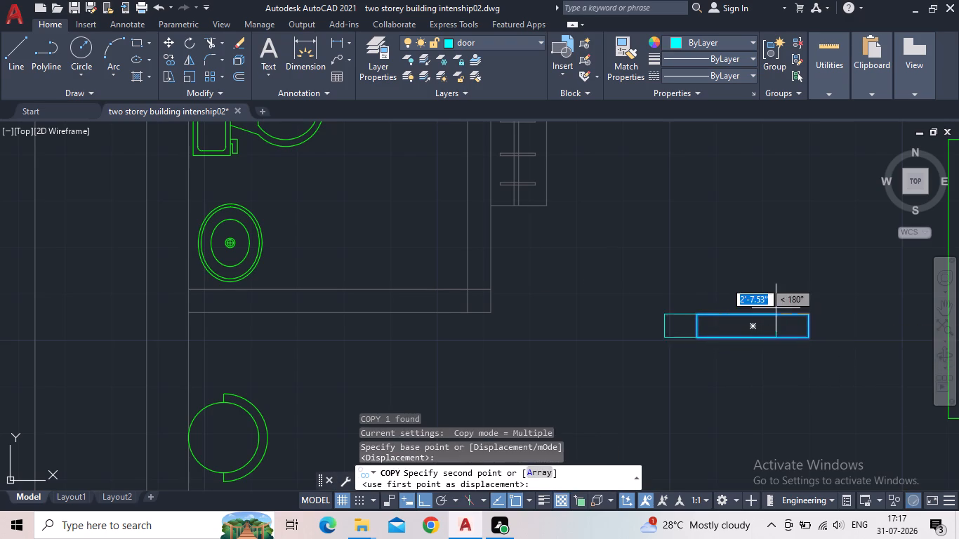
pyautogui.click(427, 496)
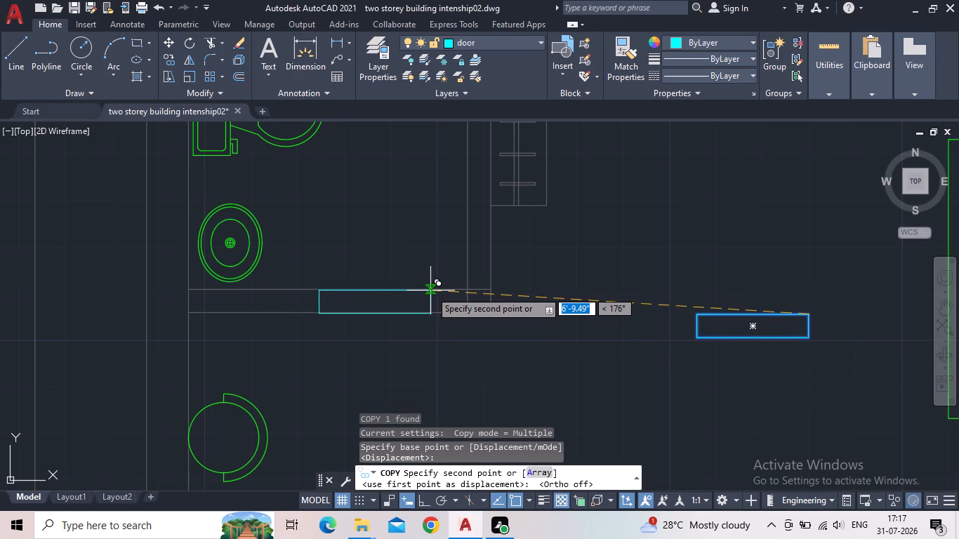
pyautogui.scroll(1, 430, 291)
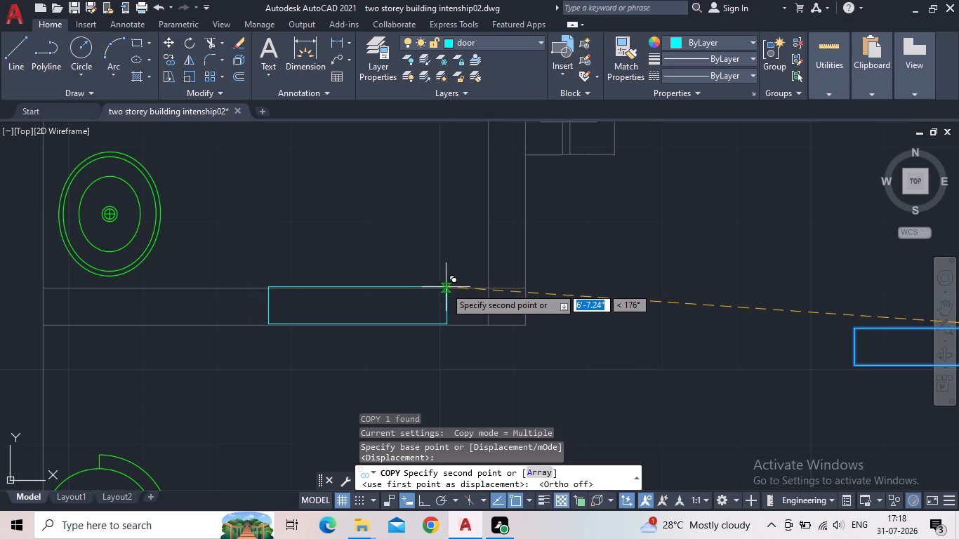
pyautogui.click(442, 288)
pyautogui.press('Escape')
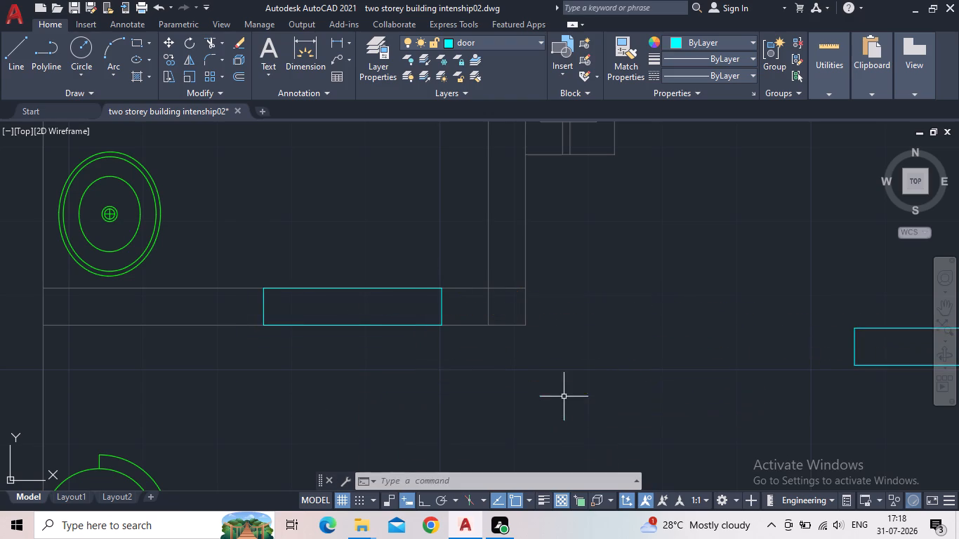
# Erase the original 2' door rectangle standing free in the south bedroom between the bathroom and the bed.
pyautogui.scroll(-2, 548, 391)
pyautogui.moveTo(525, 370); pyautogui.dragTo(511, 305, button='middle')
pyautogui.scroll(-1, 509, 303)
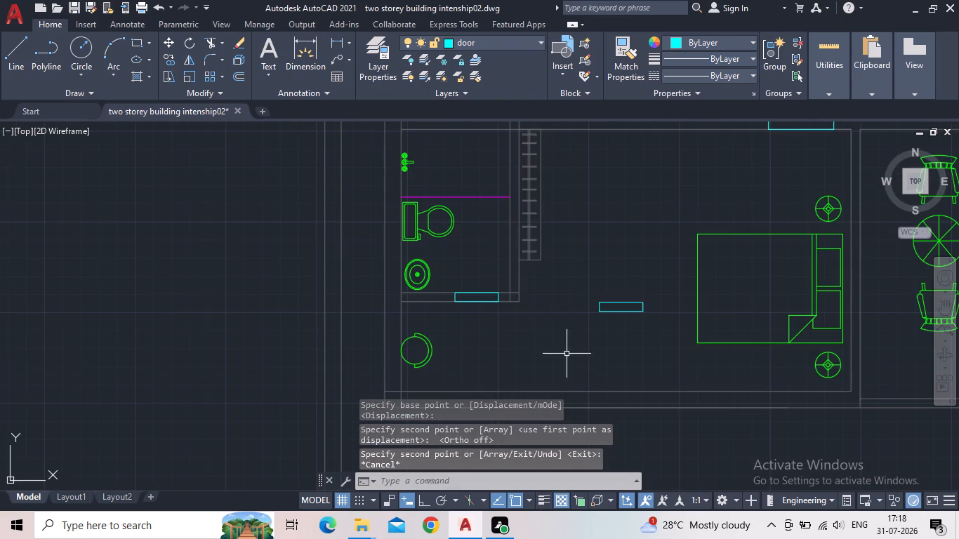
pyautogui.click(661, 351)
pyautogui.click(595, 251)
pyautogui.press('Delete')
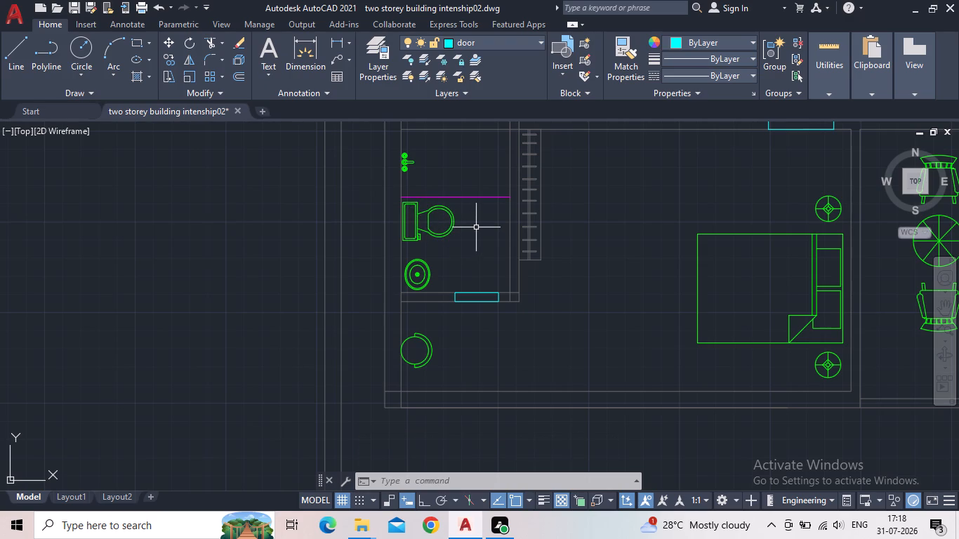
# Examine the south bedroom's walls and the adjoining seating area to the east for the next door location.
pyautogui.scroll(-1, 476, 224)
pyautogui.moveTo(477, 251); pyautogui.dragTo(450, 298, button='middle')
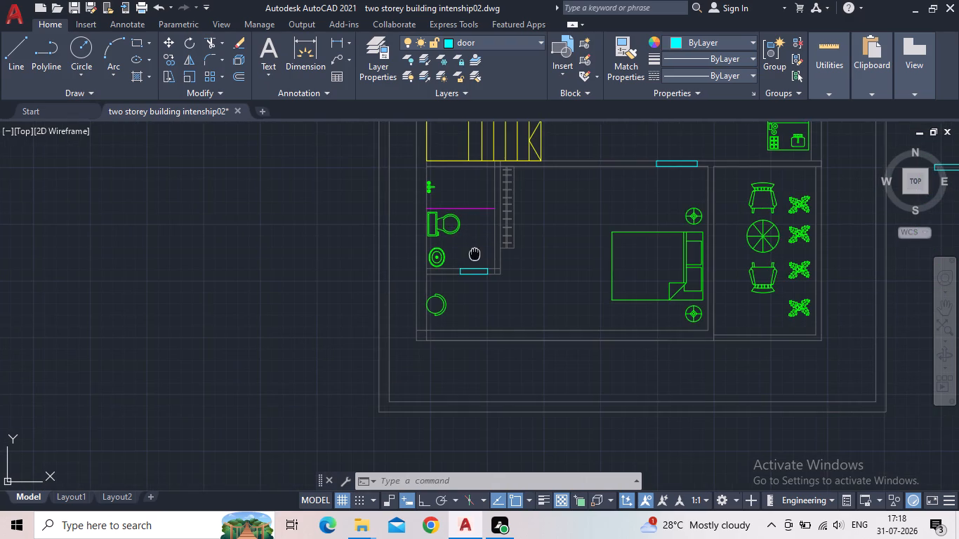
pyautogui.moveTo(450, 298); pyautogui.dragTo(443, 309, button='middle')
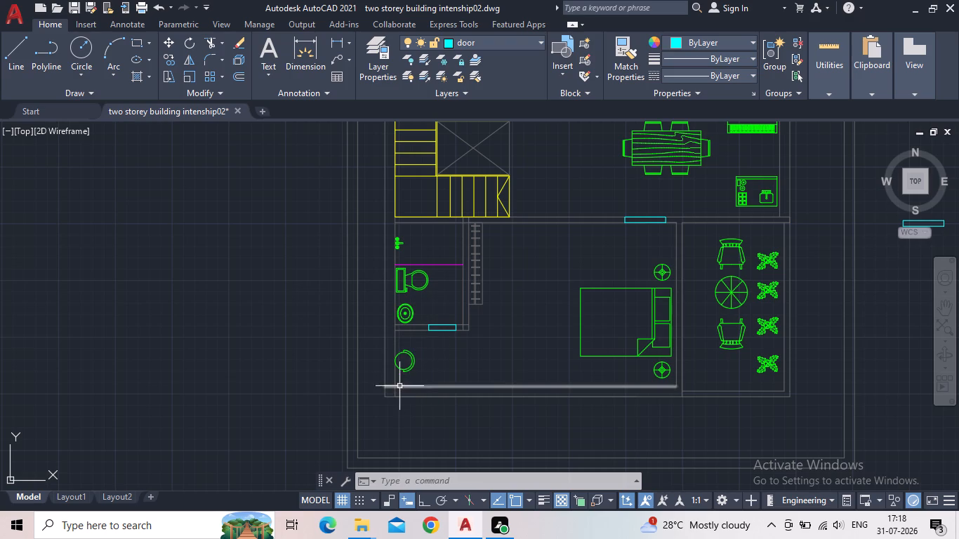
pyautogui.moveTo(475, 367); pyautogui.dragTo(451, 335, button='middle')
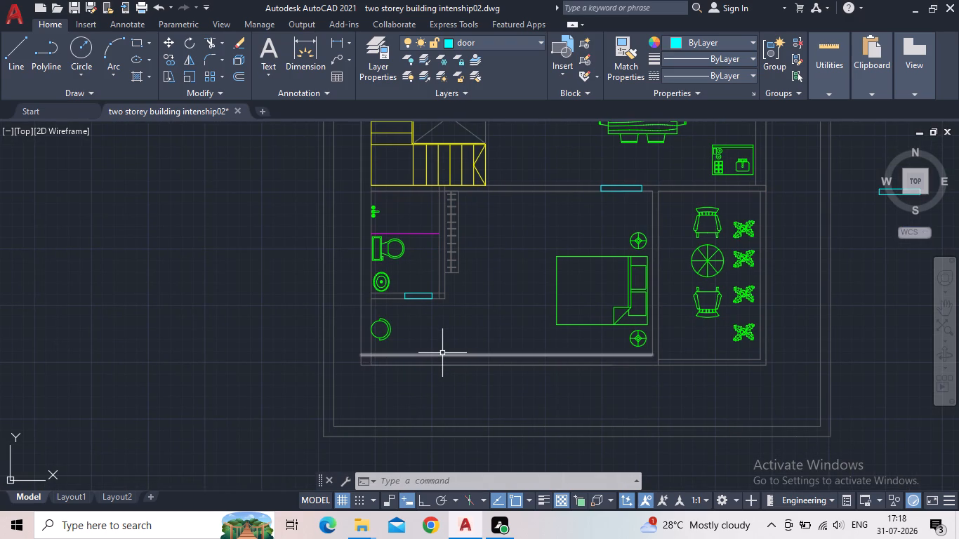
pyautogui.scroll(1, 491, 354)
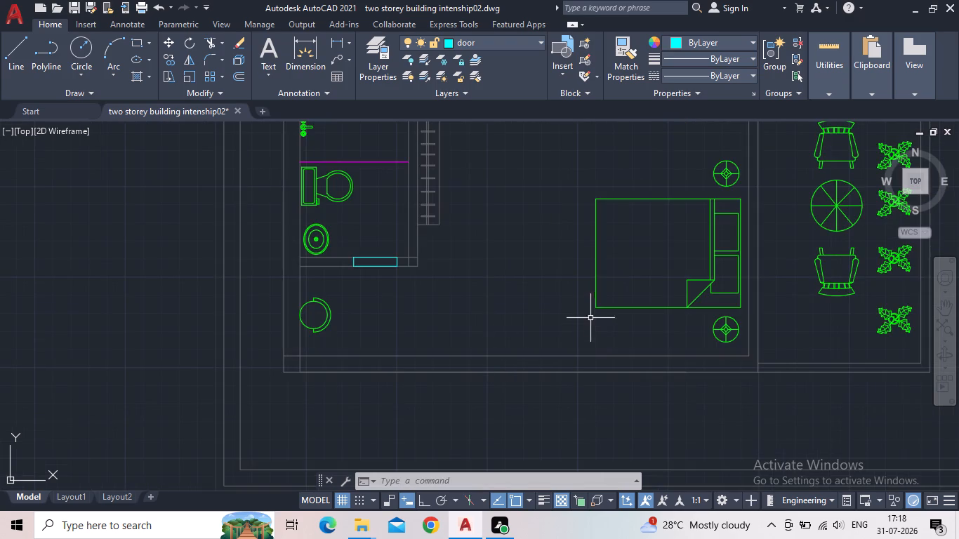
pyautogui.moveTo(588, 317); pyautogui.dragTo(388, 352, button='middle')
pyautogui.scroll(-1, 377, 359)
pyautogui.scroll(2, 505, 247)
pyautogui.moveTo(520, 211); pyautogui.dragTo(519, 213, button='middle')
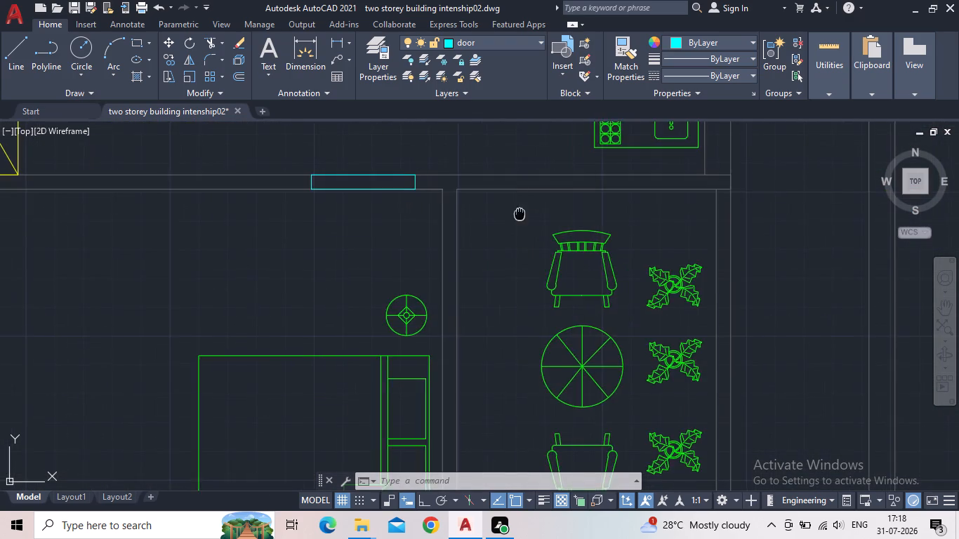
pyautogui.moveTo(519, 213); pyautogui.dragTo(464, 278, button='middle')
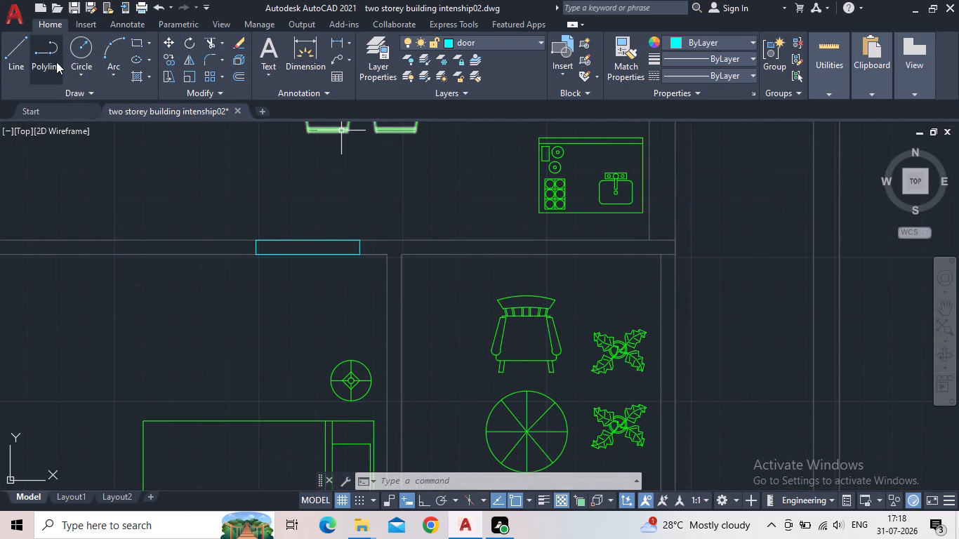
# Draw a zero-width vertical rectangle as the west jamb across the wall between the kitchen and the seating area.
pyautogui.click(137, 46)
pyautogui.scroll(1, 509, 267)
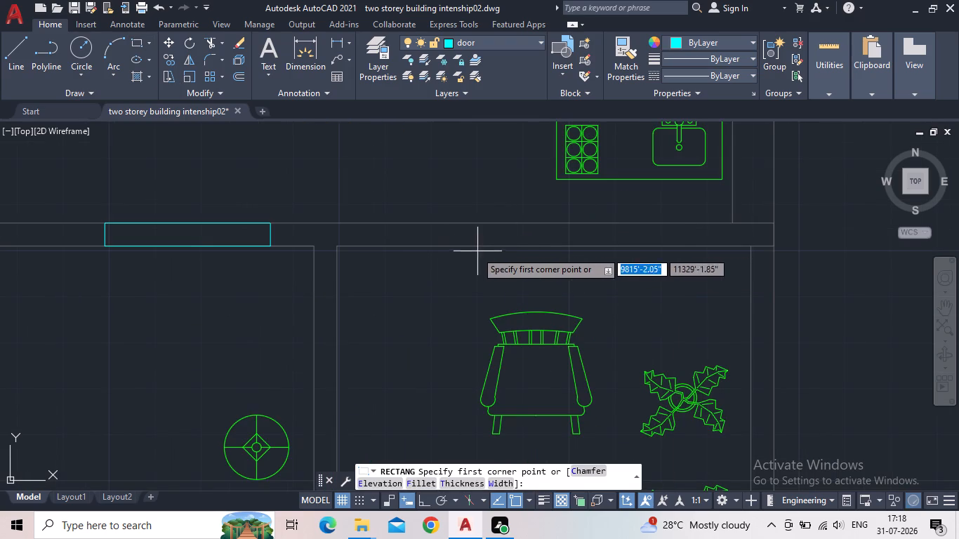
pyautogui.click(372, 246)
pyautogui.click(367, 219)
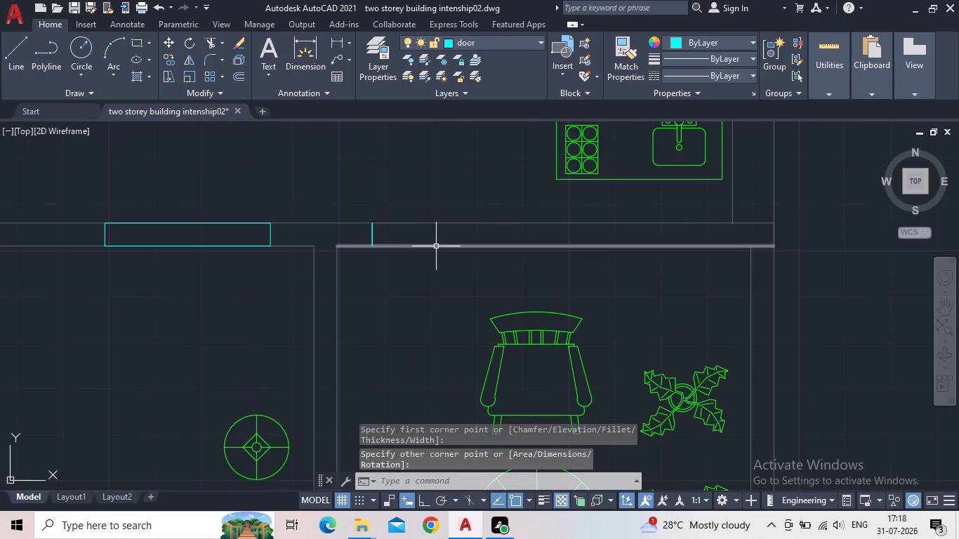
pyautogui.press('Escape')
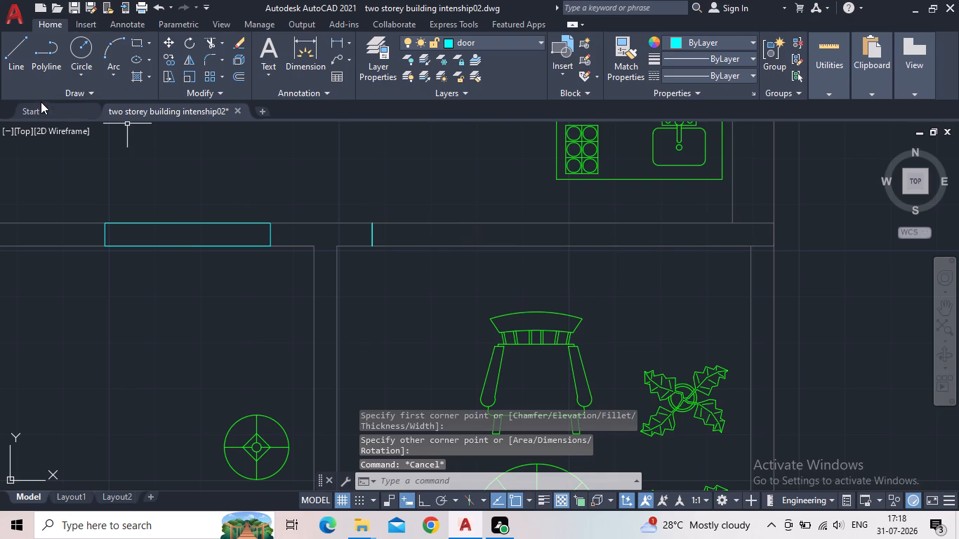
# Draw a thin sliding-panel rectangle about 1'-5" by 0.4", running east from the midpoint of the jamb line.
pyautogui.scroll(2, 362, 248)
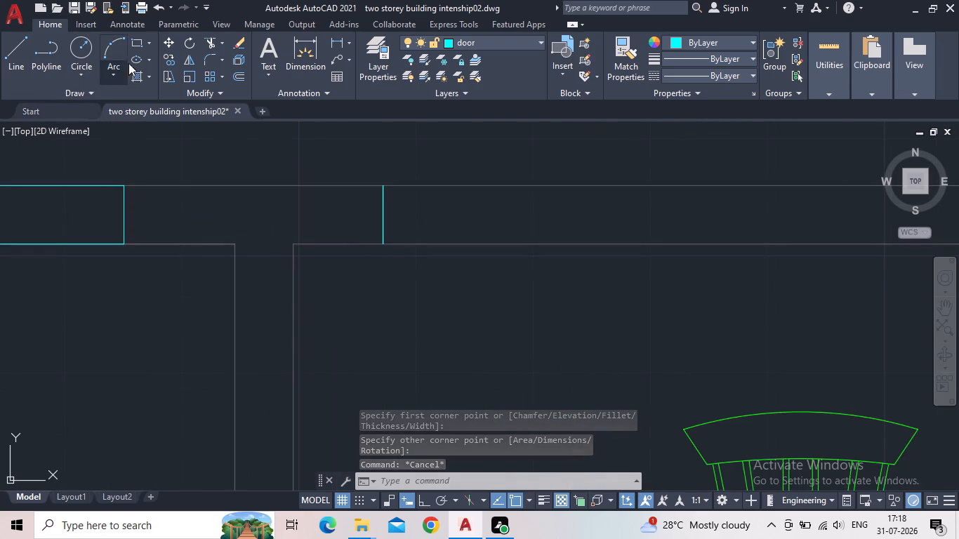
pyautogui.click(133, 44)
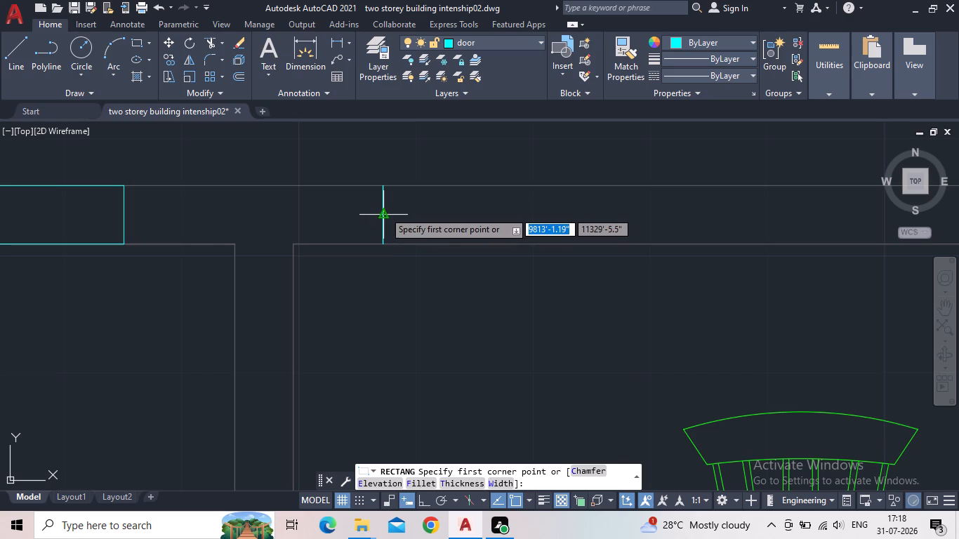
pyautogui.click(384, 211)
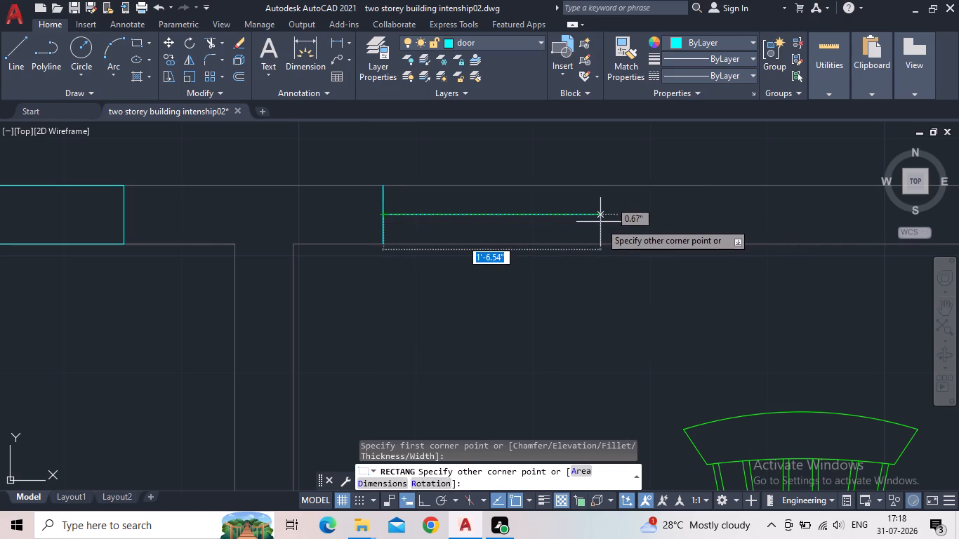
pyautogui.scroll(3, 592, 226)
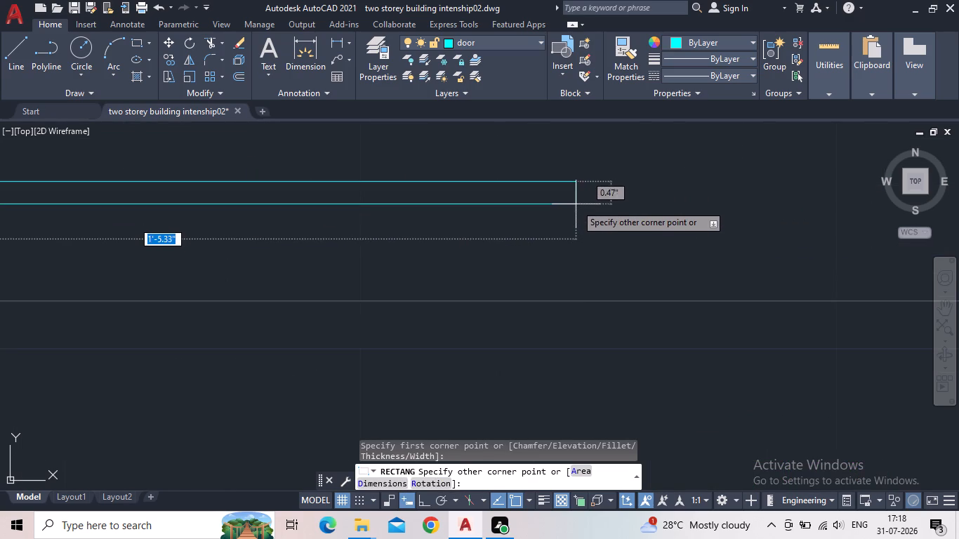
pyautogui.click(576, 200)
pyautogui.scroll(-4, 591, 216)
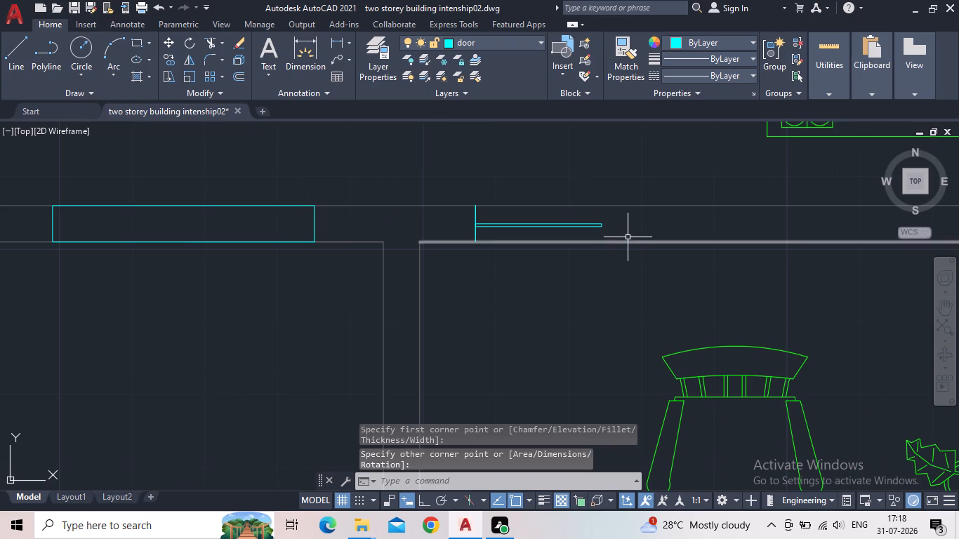
# Copy the thin sliding panel by its lower-right corner about 9.7" to the east and slightly lower within the wall.
pyautogui.press('c')
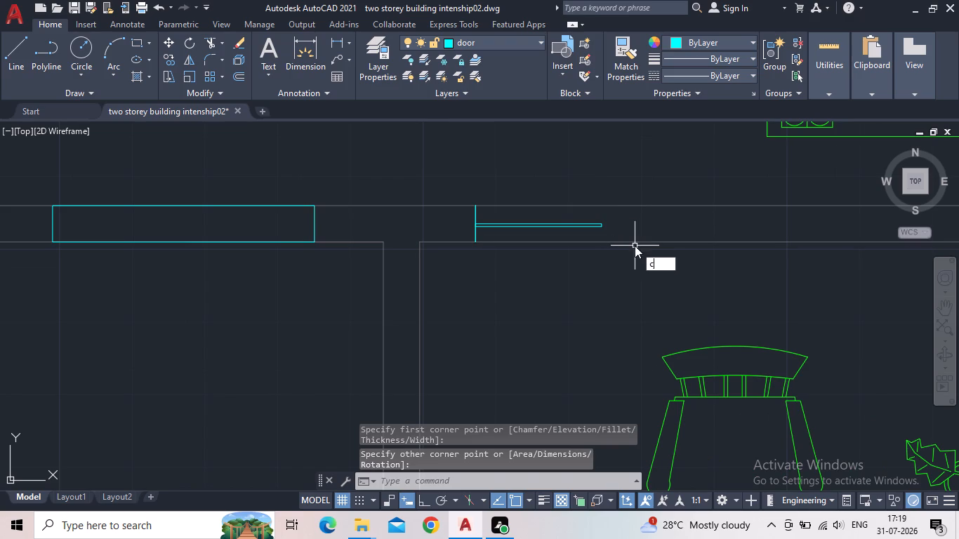
pyautogui.press('o')
pyautogui.press('Return')
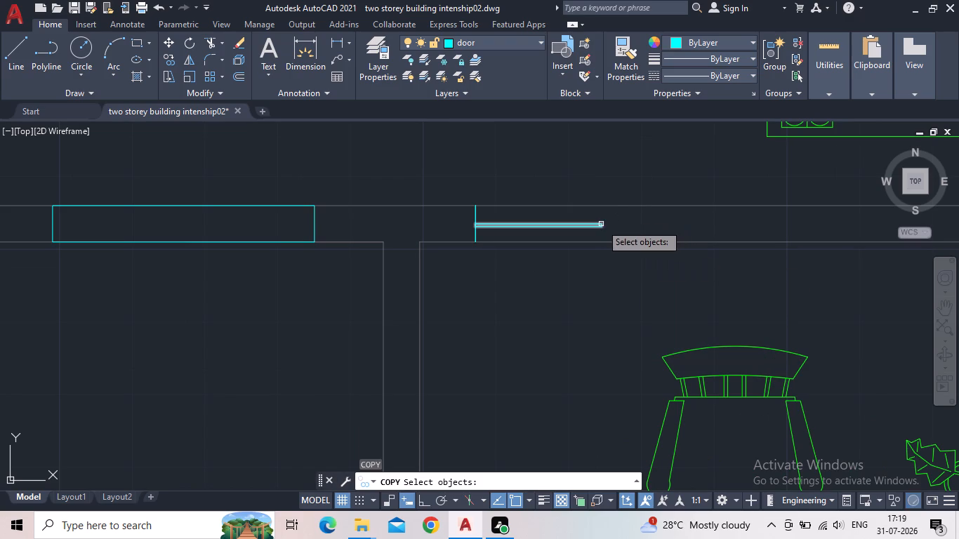
pyautogui.click(601, 224)
pyautogui.press('space')
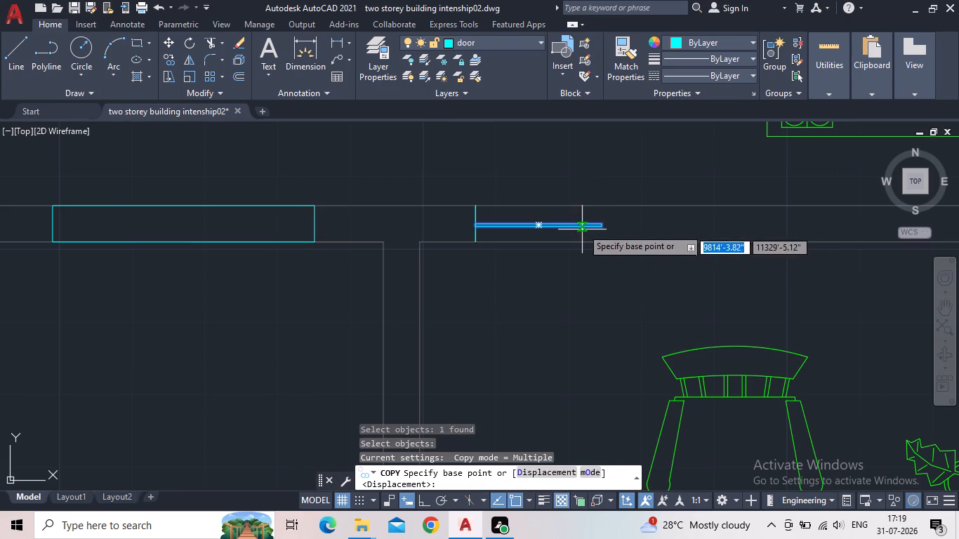
pyautogui.moveTo(599, 229); pyautogui.dragTo(616, 232)
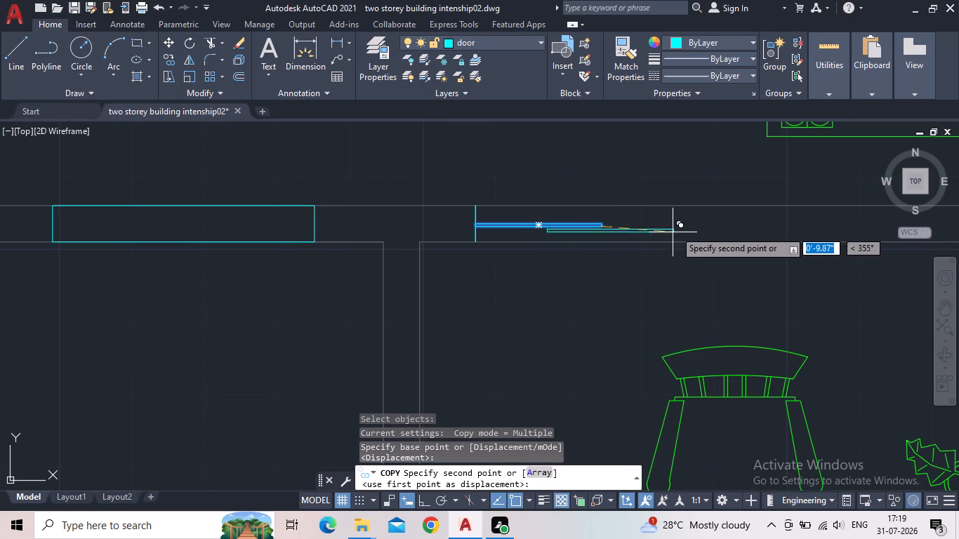
pyautogui.scroll(3, 673, 233)
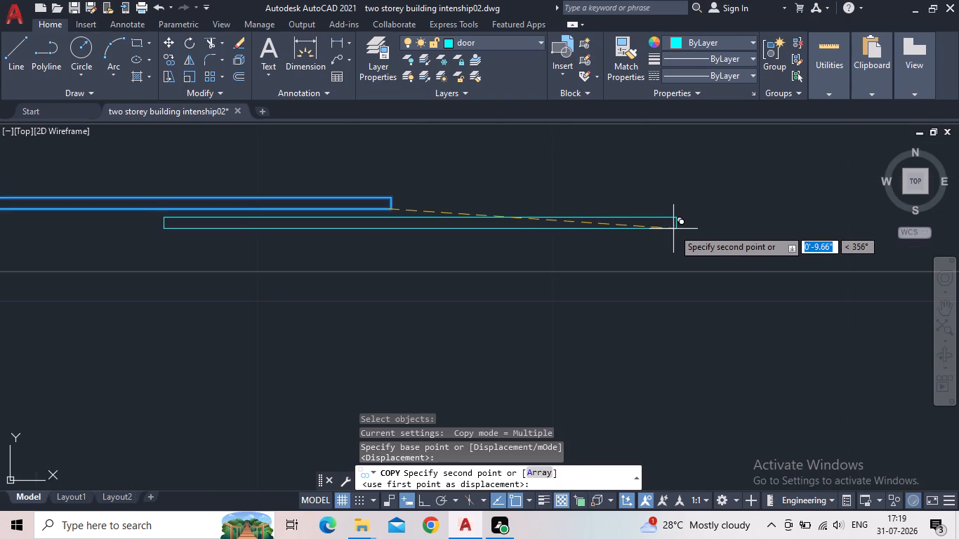
pyautogui.click(675, 232)
pyautogui.press('Escape')
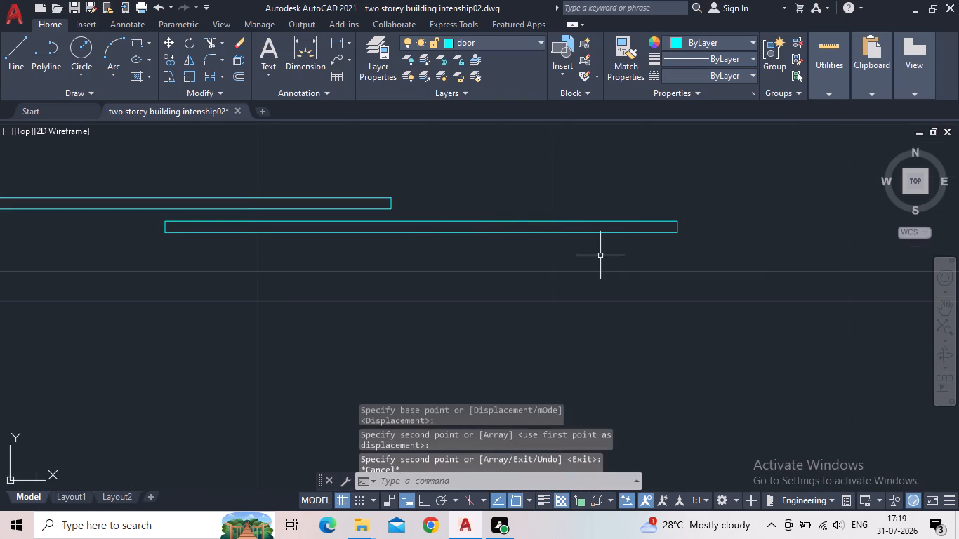
# Move the copied panel by its upper-left corner up onto the first panel's lower edge, so the two panels touch and overlap.
pyautogui.press('c')
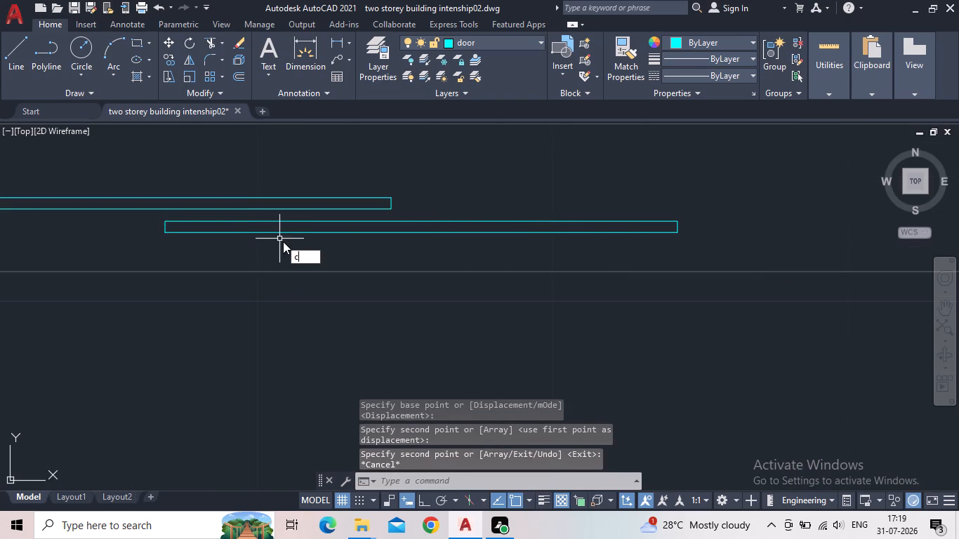
pyautogui.press('BackSpace')
pyautogui.press('m')
pyautogui.press('Return')
pyautogui.moveTo(355, 265); pyautogui.dragTo(353, 259)
pyautogui.click(341, 224)
pyautogui.press('space')
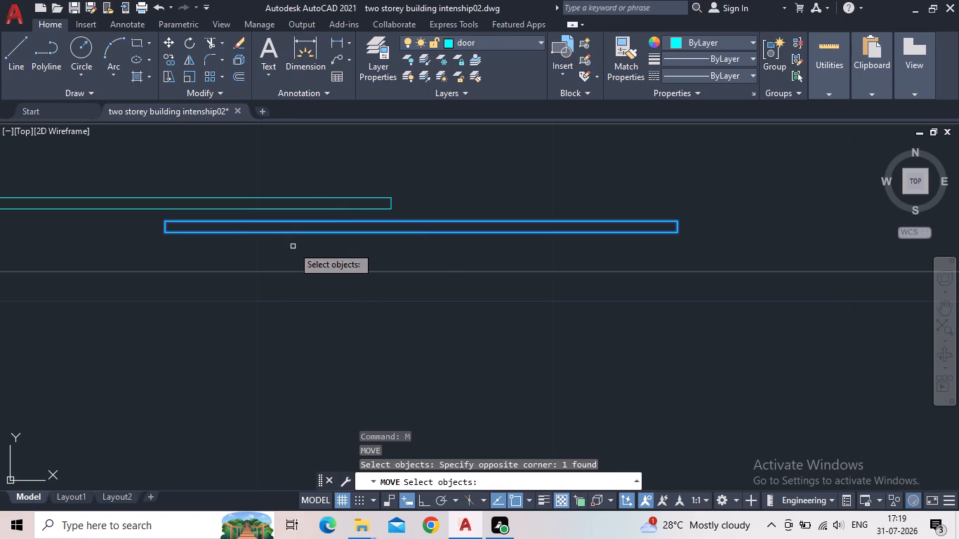
pyautogui.click(167, 222)
pyautogui.scroll(1, 173, 211)
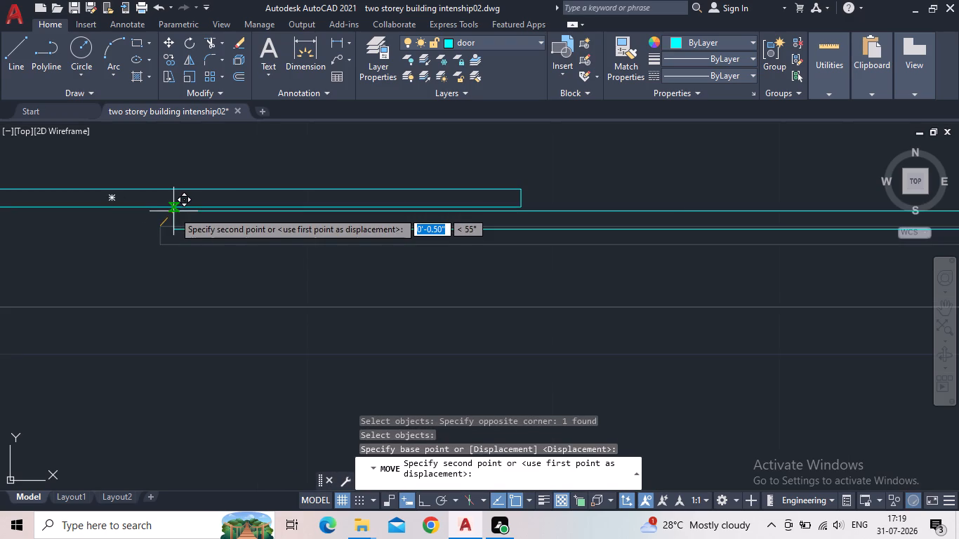
pyautogui.scroll(2, 169, 208)
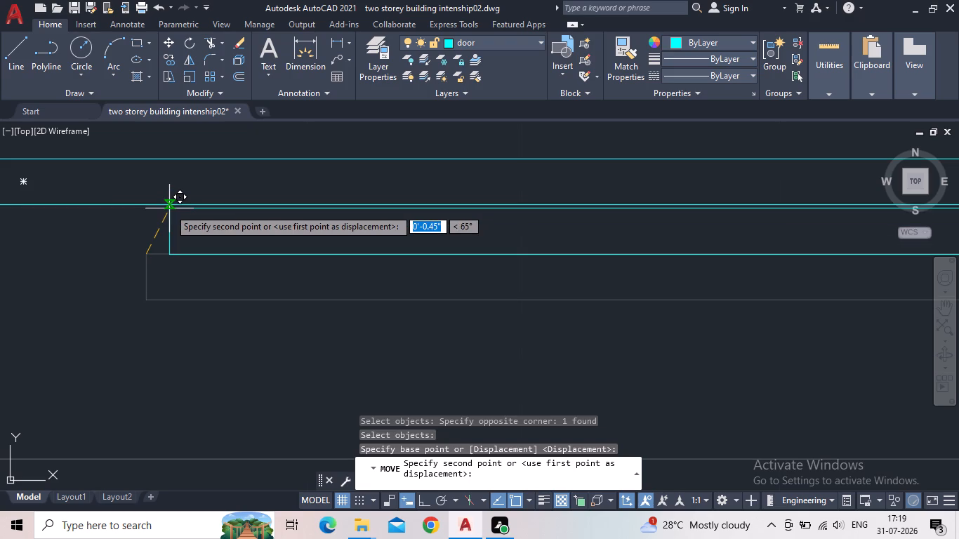
pyautogui.click(169, 205)
# Draw a vertical jamb line across the full wall thickness at the east end of the second sliding panel.
pyautogui.scroll(-3, 162, 248)
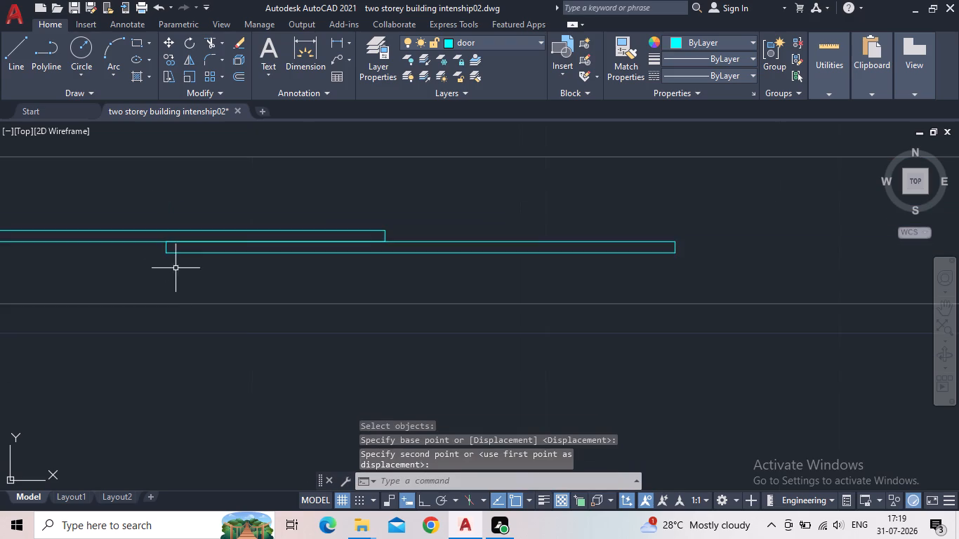
pyautogui.scroll(-1, 213, 304)
pyautogui.scroll(-2, 300, 301)
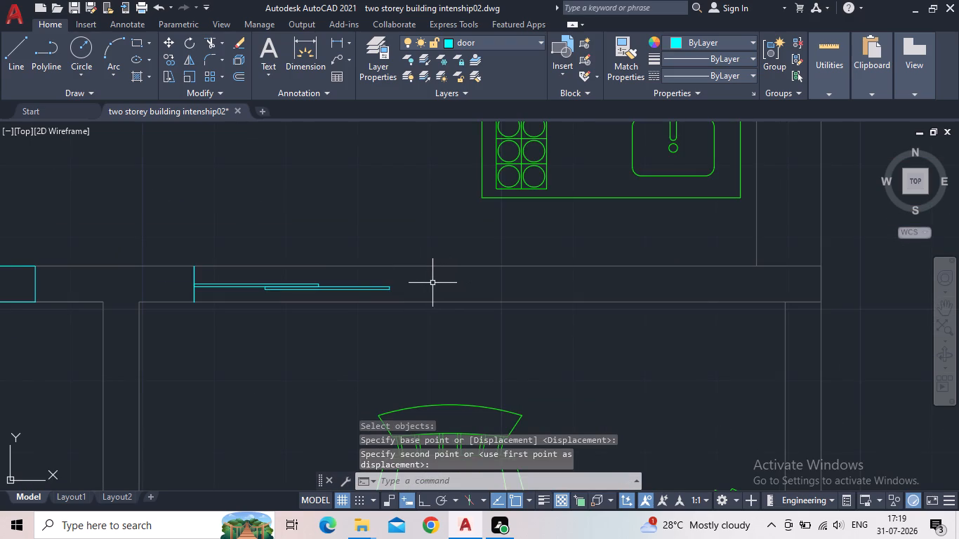
pyautogui.click(18, 46)
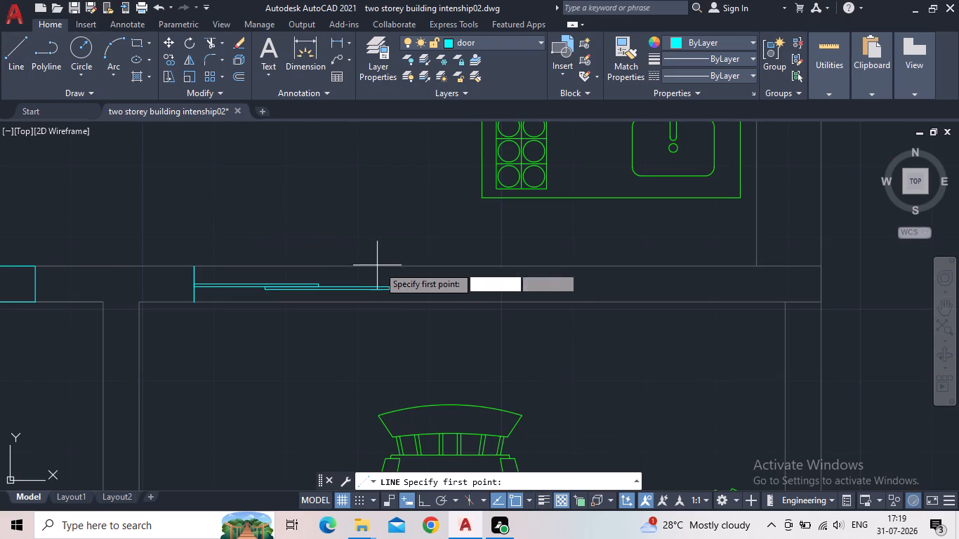
pyautogui.scroll(2, 385, 284)
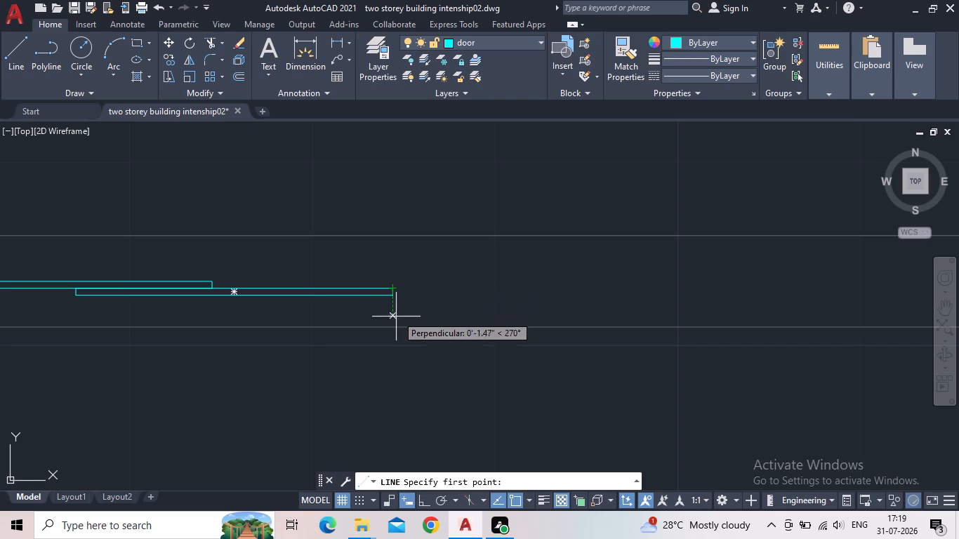
pyautogui.click(392, 328)
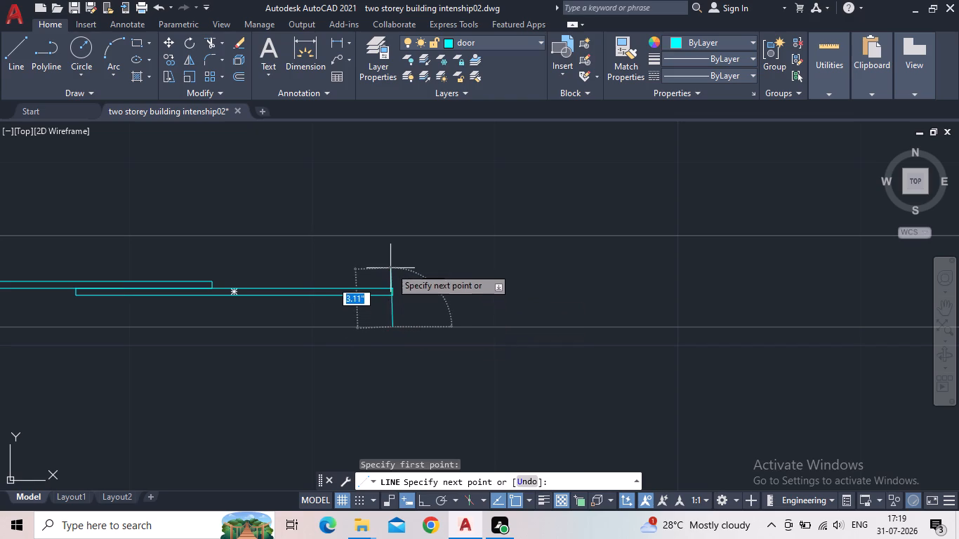
pyautogui.click(393, 237)
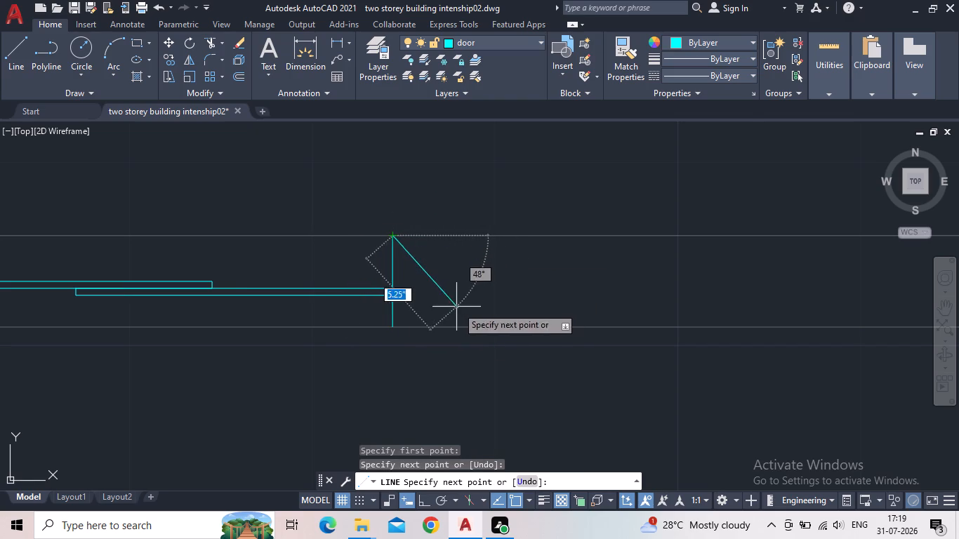
pyautogui.press('Escape')
# Examine the sliding door's width and position in the wall relative to the neighbouring door and the seating area.
pyautogui.scroll(-2, 410, 305)
pyautogui.scroll(-4, 349, 324)
pyautogui.moveTo(364, 330); pyautogui.dragTo(385, 295, button='middle')
pyautogui.scroll(2, 384, 297)
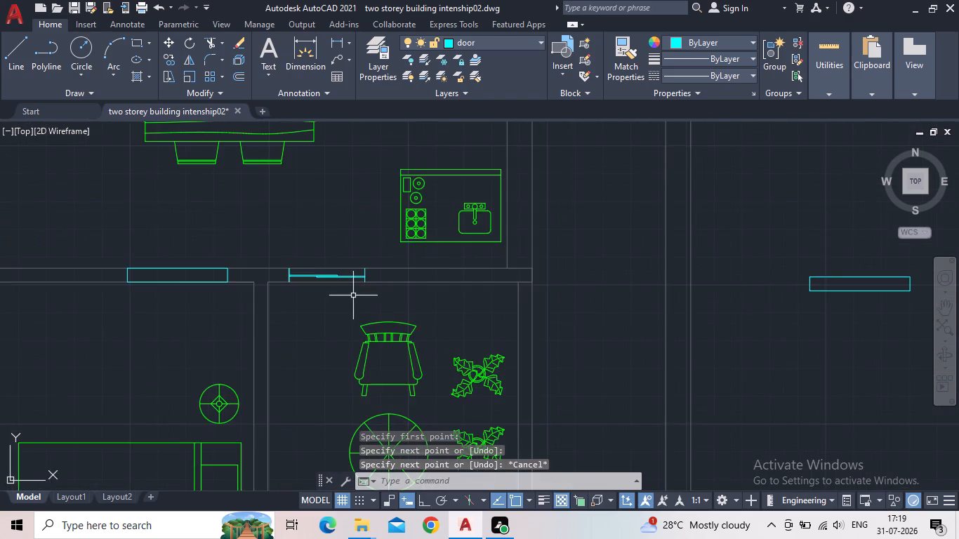
pyautogui.scroll(2, 340, 267)
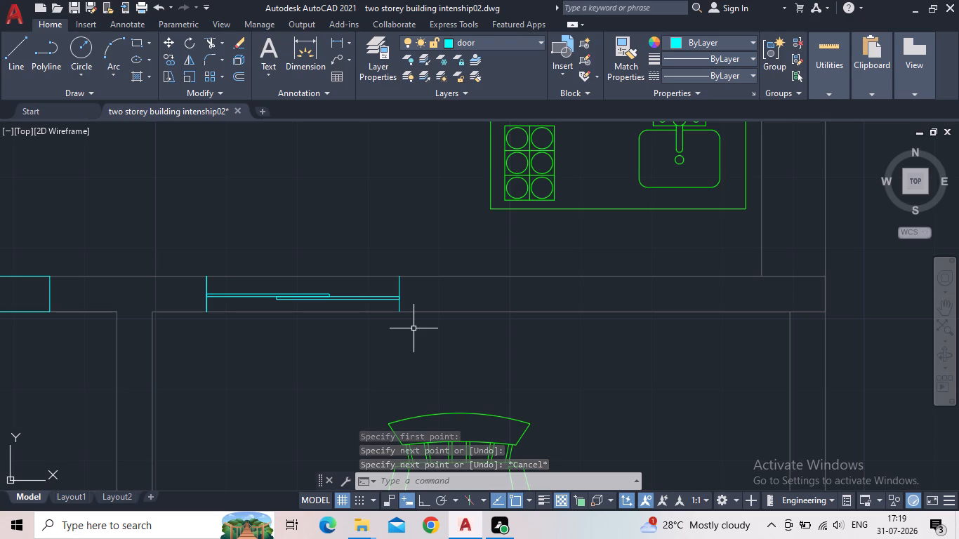
pyautogui.scroll(-3, 343, 335)
pyautogui.moveTo(339, 345); pyautogui.dragTo(446, 328, button='middle')
pyautogui.scroll(1, 338, 345)
pyautogui.scroll(2, 377, 302)
pyautogui.scroll(-3, 465, 284)
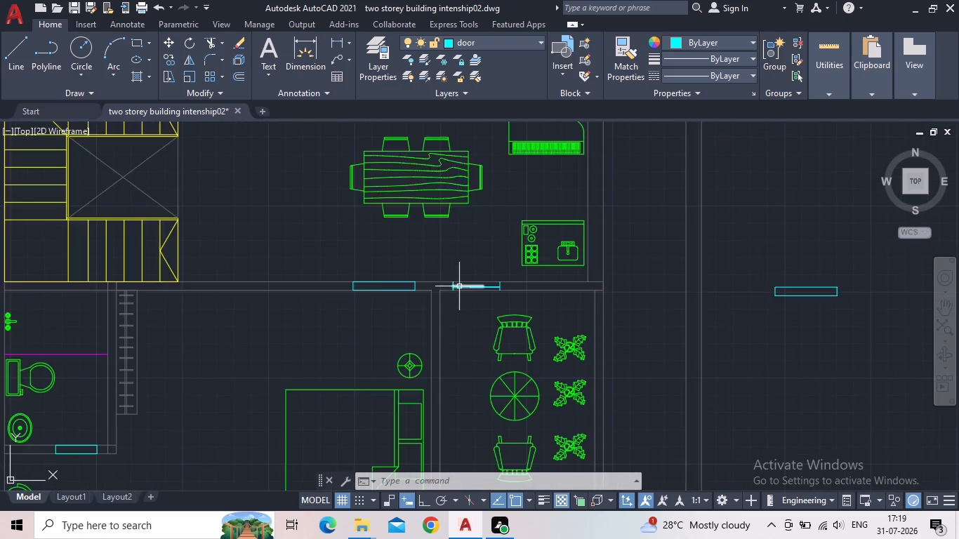
pyautogui.scroll(2, 459, 293)
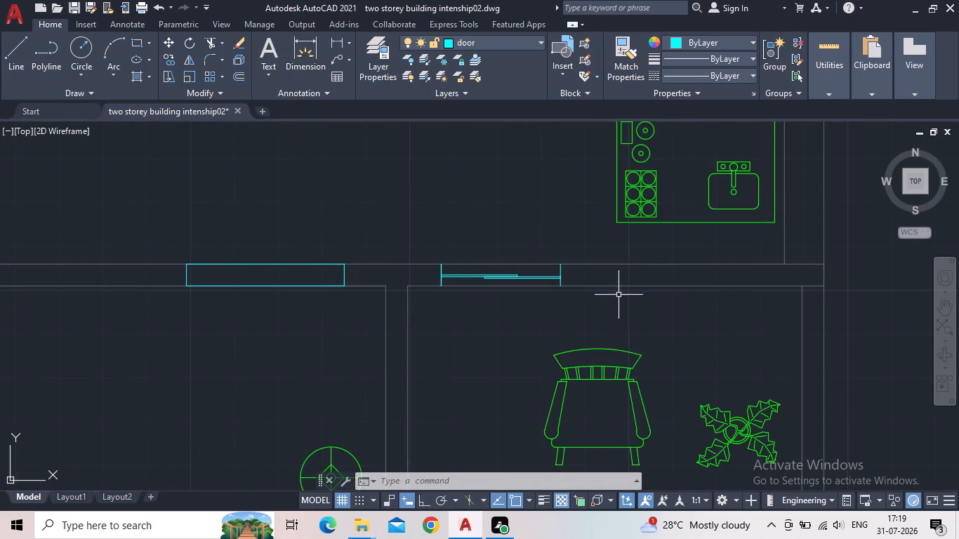
pyautogui.scroll(2, 518, 298)
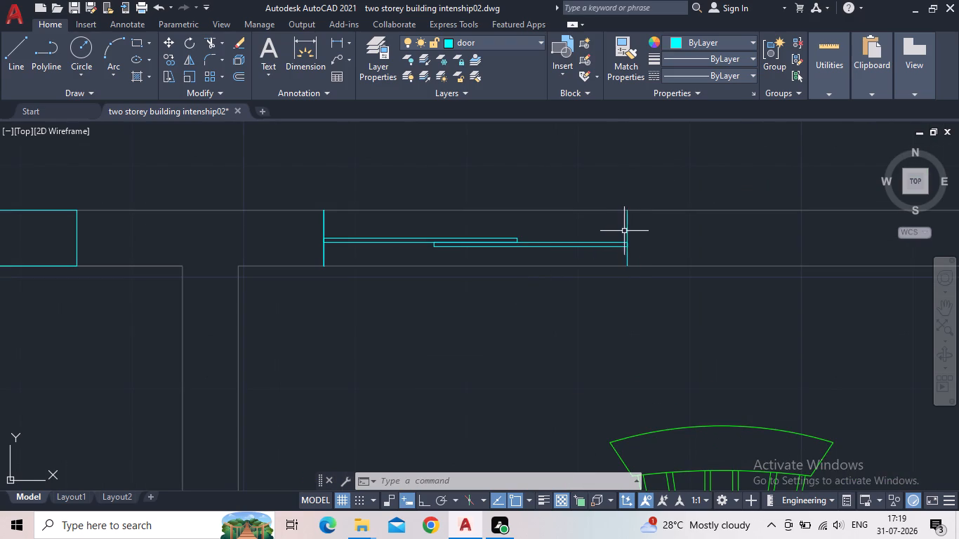
# Shift the sliding door's east jamb line about 8" farther east along the wall.
pyautogui.scroll(-4, 623, 234)
pyautogui.moveTo(614, 259); pyautogui.dragTo(518, 291, button='middle')
pyautogui.scroll(4, 517, 291)
pyautogui.moveTo(564, 225); pyautogui.dragTo(534, 366, button='middle')
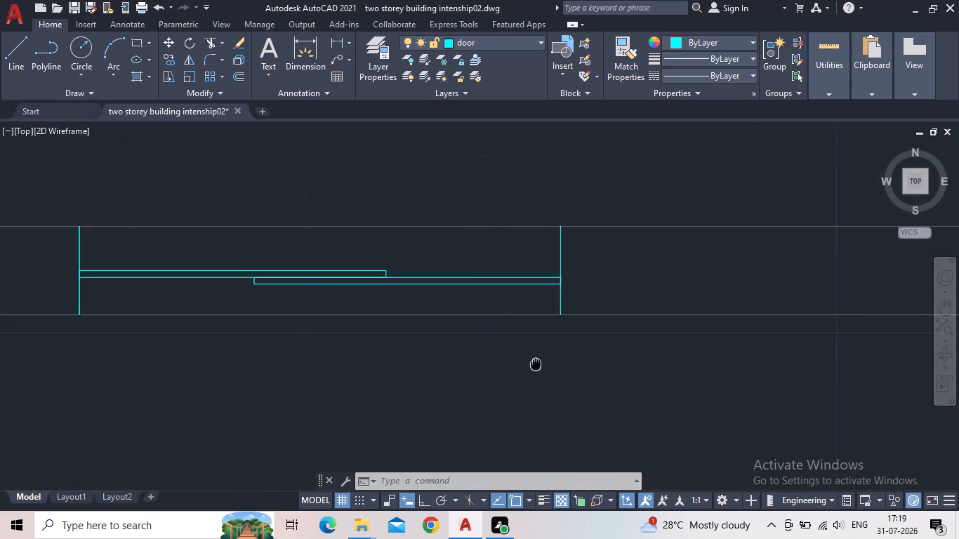
pyautogui.moveTo(534, 366); pyautogui.dragTo(531, 377, button='middle')
pyautogui.click(555, 271)
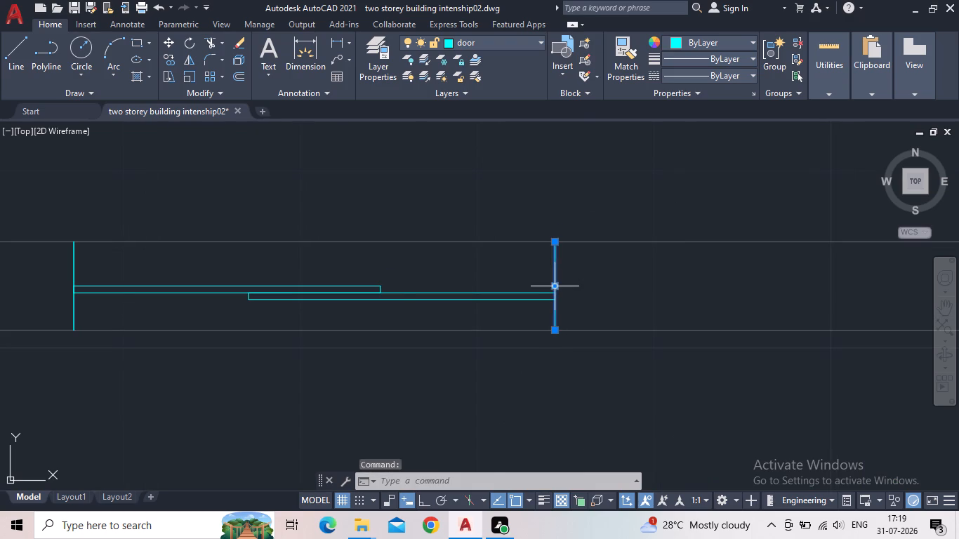
pyautogui.click(557, 288)
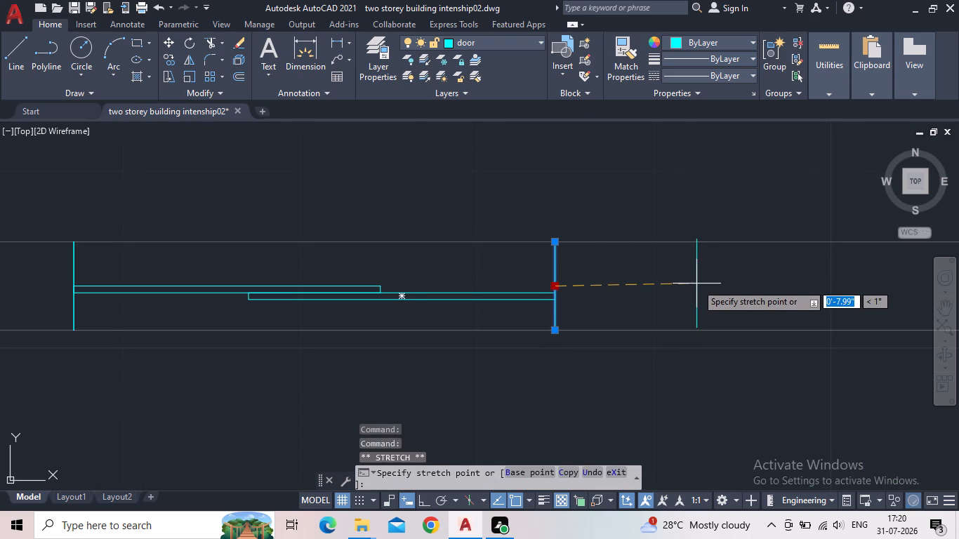
pyautogui.click(698, 287)
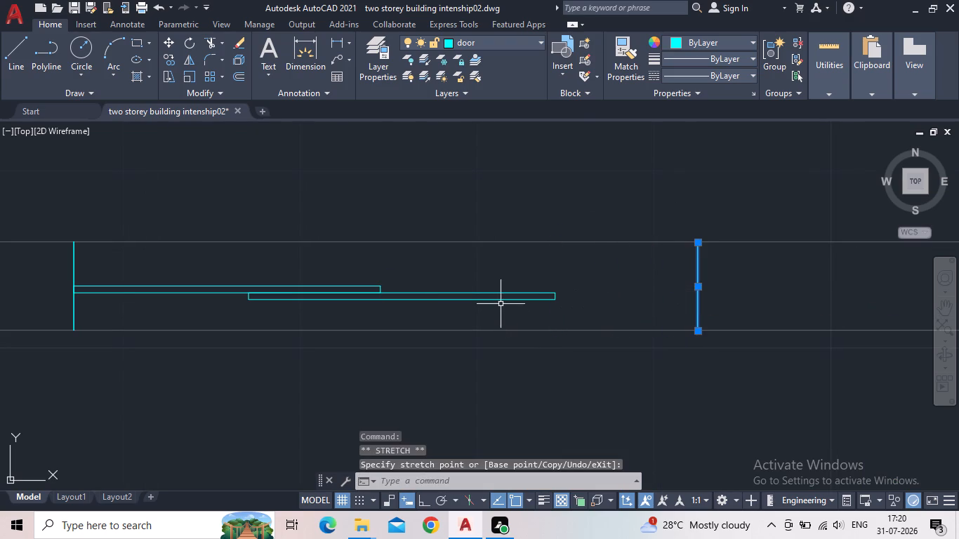
# Move the second sliding panel and the east jamb line east along the wall, keeping a short overlap with the first panel.
pyautogui.click(501, 300)
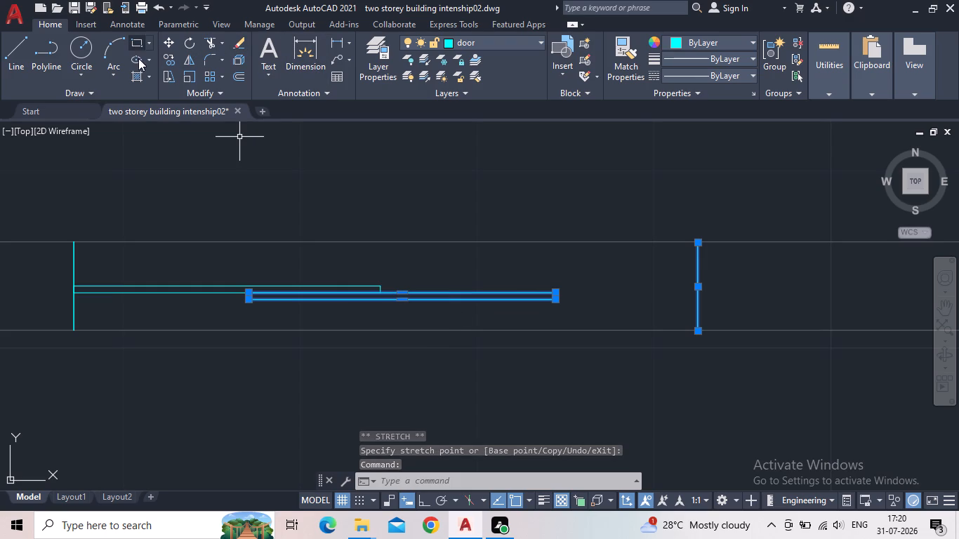
pyautogui.click(171, 46)
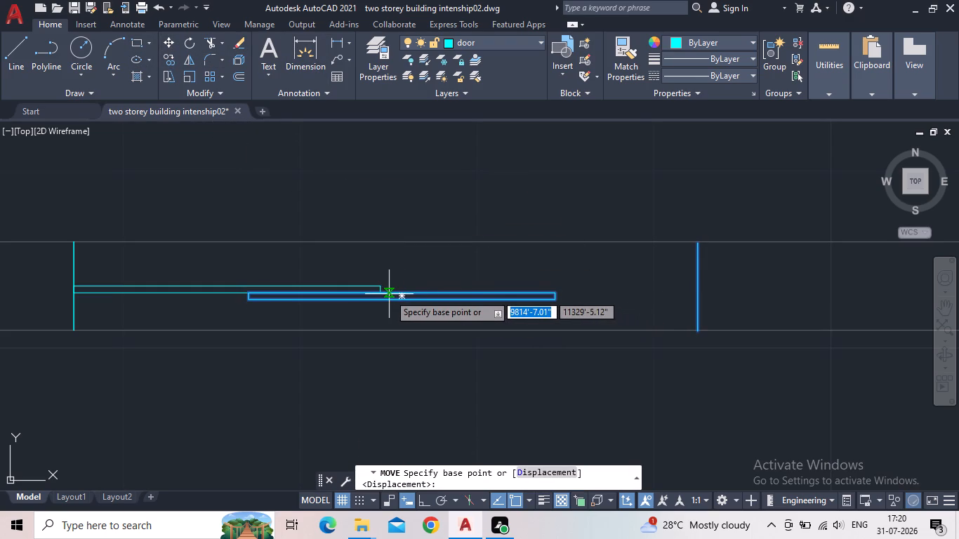
pyautogui.click(251, 294)
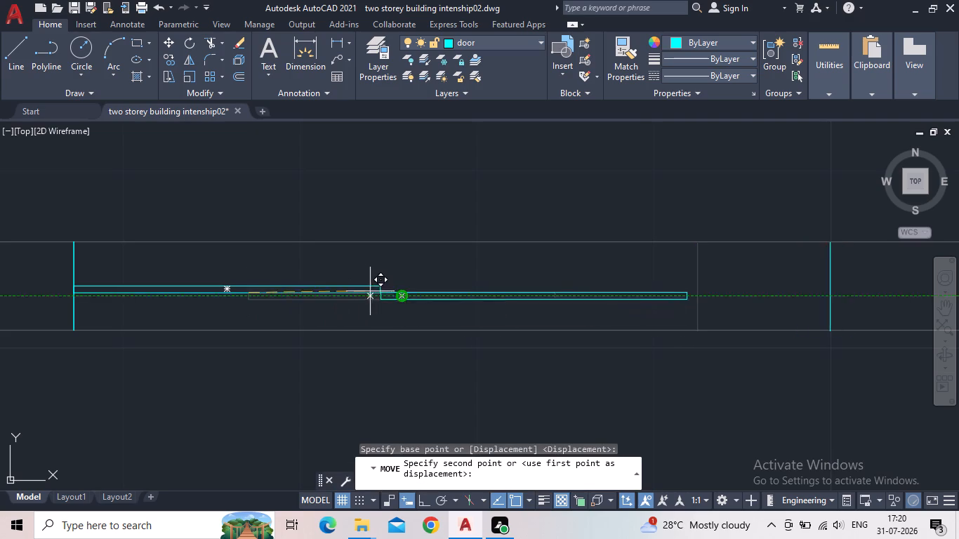
pyautogui.scroll(2, 345, 294)
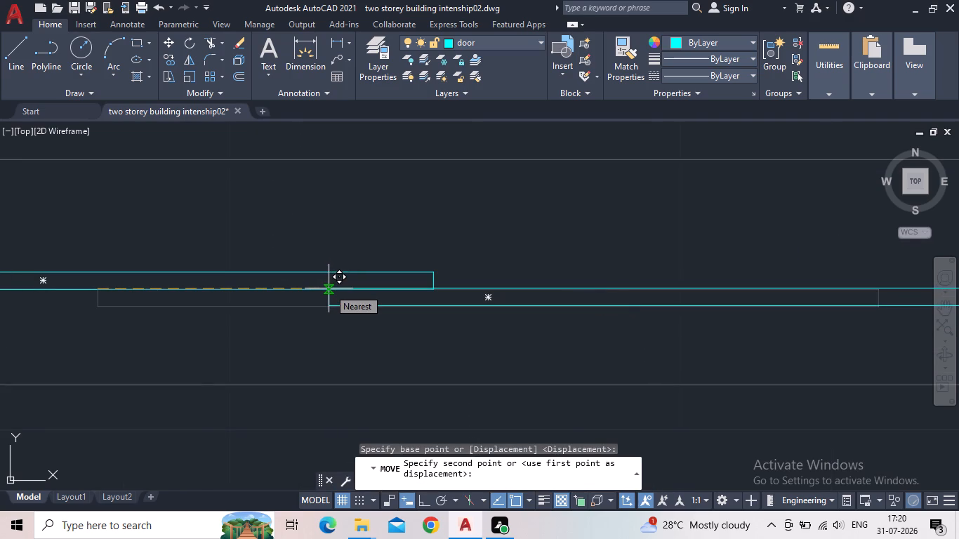
pyautogui.click(329, 290)
# Erase the jamb line standing beyond the east end of the second sliding panel.
pyautogui.scroll(-2, 646, 254)
pyautogui.moveTo(640, 258); pyautogui.dragTo(637, 259, button='middle')
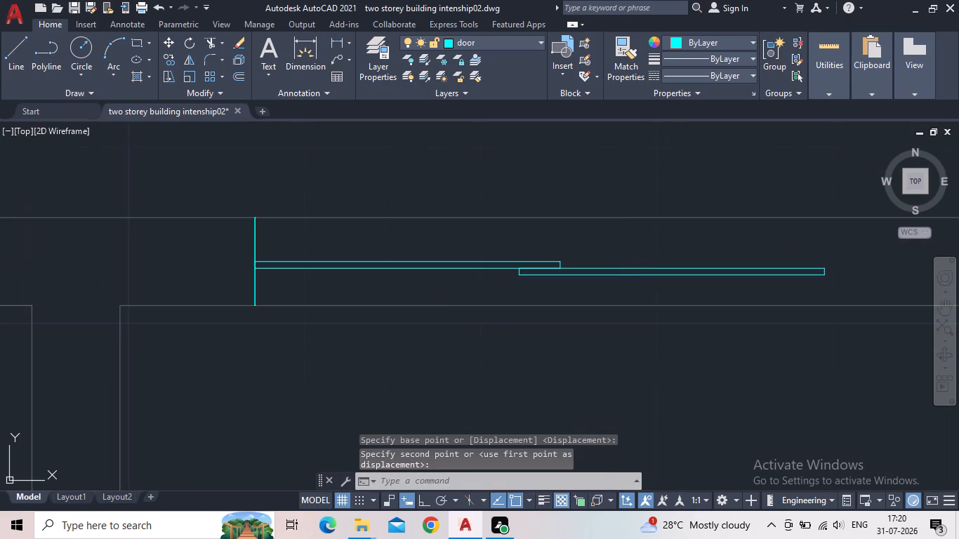
pyautogui.moveTo(637, 259); pyautogui.dragTo(374, 262, button='middle')
pyautogui.scroll(-1, 345, 265)
pyautogui.click(590, 276)
pyautogui.click(534, 277)
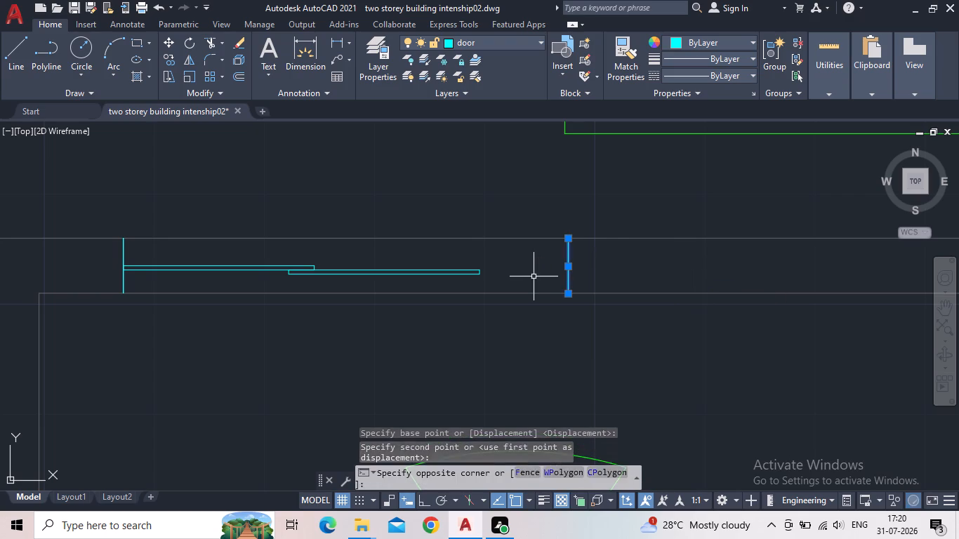
pyautogui.press('Delete')
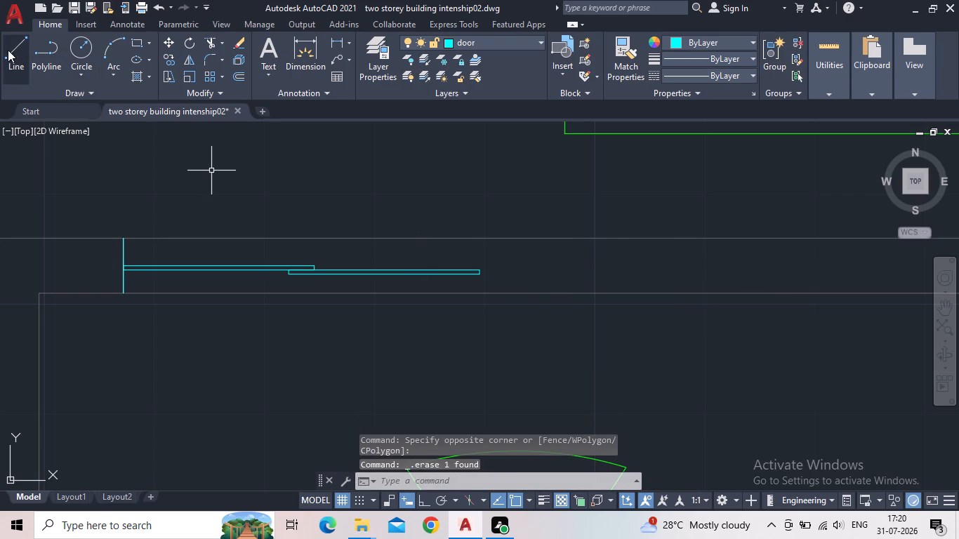
# Draw a vertical jamb line across the full wall thickness at the second sliding panel's east end.
pyautogui.moveTo(8, 50); pyautogui.dragTo(7, 56)
pyautogui.scroll(2, 502, 286)
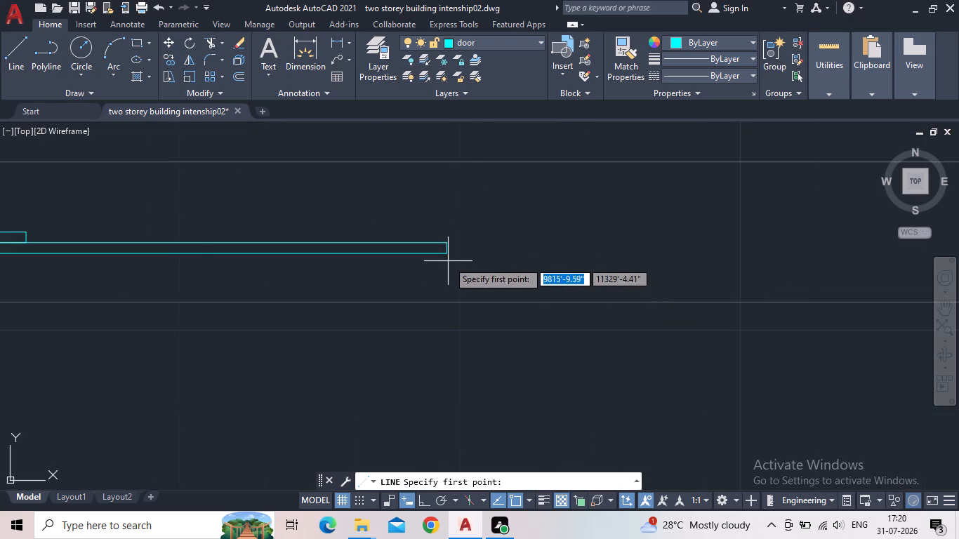
pyautogui.moveTo(447, 301); pyautogui.dragTo(447, 293)
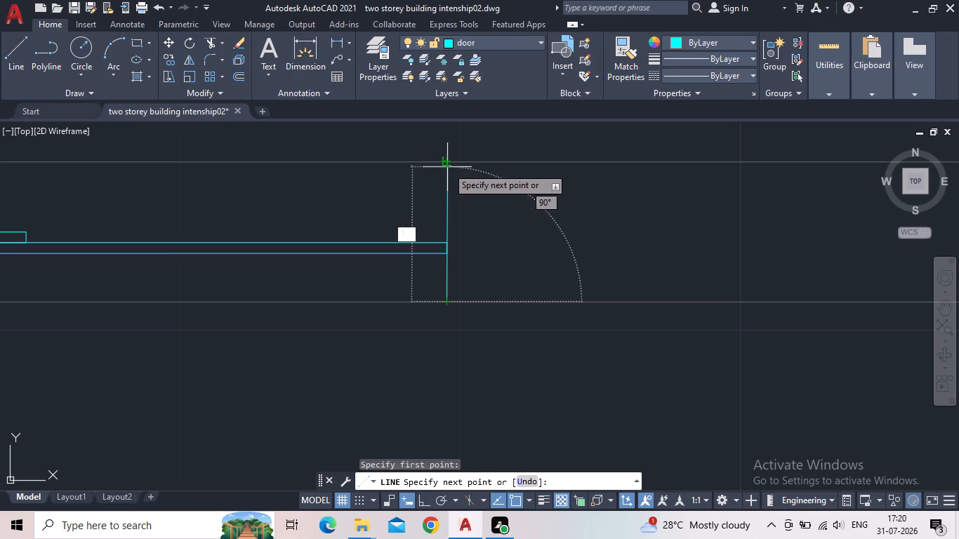
pyautogui.click(447, 165)
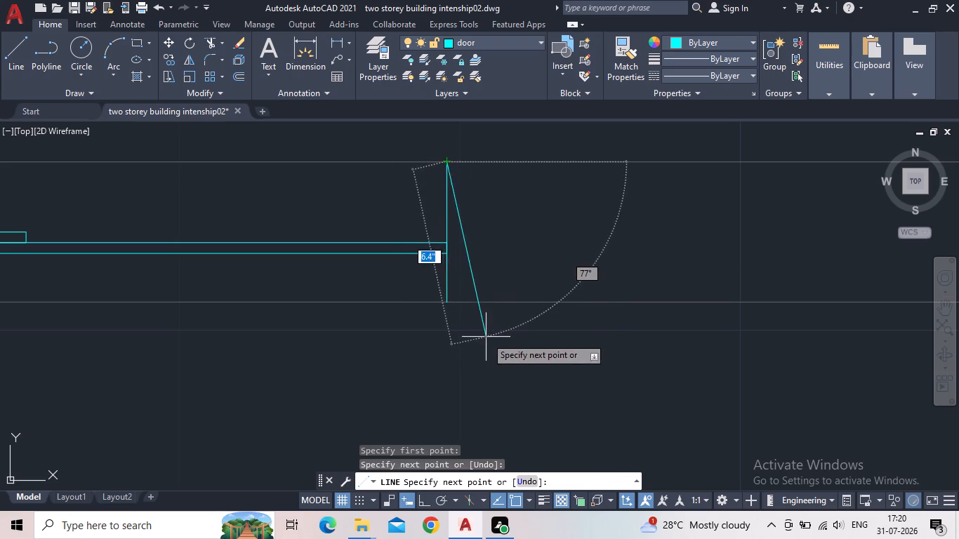
pyautogui.press('Escape')
# Save the drawing.
pyautogui.scroll(-3, 447, 332)
pyautogui.moveTo(412, 310); pyautogui.dragTo(475, 258, button='middle')
pyautogui.scroll(-1, 463, 291)
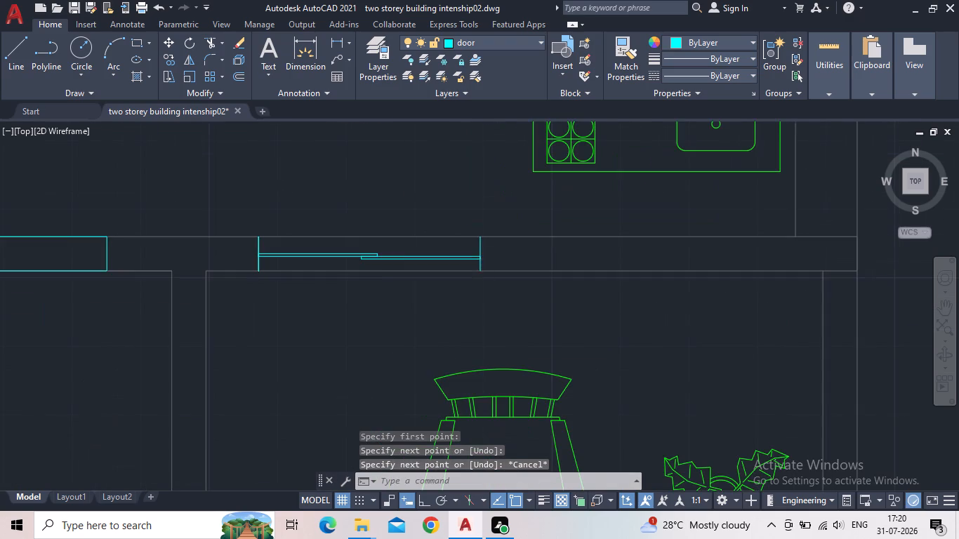
pyautogui.scroll(-1, 461, 296)
pyautogui.moveTo(448, 305); pyautogui.dragTo(458, 295, button='middle')
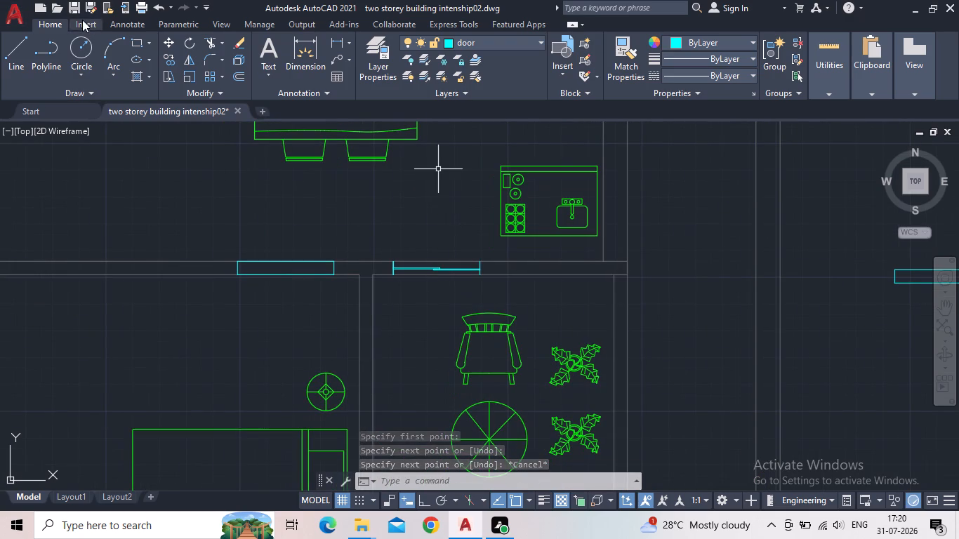
pyautogui.click(75, 9)
# Examine the door placement and room layout of the furnished upper floor plan, comparing it with the ground floor plan.
pyautogui.scroll(-3, 508, 305)
pyautogui.moveTo(474, 372); pyautogui.dragTo(473, 373, button='middle')
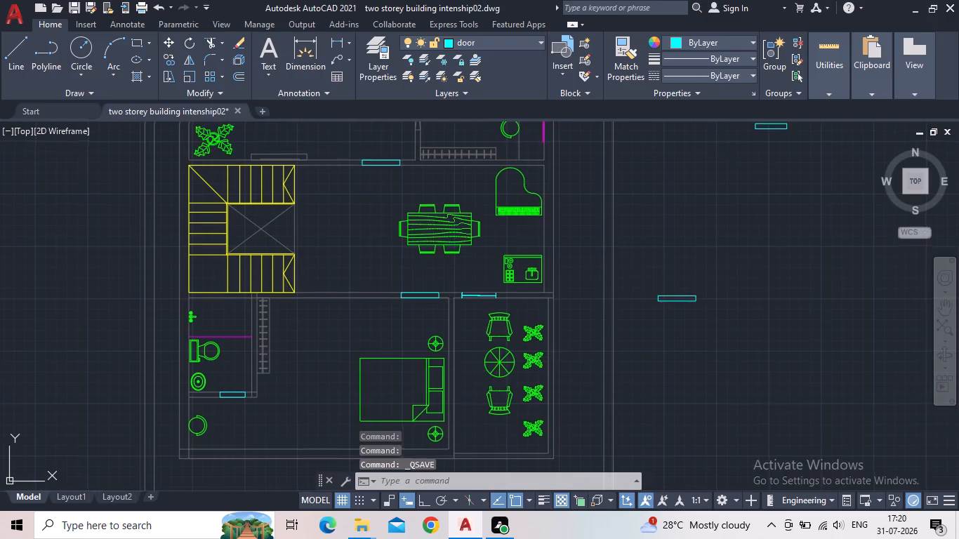
pyautogui.moveTo(473, 373); pyautogui.dragTo(401, 360, button='middle')
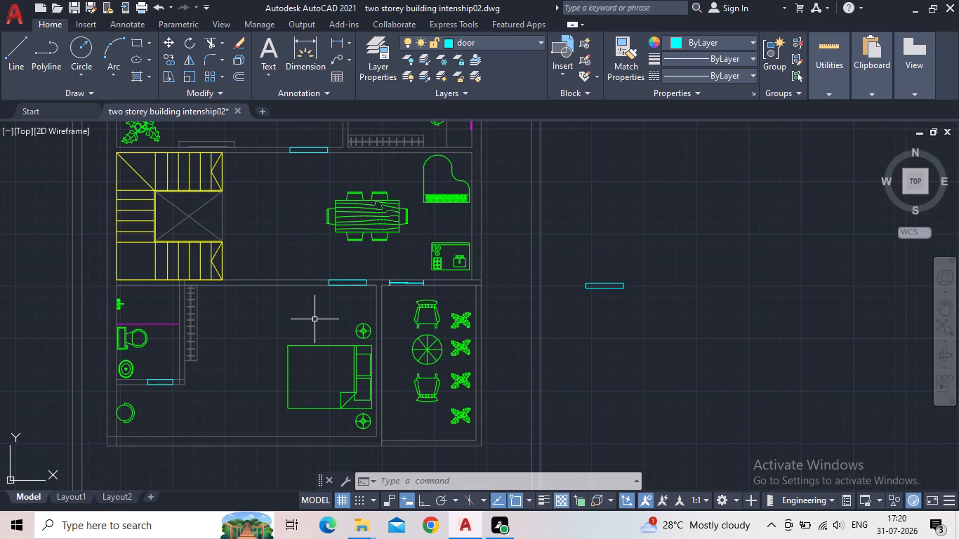
pyautogui.scroll(-1, 300, 307)
pyautogui.moveTo(296, 307); pyautogui.dragTo(296, 323, button='middle')
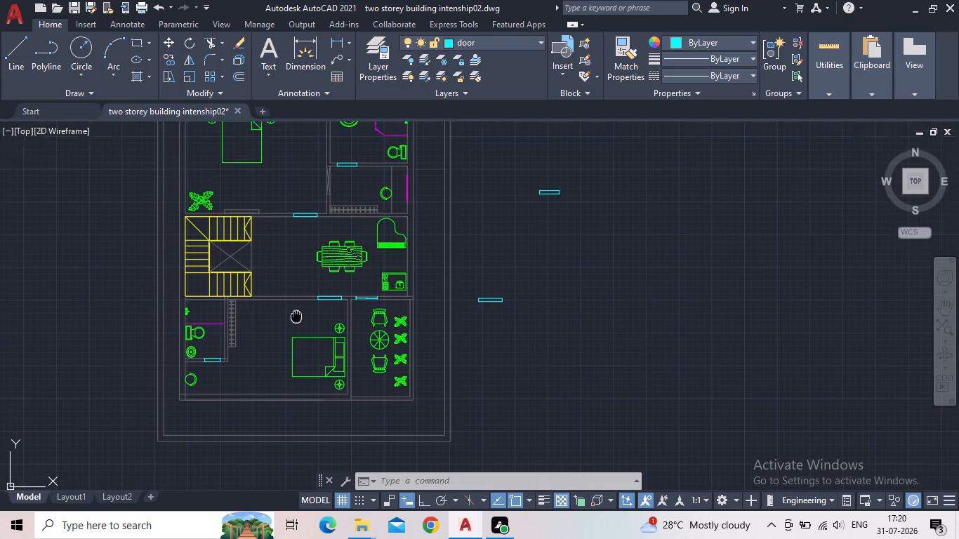
pyautogui.moveTo(296, 323); pyautogui.dragTo(301, 357, button='middle')
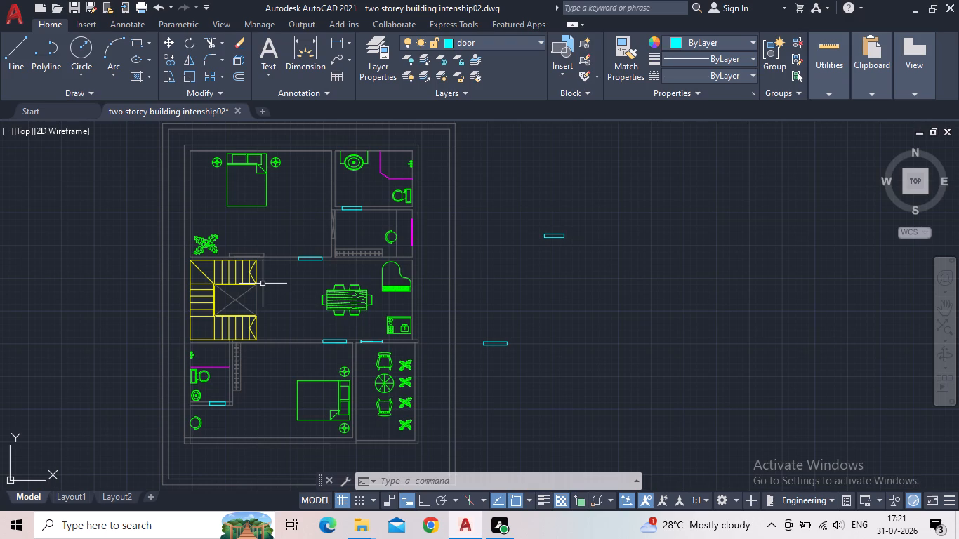
pyautogui.scroll(-2, 220, 360)
pyautogui.moveTo(169, 372); pyautogui.dragTo(299, 344, button='middle')
pyautogui.moveTo(281, 349); pyautogui.dragTo(245, 360, button='middle')
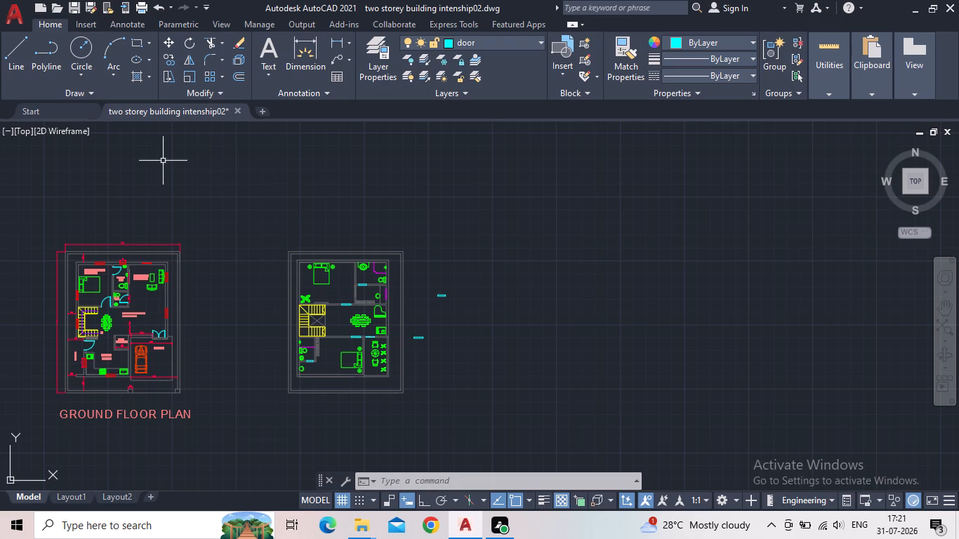
pyautogui.moveTo(201, 179); pyautogui.dragTo(201, 185, button='middle')
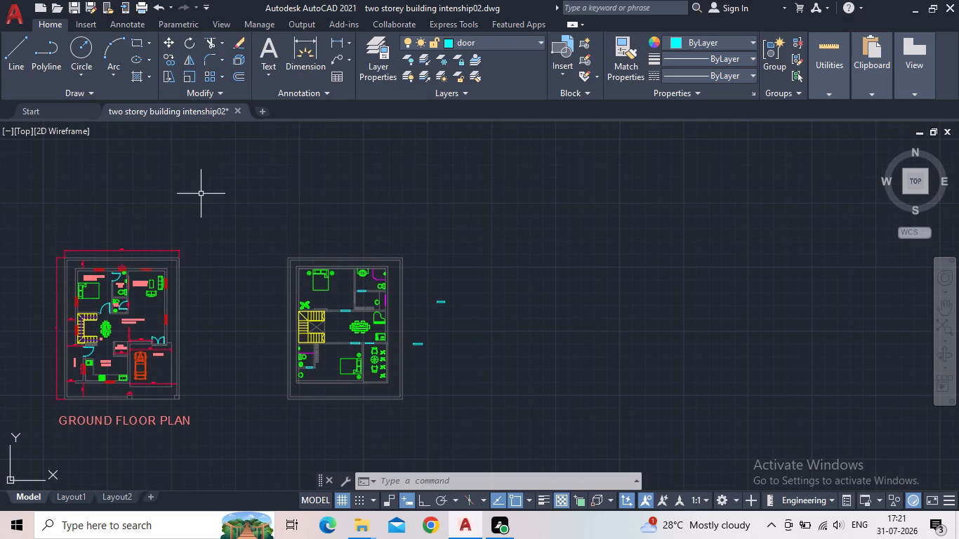
pyautogui.scroll(1, 96, 368)
pyautogui.moveTo(279, 298); pyautogui.dragTo(341, 259, button='middle')
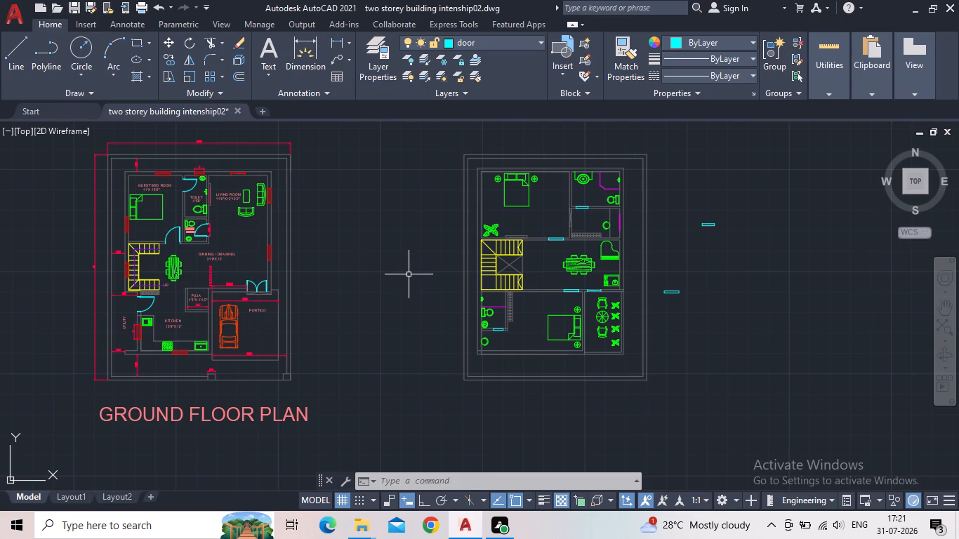
pyautogui.moveTo(406, 276); pyautogui.dragTo(326, 281, button='middle')
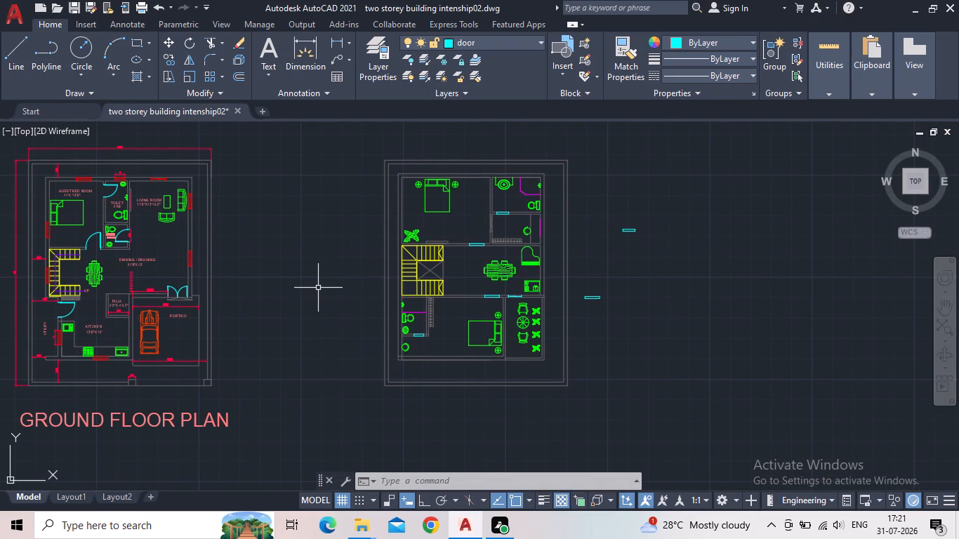
pyautogui.scroll(2, 503, 324)
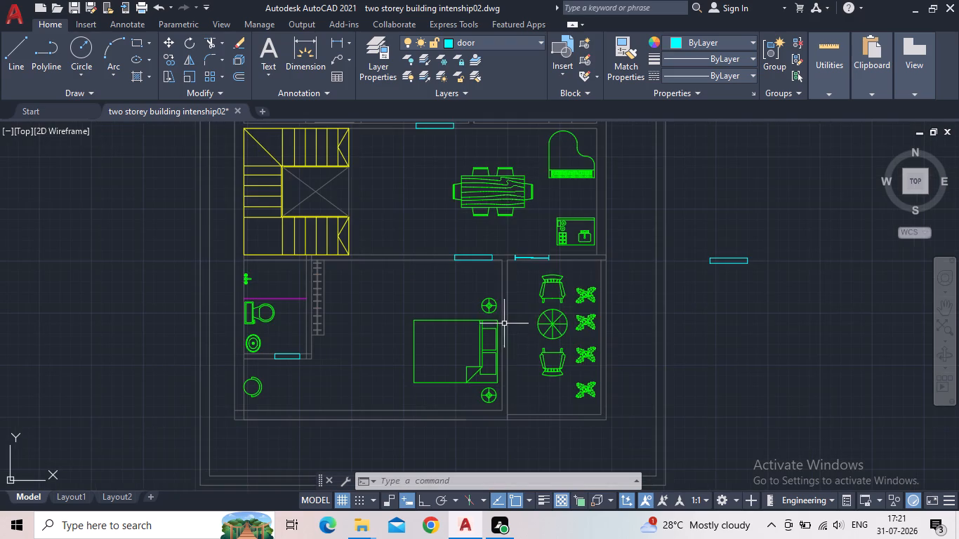
pyautogui.moveTo(534, 289); pyautogui.dragTo(475, 291, button='middle')
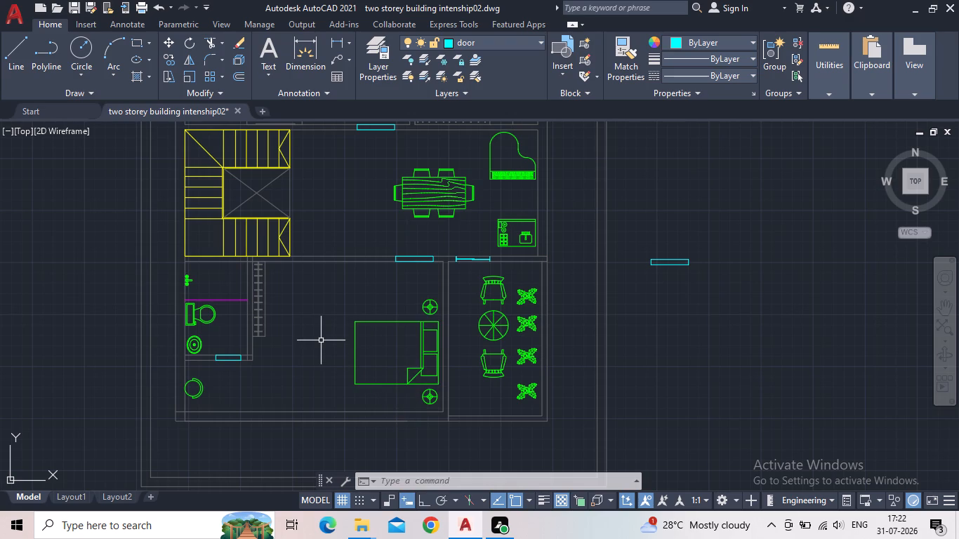
pyautogui.moveTo(319, 340); pyautogui.dragTo(303, 346, button='middle')
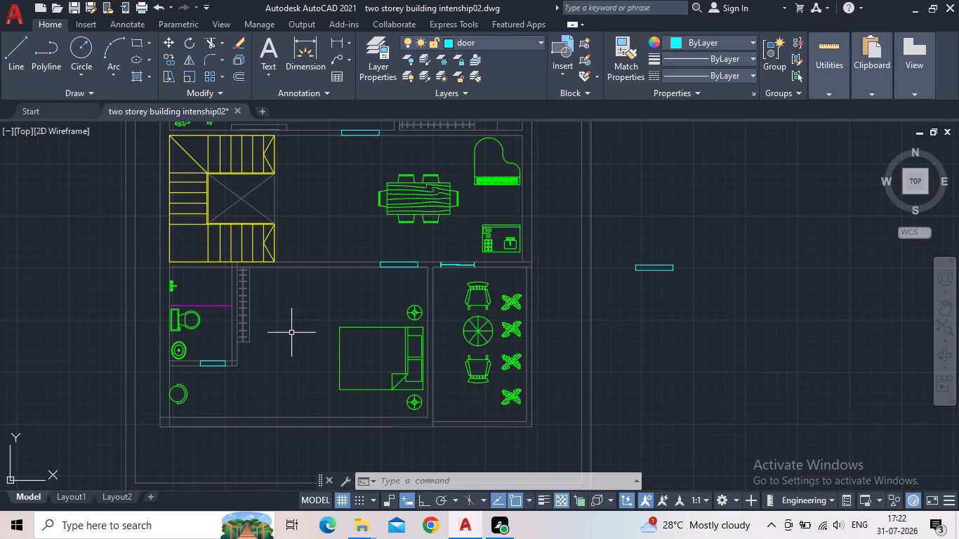
pyautogui.moveTo(289, 335); pyautogui.dragTo(242, 414, button='middle')
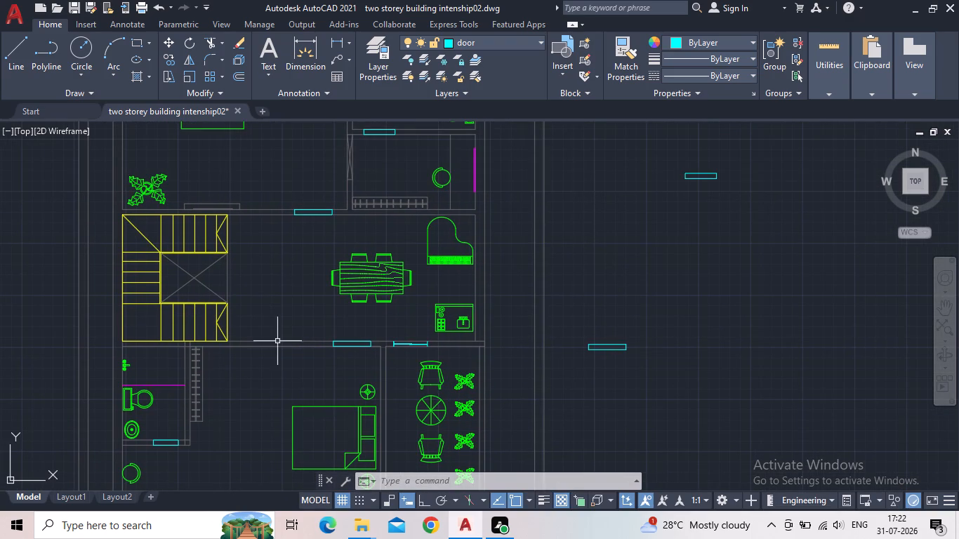
# Trim the wall lines and door rectangles' long edges across the lower bedroom, upper bedroom and upper toilet doorways, leaving the short ends as jambs.
pyautogui.press('t')
pyautogui.press('r')
pyautogui.press('Return')
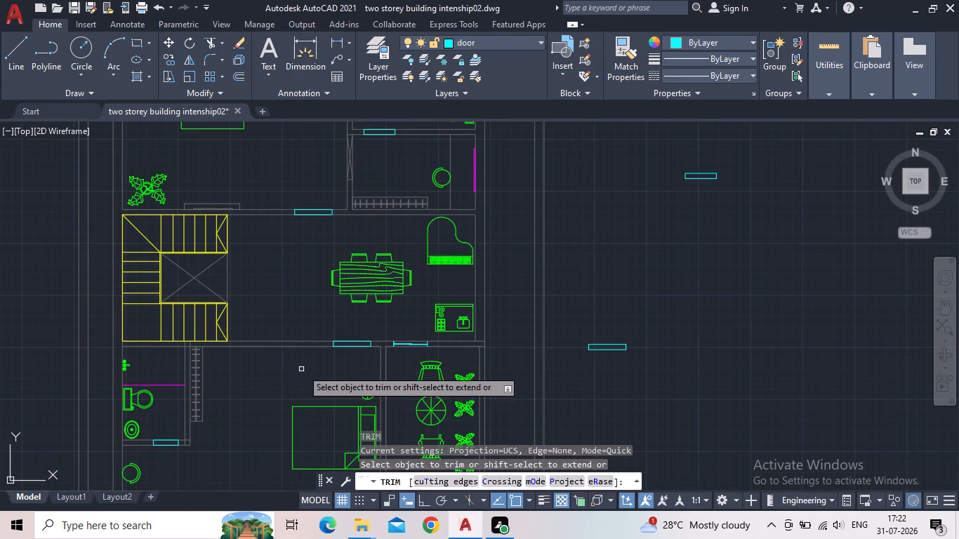
pyautogui.click(356, 358)
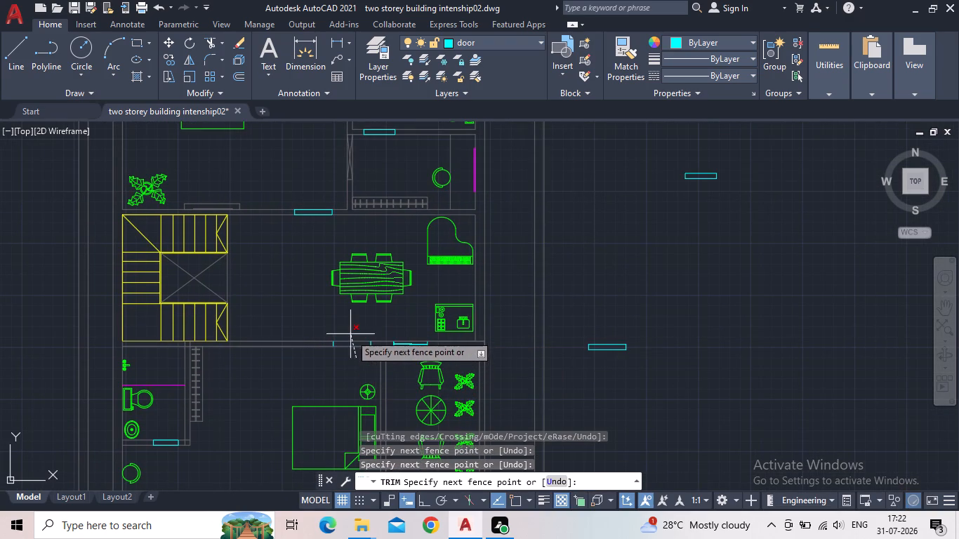
pyautogui.click(350, 333)
pyautogui.click(315, 229)
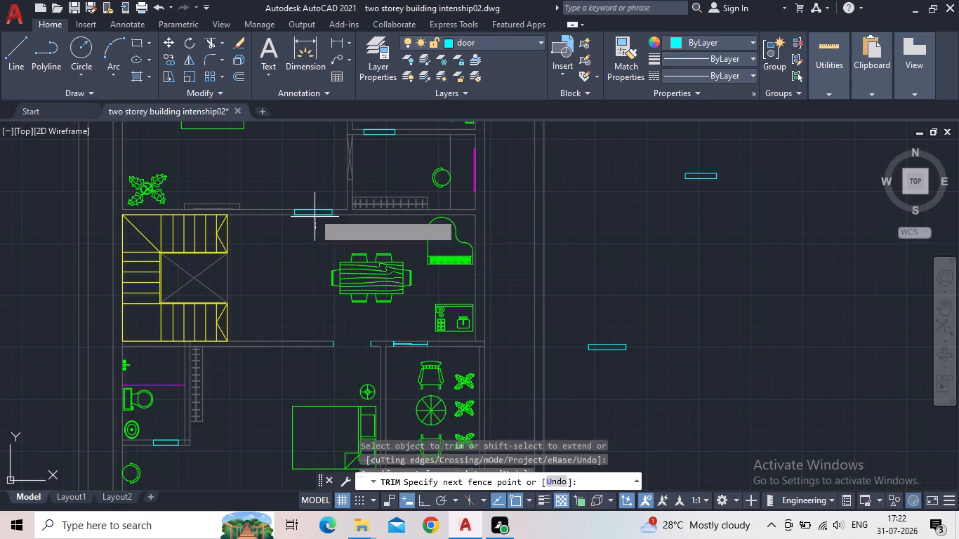
pyautogui.click(312, 192)
pyautogui.moveTo(310, 192); pyautogui.dragTo(291, 294, button='middle')
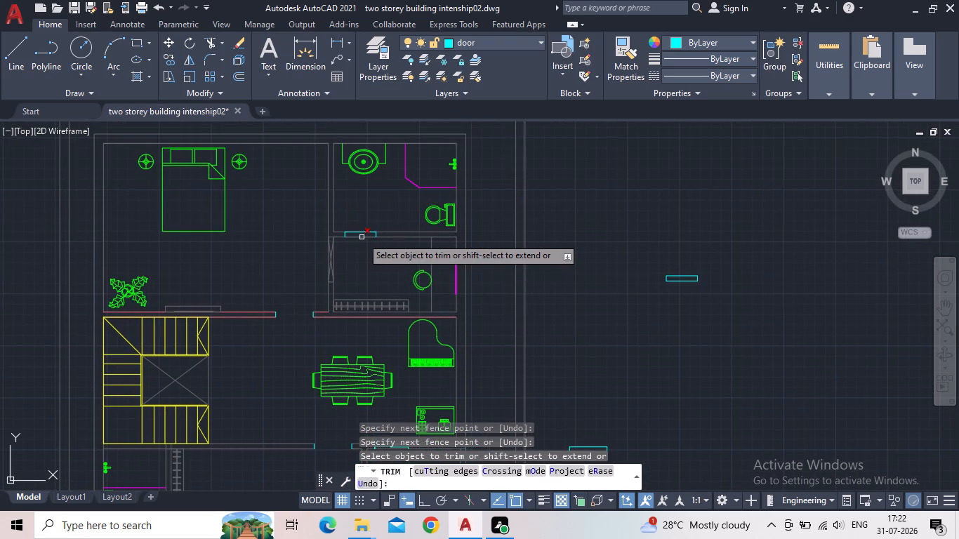
pyautogui.moveTo(357, 247); pyautogui.dragTo(357, 240)
pyautogui.click(359, 215)
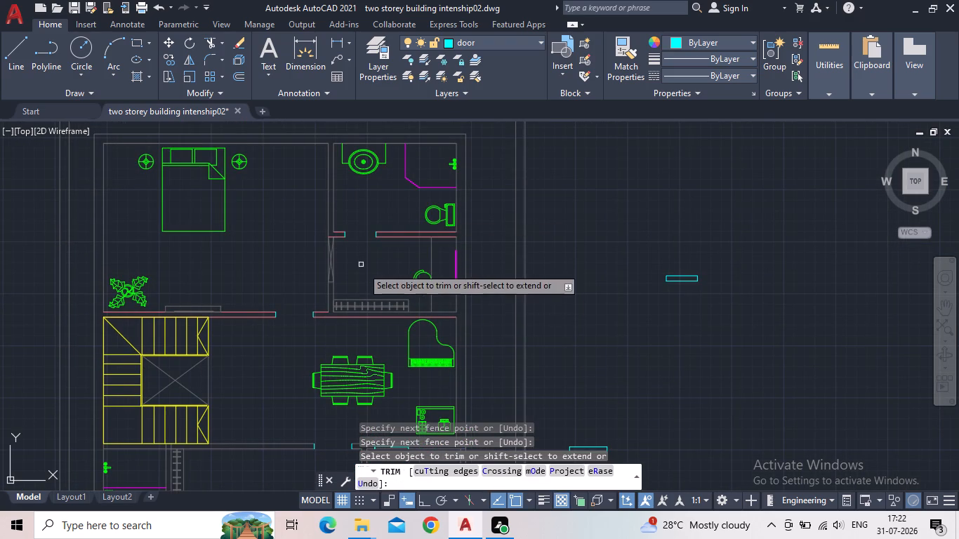
# Trim both wall lines between the two jambs of the sliding door.
pyautogui.scroll(-1, 432, 319)
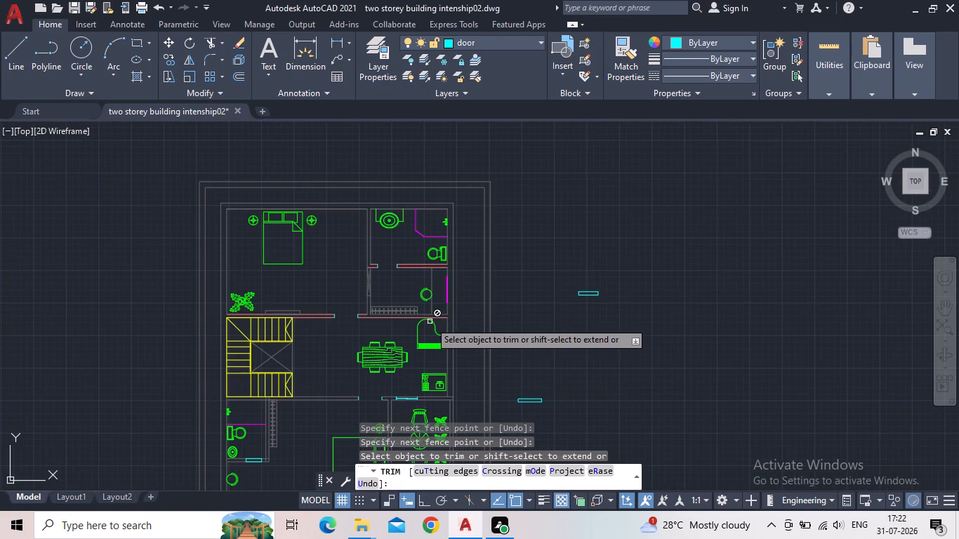
pyautogui.moveTo(421, 311); pyautogui.dragTo(347, 216, button='middle')
pyautogui.scroll(2, 329, 319)
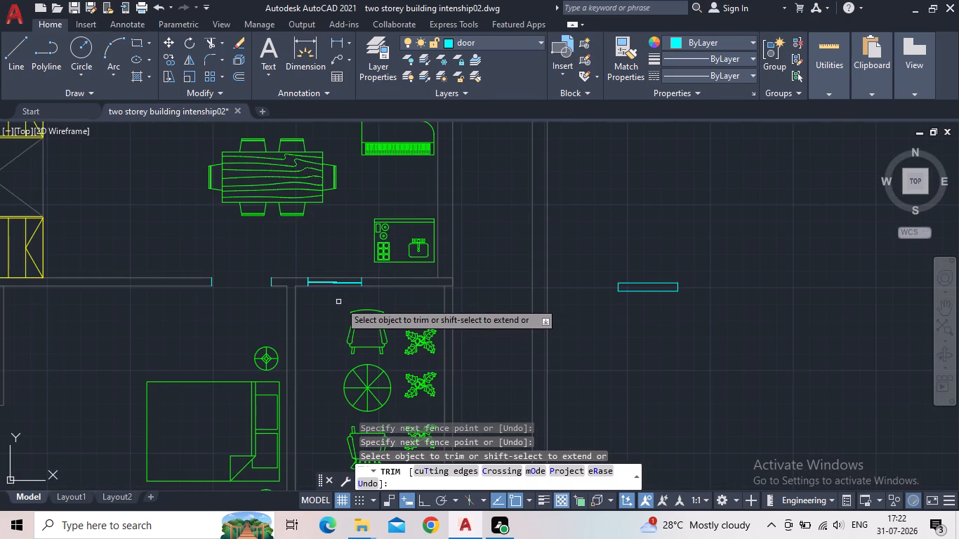
pyautogui.scroll(3, 334, 302)
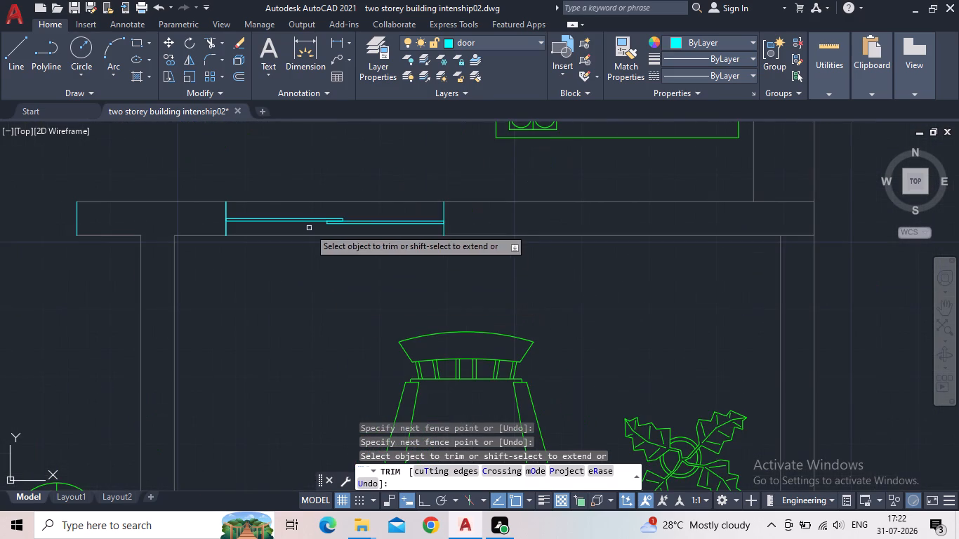
pyautogui.click(311, 200)
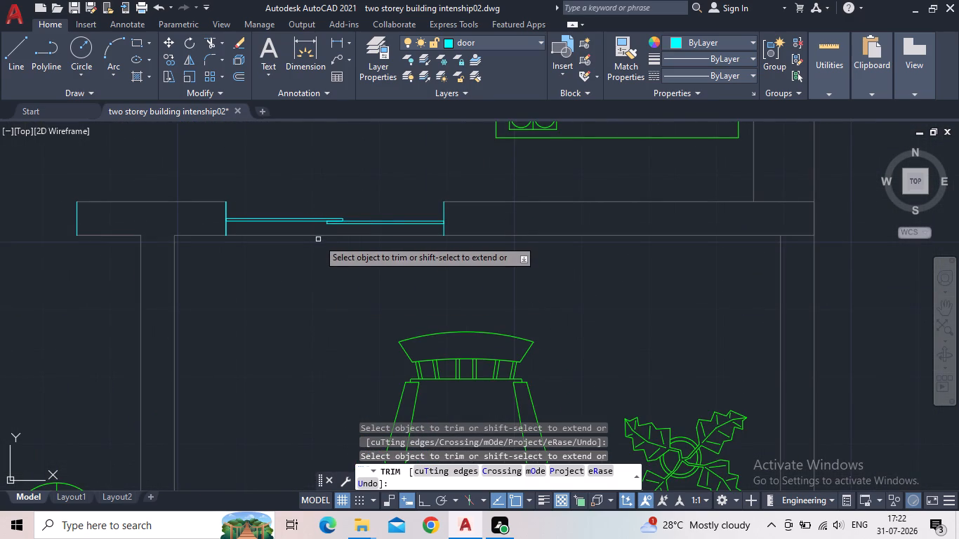
pyautogui.click(317, 235)
# Trim the overhanging ends of the two inner wall lines at the lower-left exterior corner of the upper floor plan.
pyautogui.scroll(-2, 328, 273)
pyautogui.moveTo(326, 289); pyautogui.dragTo(527, 316, button='middle')
pyautogui.scroll(-2, 527, 316)
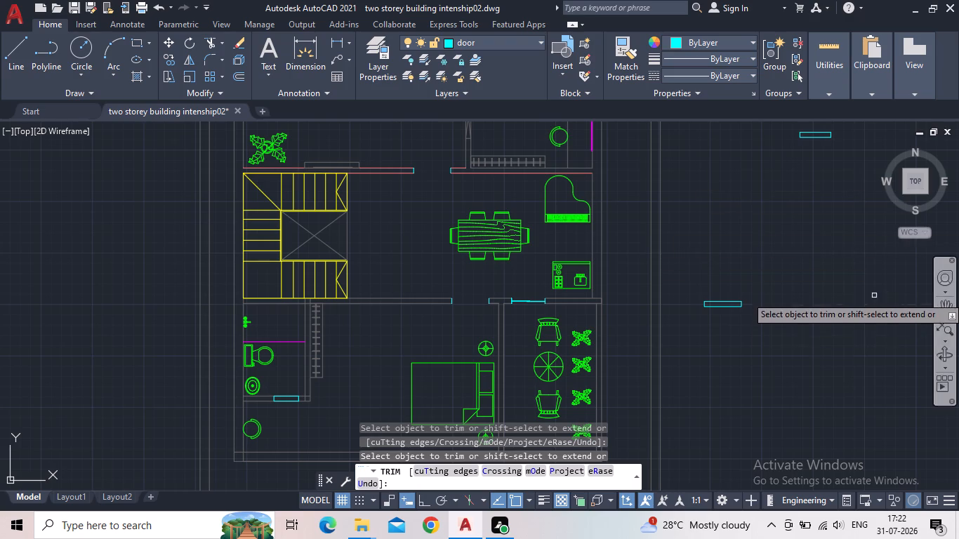
pyautogui.moveTo(869, 382); pyautogui.dragTo(811, 282, button='middle')
pyautogui.scroll(1, 182, 397)
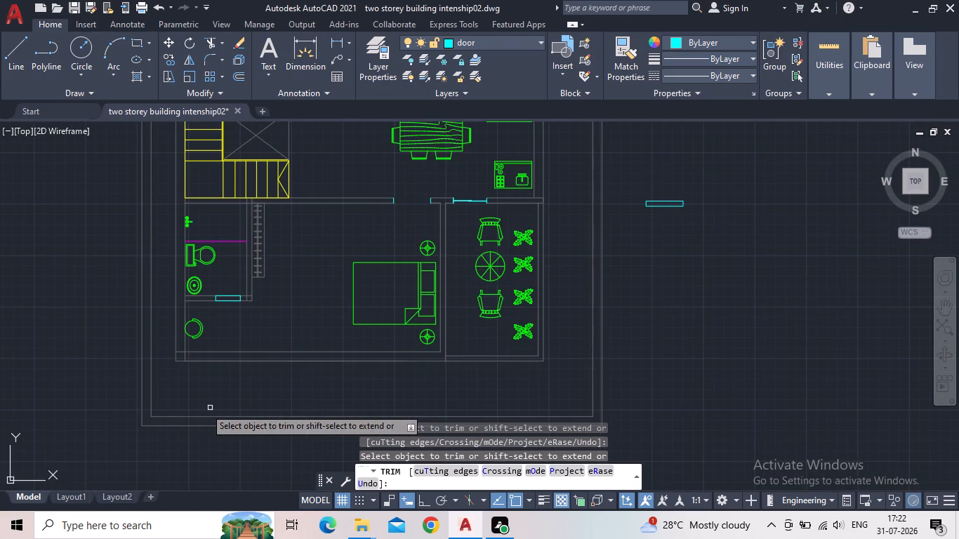
pyautogui.scroll(1, 182, 397)
pyautogui.scroll(2, 167, 284)
pyautogui.click(187, 294)
pyautogui.click(183, 265)
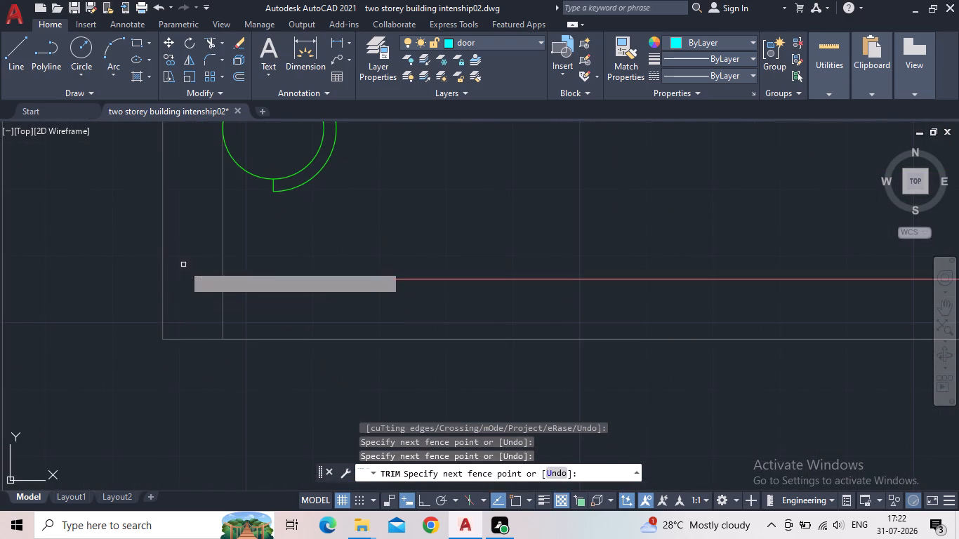
pyautogui.moveTo(237, 304); pyautogui.dragTo(229, 304)
pyautogui.click(204, 300)
pyautogui.scroll(-3, 209, 309)
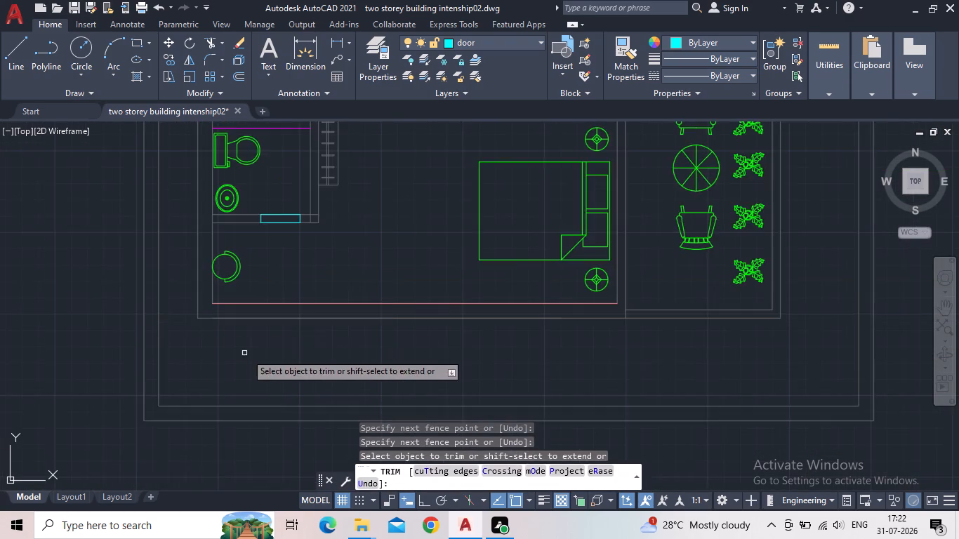
pyautogui.scroll(-1, 252, 359)
pyautogui.moveTo(465, 364); pyautogui.dragTo(475, 435, button='middle')
pyautogui.scroll(-1, 475, 432)
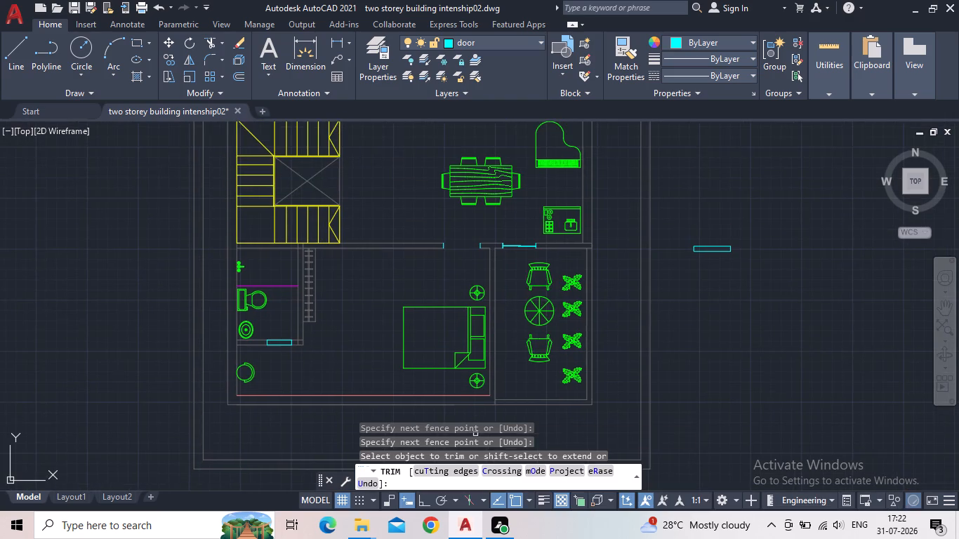
pyautogui.scroll(-1, 614, 334)
pyautogui.scroll(4, 509, 284)
pyautogui.scroll(-1, 534, 258)
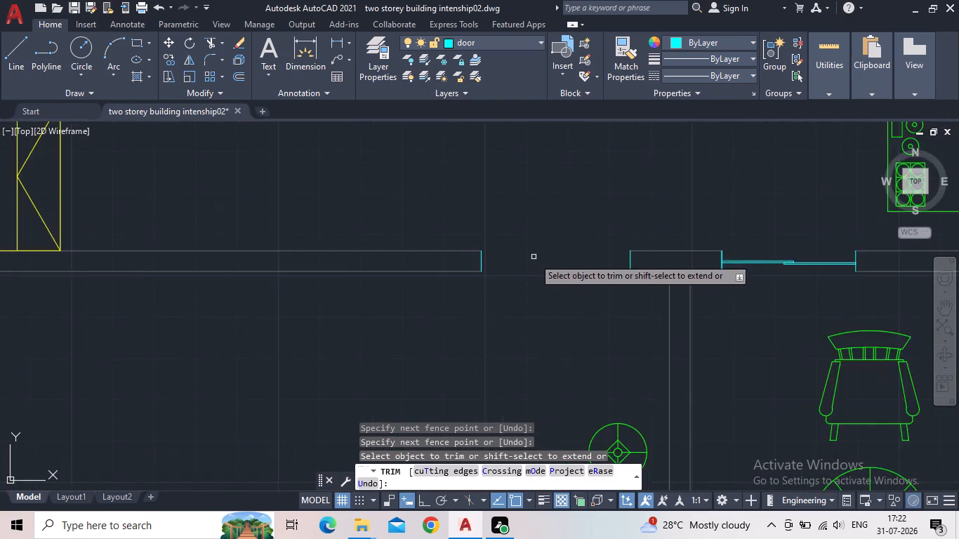
pyautogui.scroll(-3, 534, 258)
pyautogui.moveTo(527, 254); pyautogui.dragTo(530, 364, button='middle')
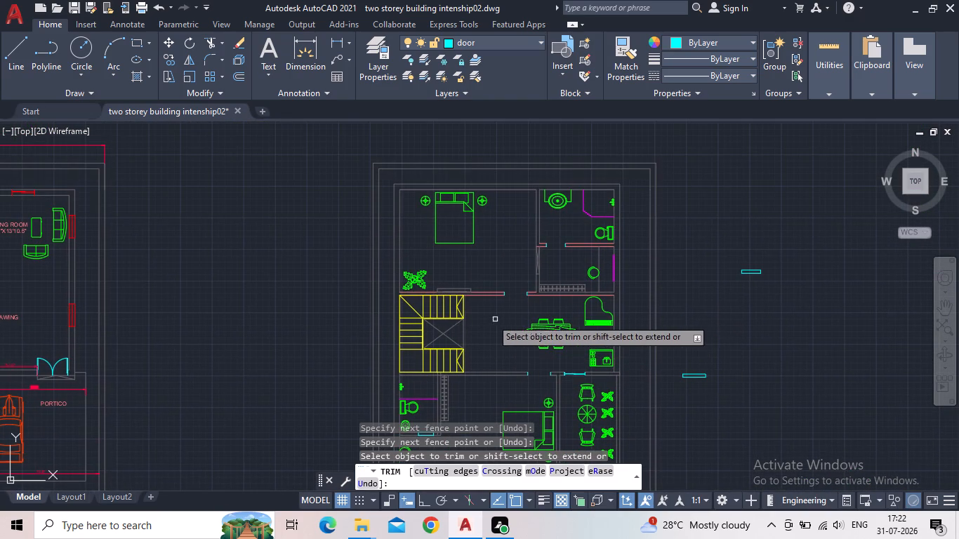
pyautogui.press('Escape')
# Erase the two leftover door rectangles lying outside the upper floor plan, to its right.
pyautogui.click(760, 293)
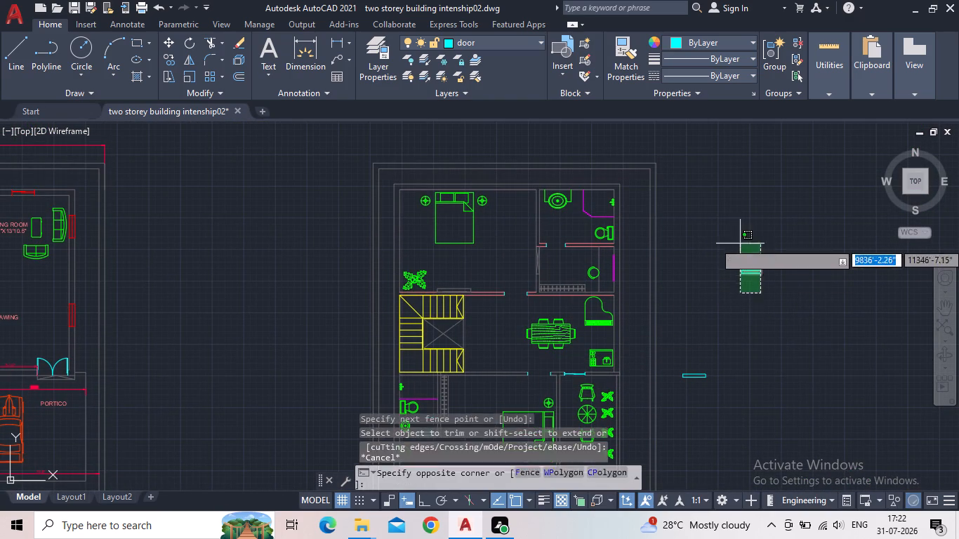
pyautogui.click(739, 241)
pyautogui.press('Delete')
pyautogui.moveTo(720, 414); pyautogui.dragTo(706, 400)
pyautogui.click(687, 366)
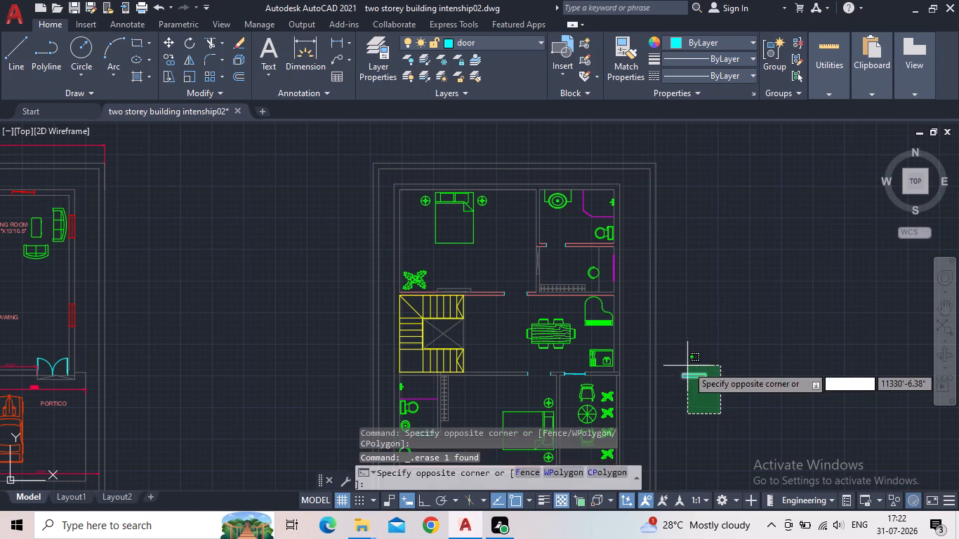
pyautogui.press('Delete')
# Insert the Door - Metric block from the architectural tool palette in the empty area to the right of the upper floor plan.
pyautogui.moveTo(706, 382); pyautogui.dragTo(514, 351, button='middle')
pyautogui.scroll(-2, 513, 350)
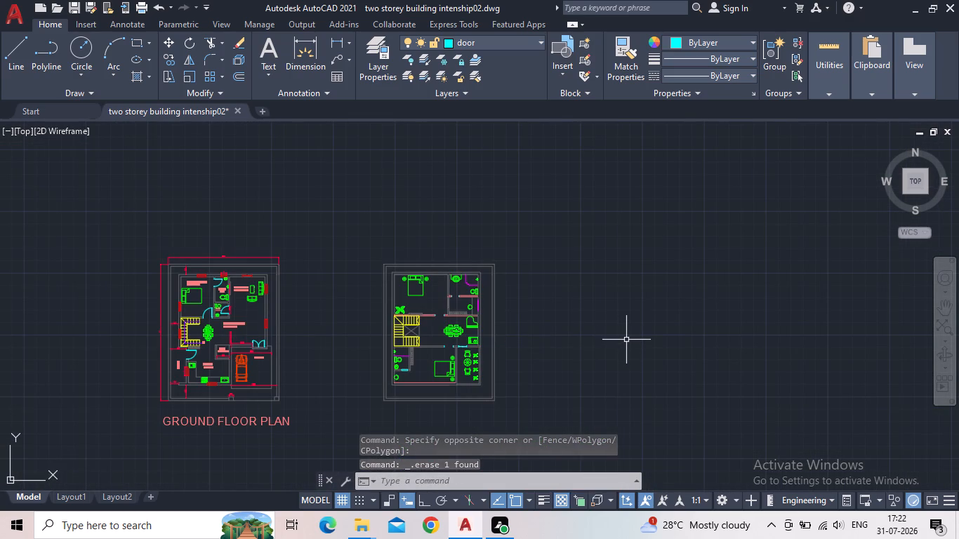
pyautogui.press('t')
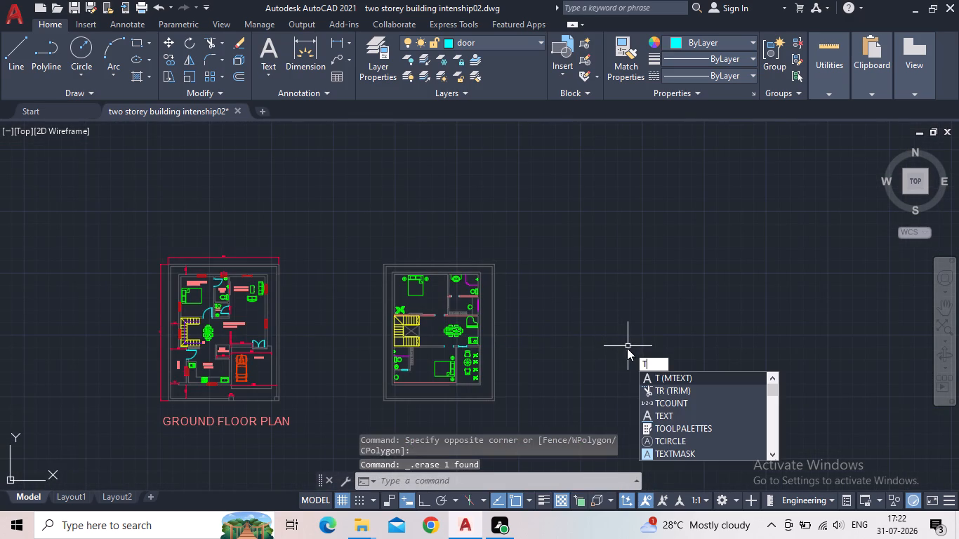
pyautogui.press('o')
pyautogui.press('o')
pyautogui.click(680, 377)
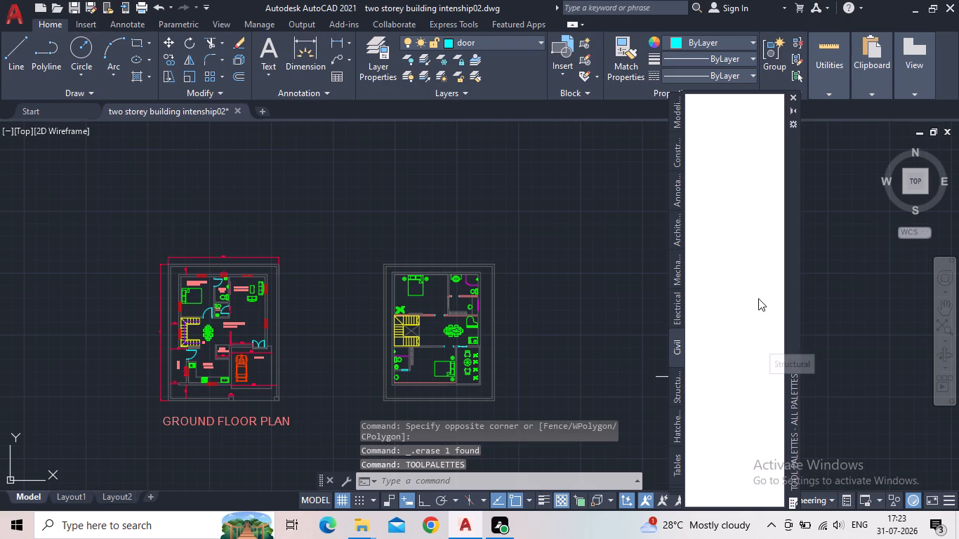
pyautogui.click(677, 236)
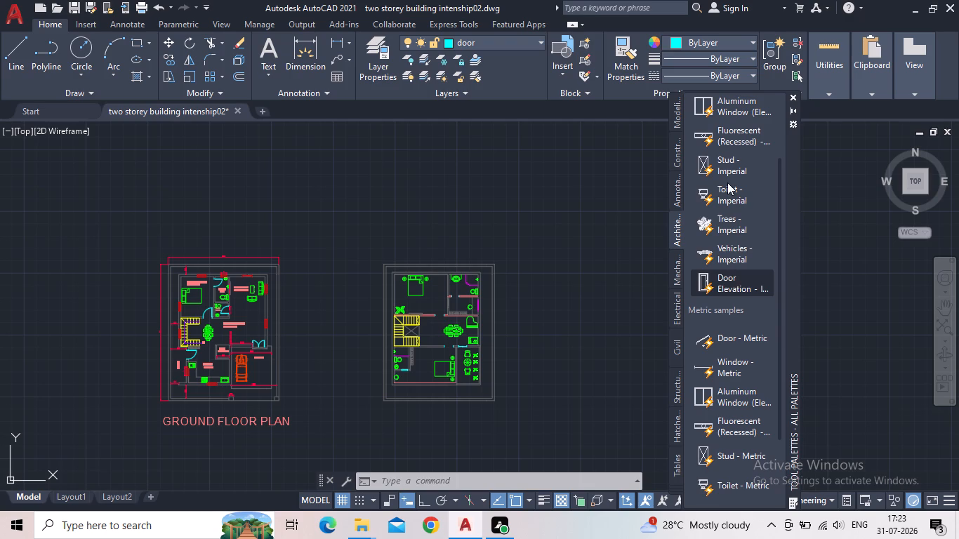
pyautogui.moveTo(733, 345); pyautogui.dragTo(677, 323)
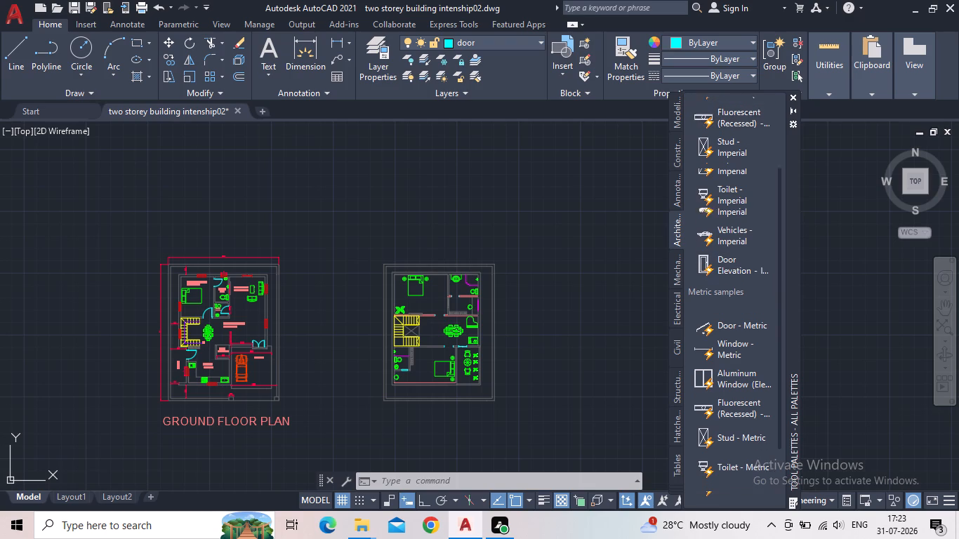
pyautogui.moveTo(677, 323); pyautogui.dragTo(638, 288)
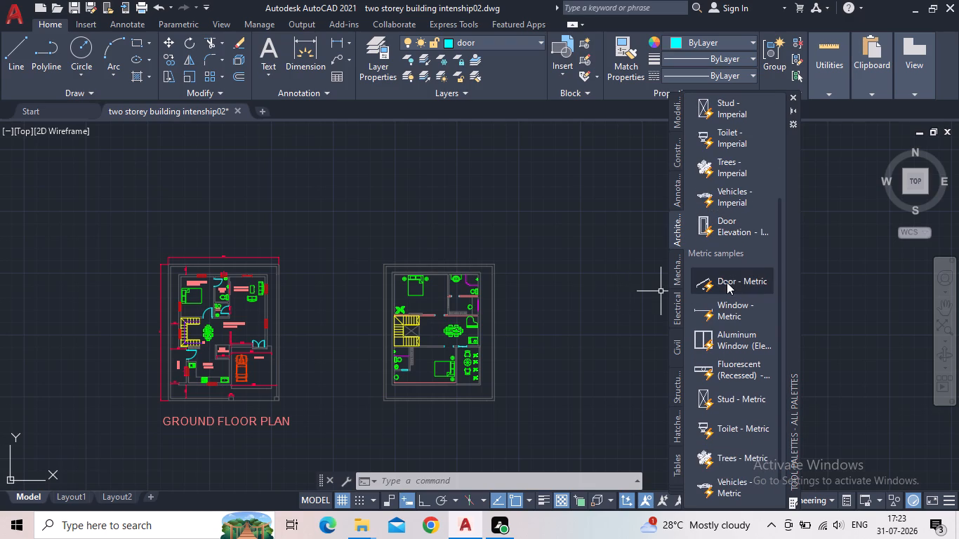
pyautogui.moveTo(727, 282); pyautogui.dragTo(617, 272)
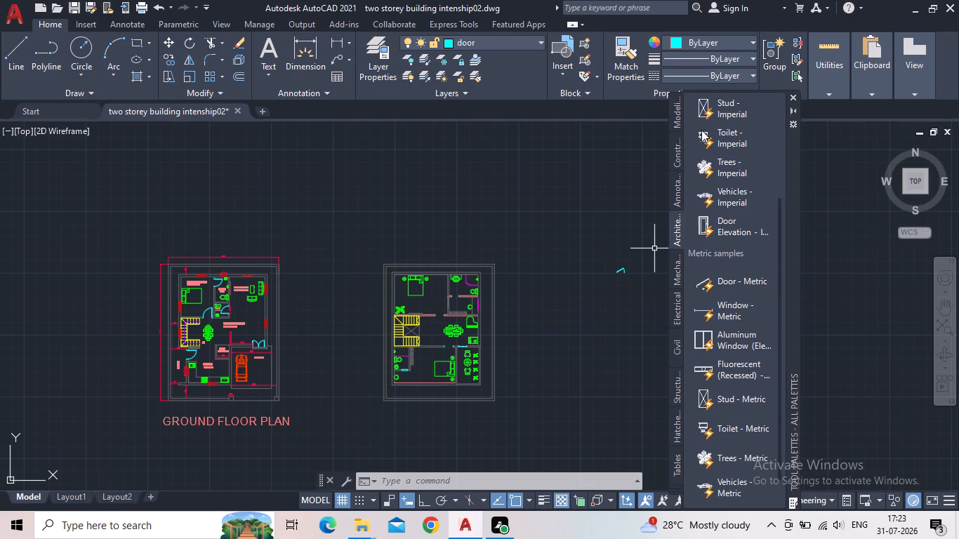
pyautogui.click(791, 95)
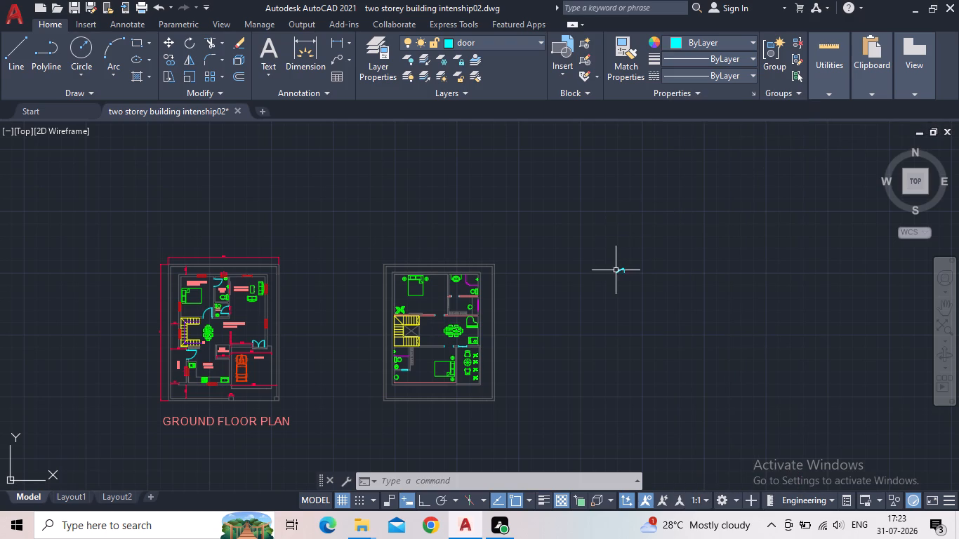
# Change the inserted door block's opening angle so that its leaf stands perpendicular to the opening.
pyautogui.scroll(4, 615, 272)
pyautogui.moveTo(681, 258); pyautogui.dragTo(667, 253)
pyautogui.click(616, 222)
pyautogui.scroll(2, 646, 253)
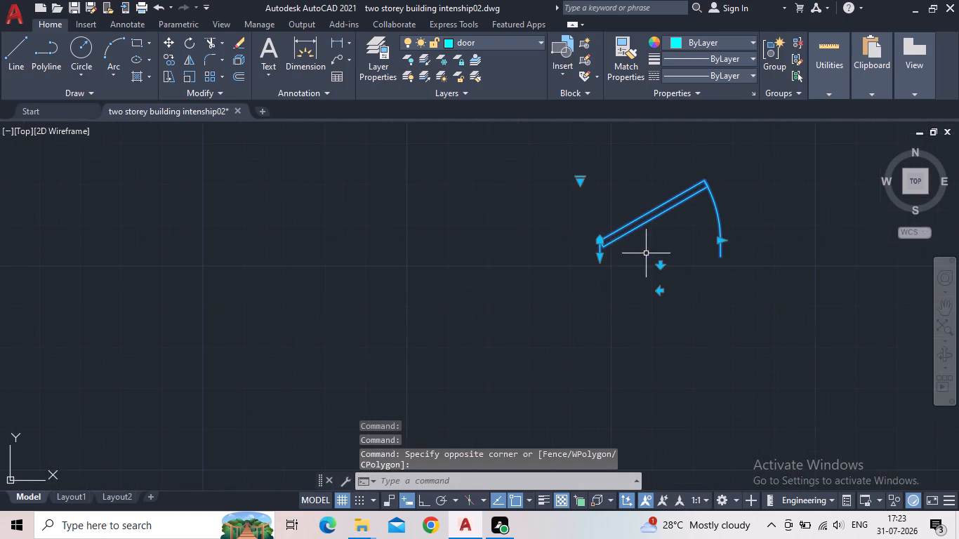
pyautogui.click(582, 182)
pyautogui.click(609, 232)
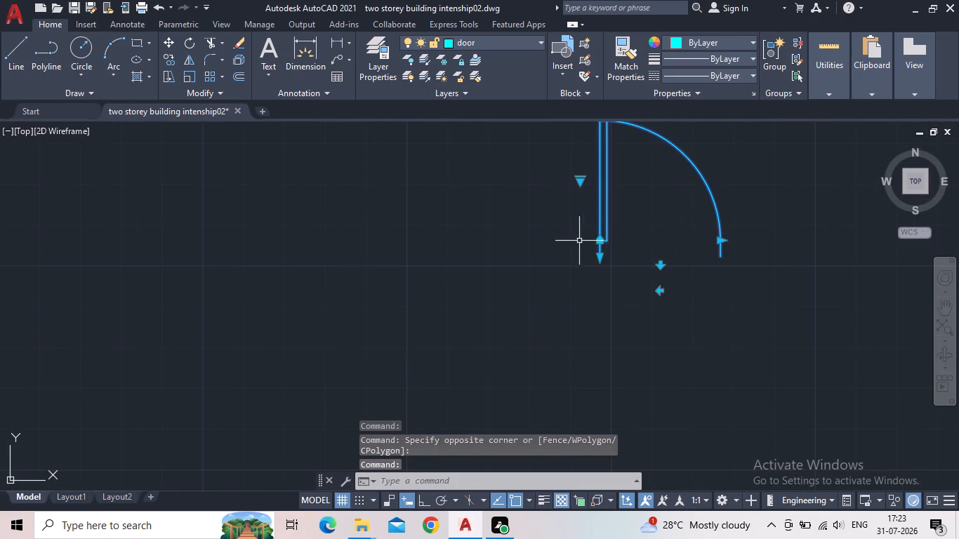
# Compare the door block with the upper bedroom and toilet doorways in the upper floor plan.
pyautogui.moveTo(579, 241); pyautogui.dragTo(696, 507, button='middle')
pyautogui.scroll(-5, 702, 510)
pyautogui.moveTo(681, 411); pyautogui.dragTo(619, 249, button='middle')
pyautogui.scroll(-1, 563, 290)
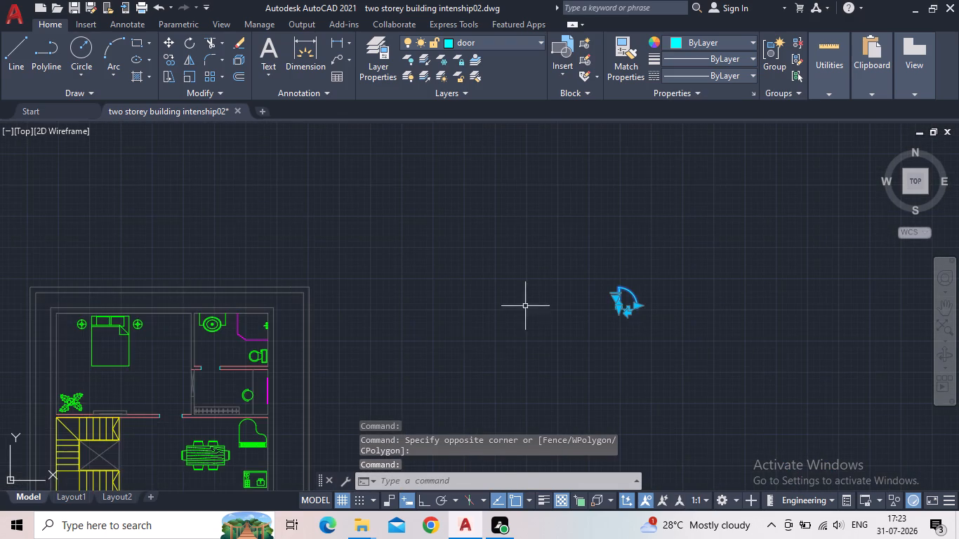
pyautogui.moveTo(378, 359); pyautogui.dragTo(427, 279, button='middle')
pyautogui.scroll(2, 196, 347)
pyautogui.scroll(-1, 361, 345)
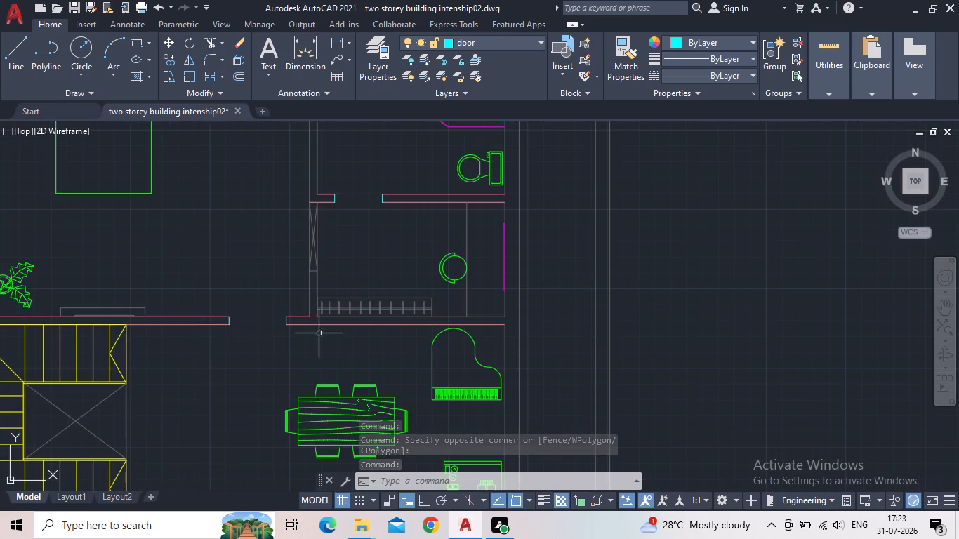
pyautogui.scroll(-1, 319, 333)
pyautogui.moveTo(786, 265); pyautogui.dragTo(678, 310, button='middle')
pyautogui.scroll(2, 675, 311)
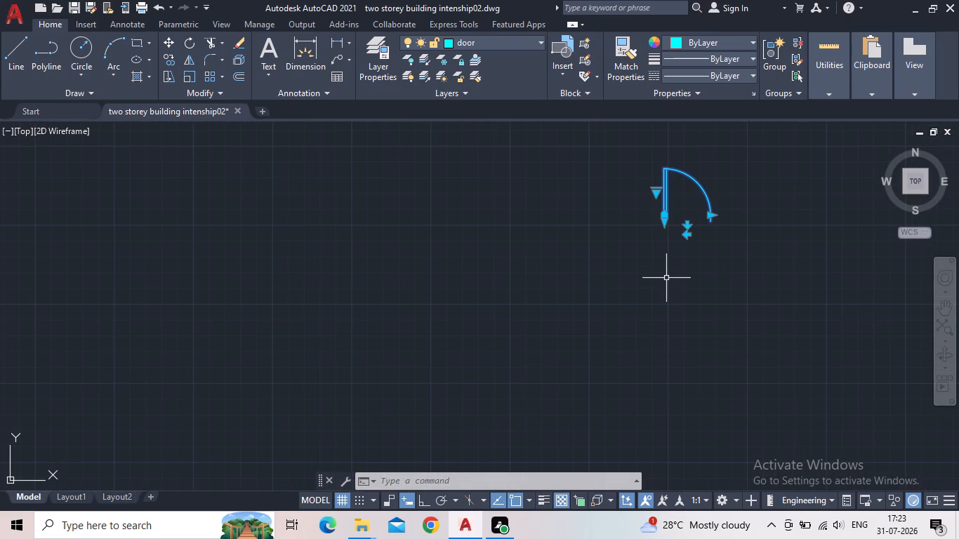
pyautogui.press('Escape')
# Copy the door block twice from its lower hinge end into the empty area between the original and the floor plan.
pyautogui.moveTo(696, 253); pyautogui.dragTo(668, 307, button='middle')
pyautogui.moveTo(700, 293); pyautogui.dragTo(667, 270)
pyautogui.click(606, 225)
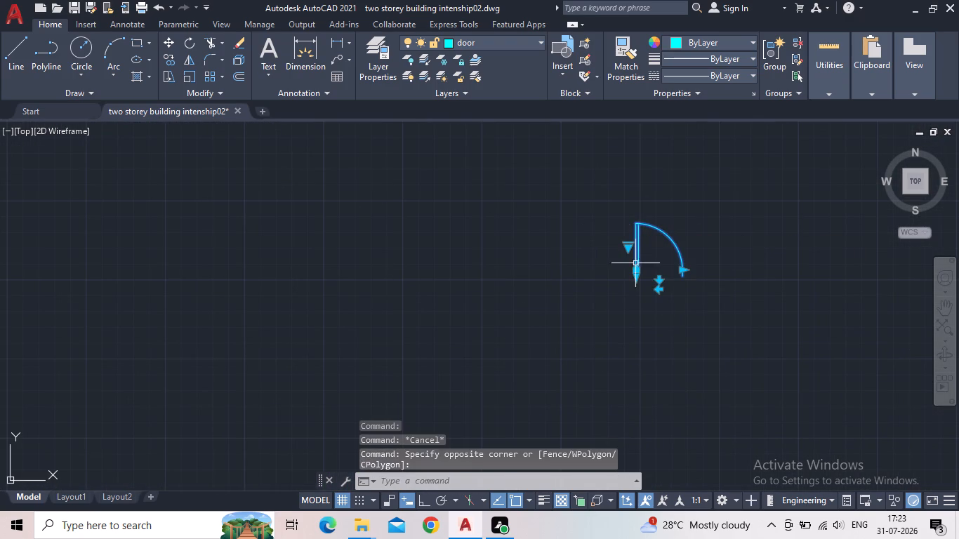
pyautogui.press('c')
pyautogui.press('o')
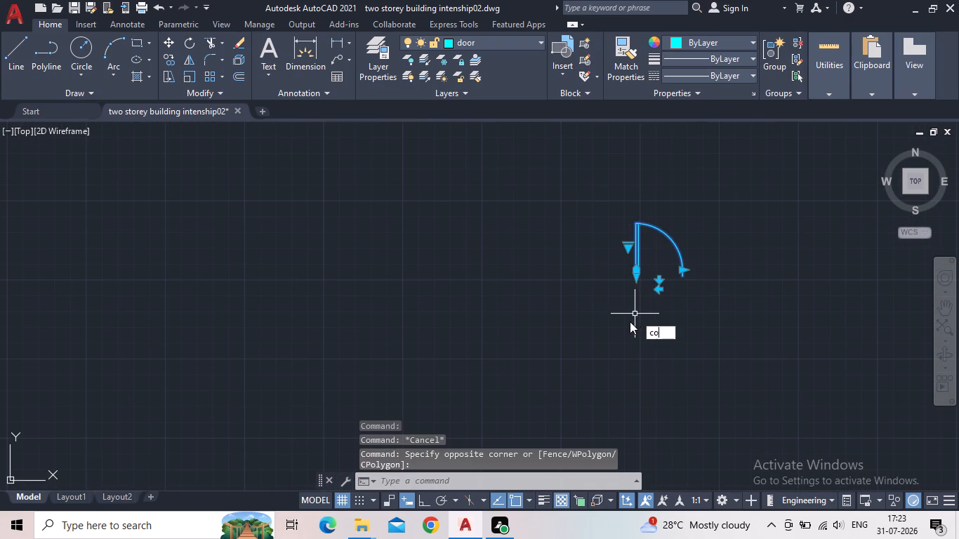
pyautogui.press('Return')
pyautogui.moveTo(632, 277); pyautogui.dragTo(623, 280)
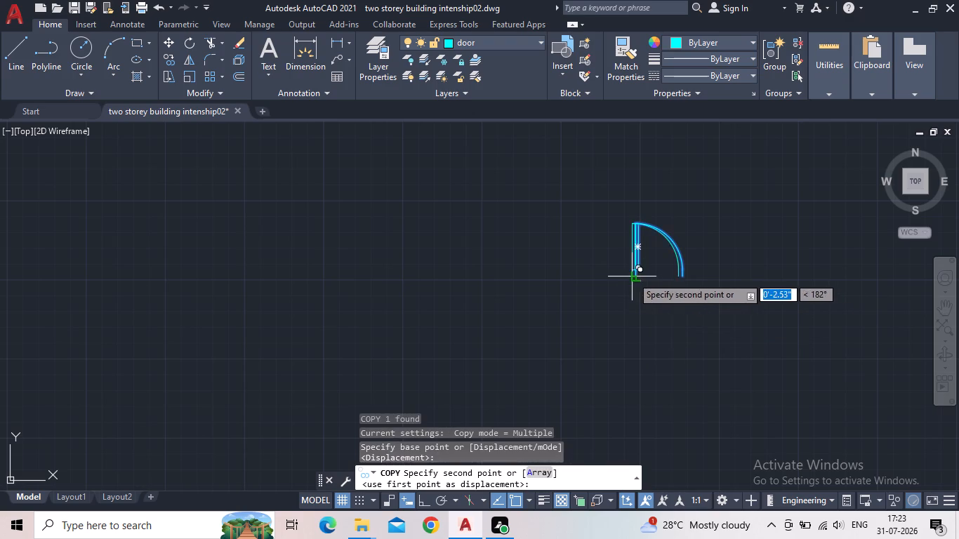
pyautogui.moveTo(367, 339); pyautogui.dragTo(577, 305, button='middle')
pyautogui.scroll(-2, 577, 305)
pyautogui.click(449, 316)
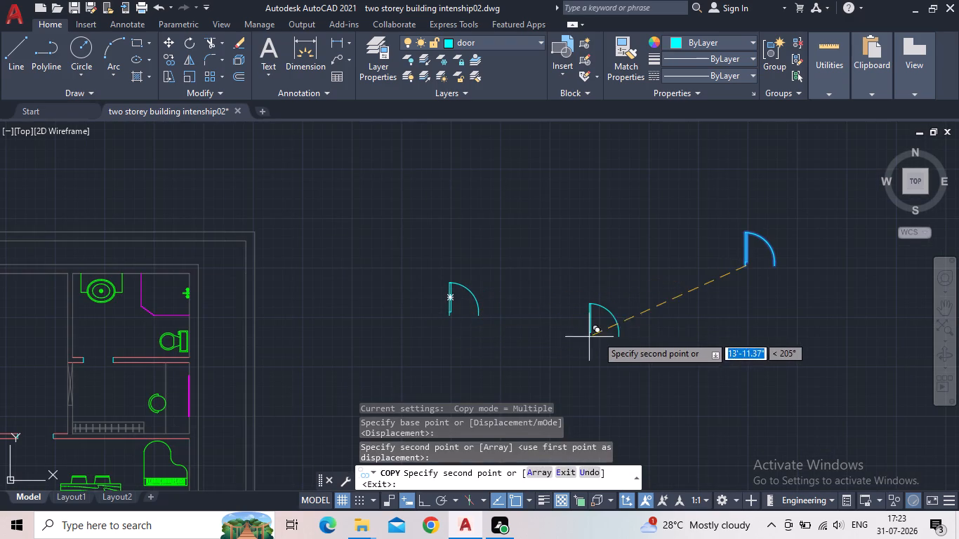
pyautogui.click(562, 318)
pyautogui.press('Escape')
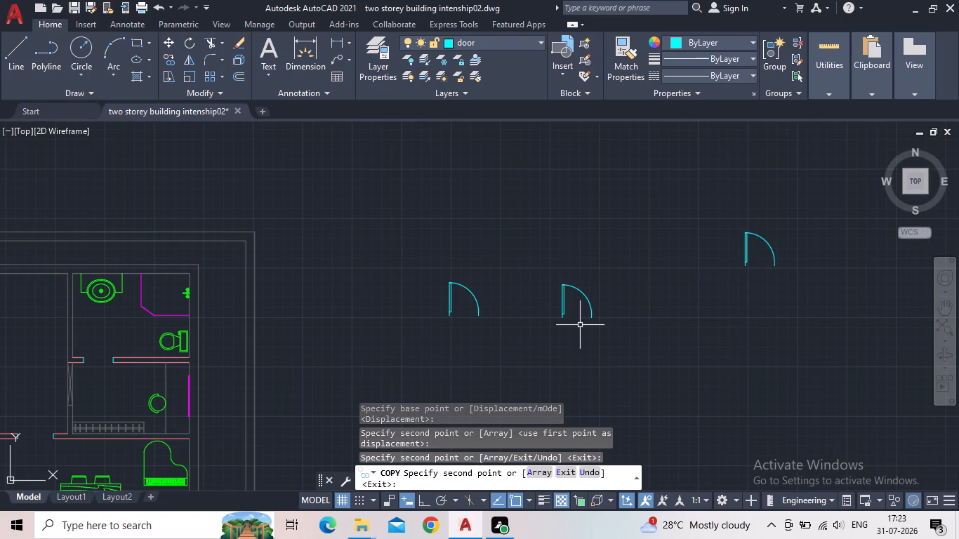
# Scale the door copy nearest the floor plan from its lower hinge end by reference, making its opening width 3'.
pyautogui.moveTo(527, 324); pyautogui.dragTo(503, 319)
pyautogui.click(425, 287)
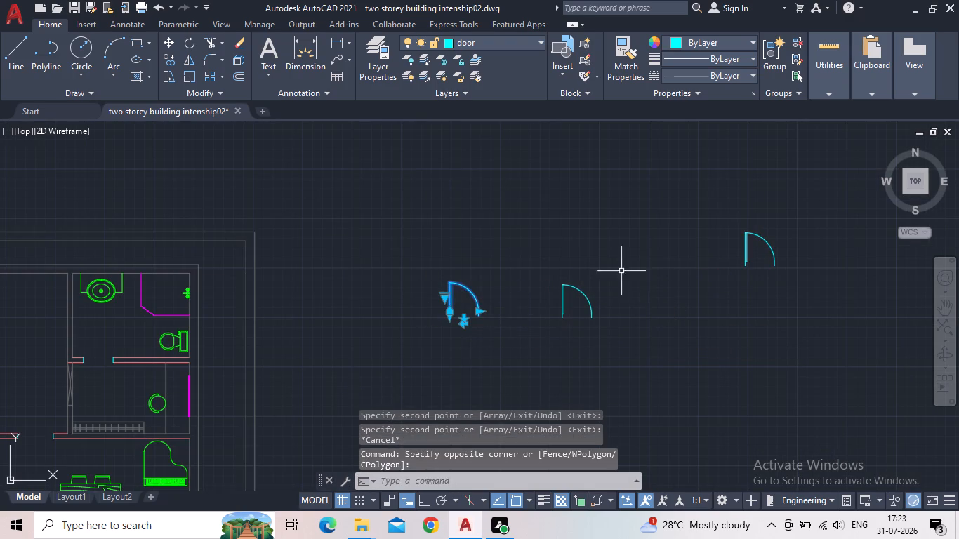
pyautogui.scroll(2, 414, 324)
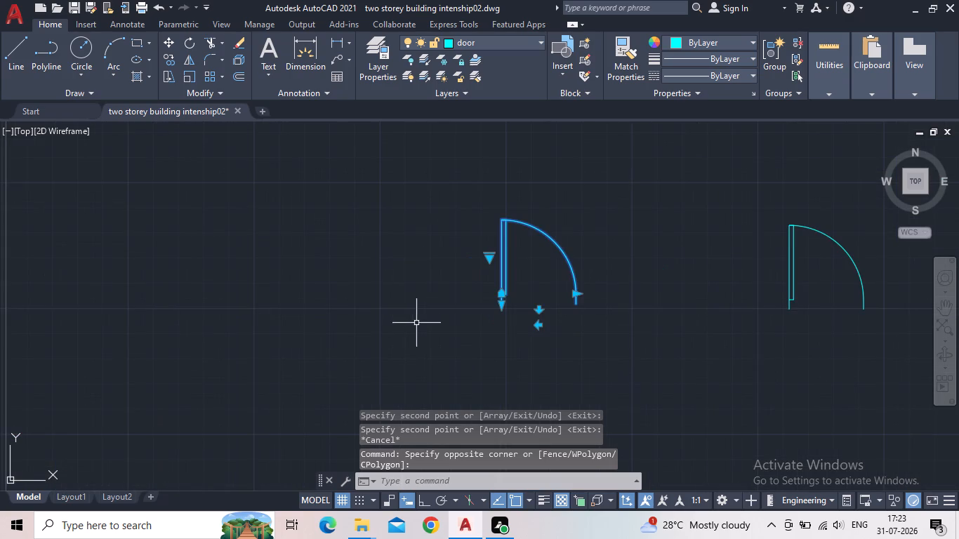
pyautogui.scroll(1, 553, 278)
pyautogui.press('s')
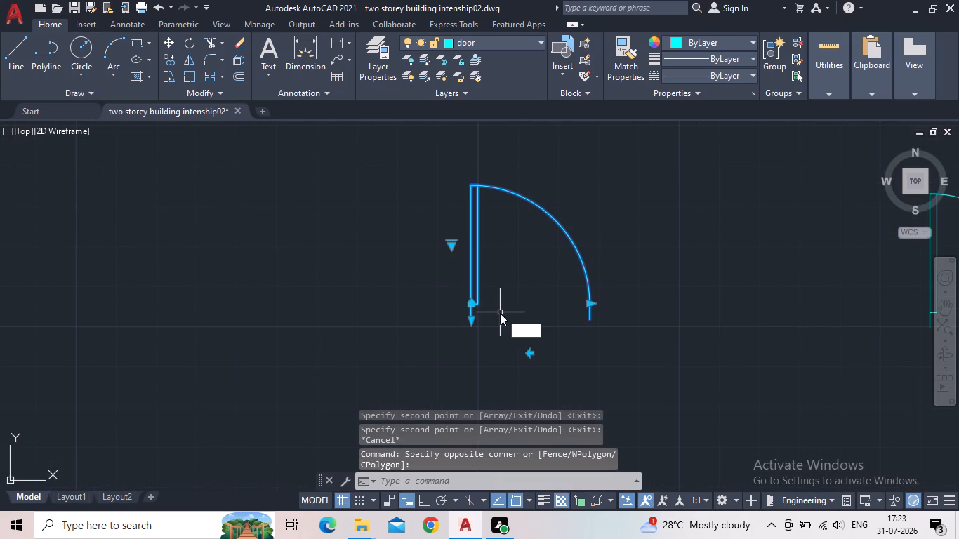
pyautogui.press('c')
pyautogui.press('space')
pyautogui.click(470, 324)
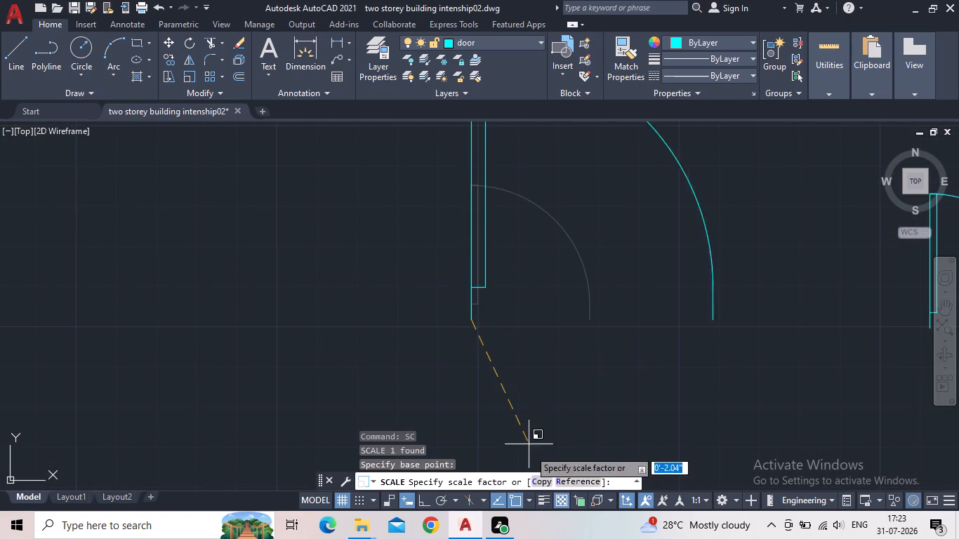
pyautogui.click(574, 481)
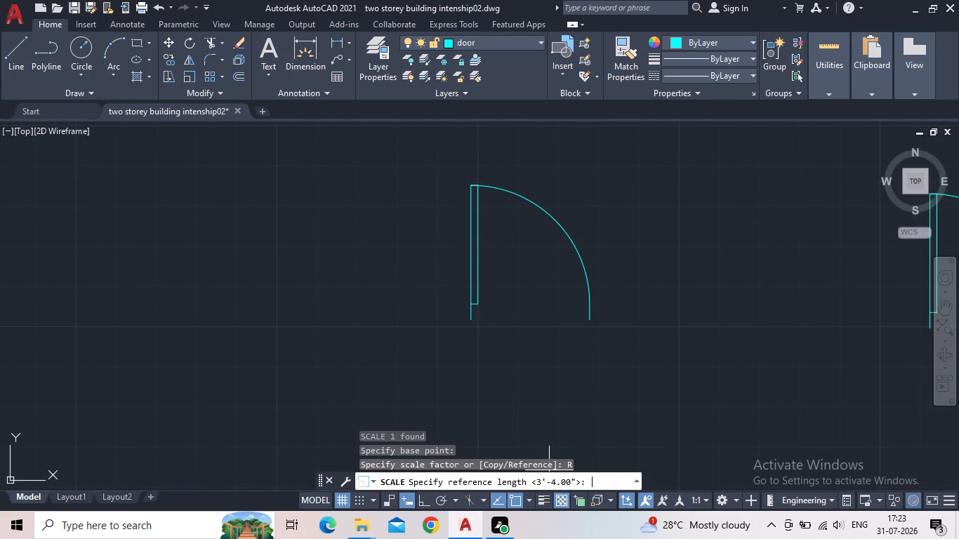
pyautogui.click(471, 322)
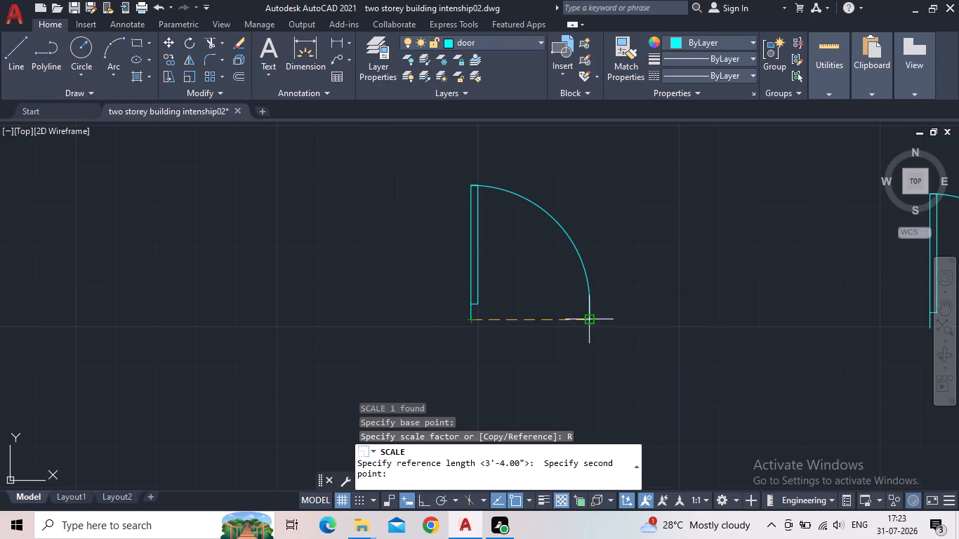
pyautogui.click(589, 319)
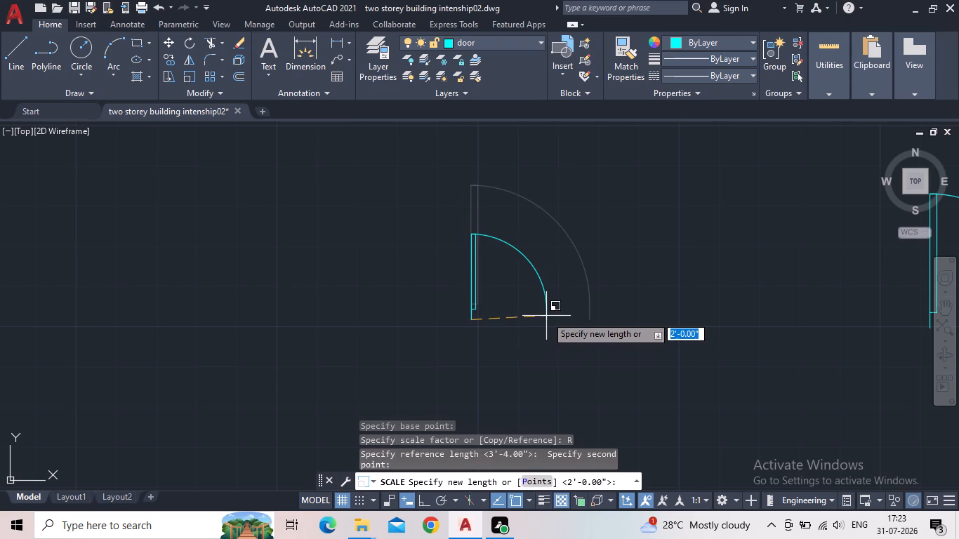
pyautogui.click(421, 498)
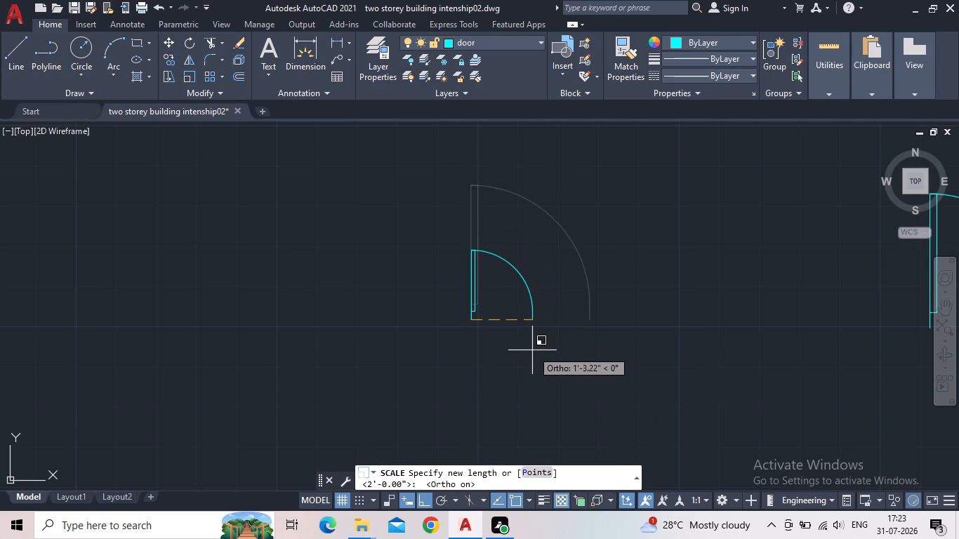
pyautogui.press('3')
pyautogui.press("'")
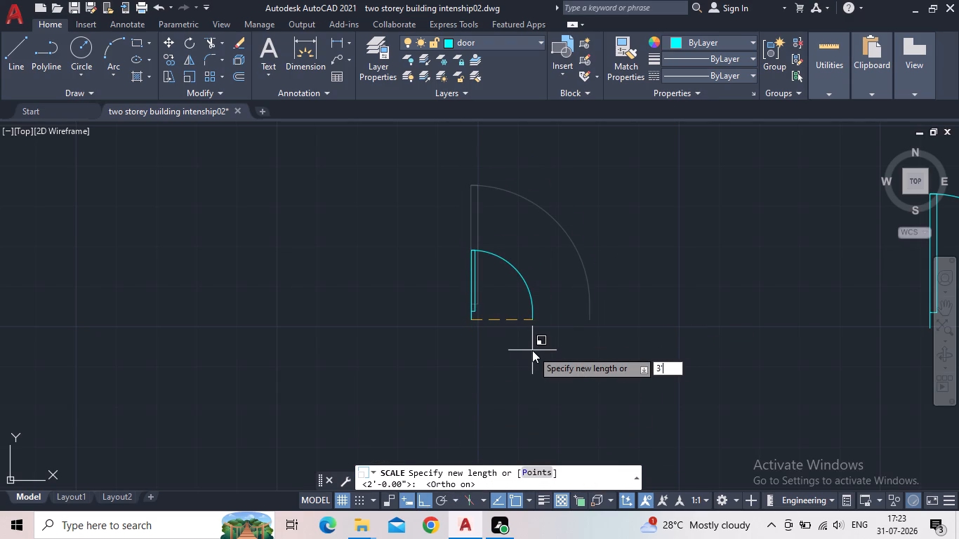
pyautogui.press('Return')
# Copy the 3' door from its lower hinge end to the outer wall-face corner of the upper bedroom doorway's jamb beside the stairs.
pyautogui.scroll(2, 532, 350)
pyautogui.scroll(-3, 696, 286)
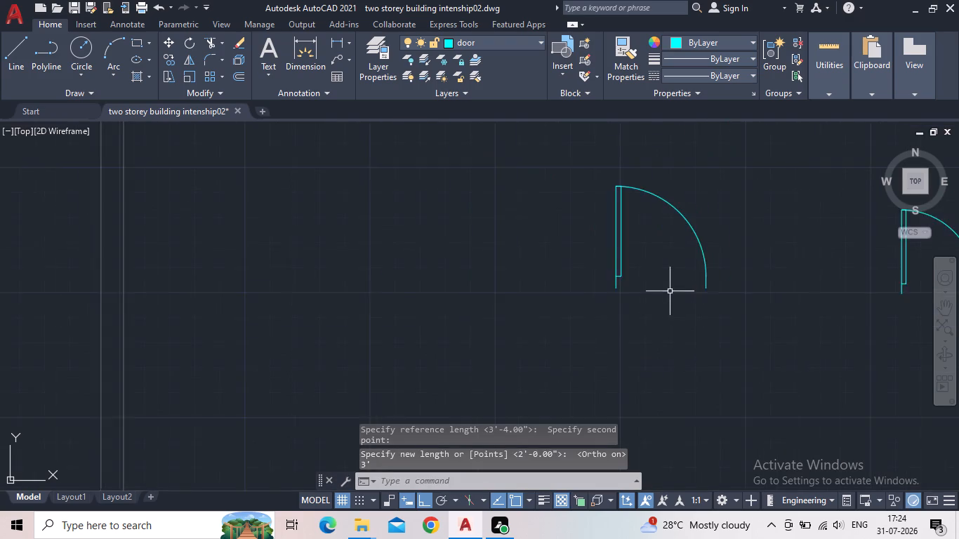
pyautogui.scroll(-2, 669, 293)
pyautogui.moveTo(659, 305); pyautogui.dragTo(556, 315, button='middle')
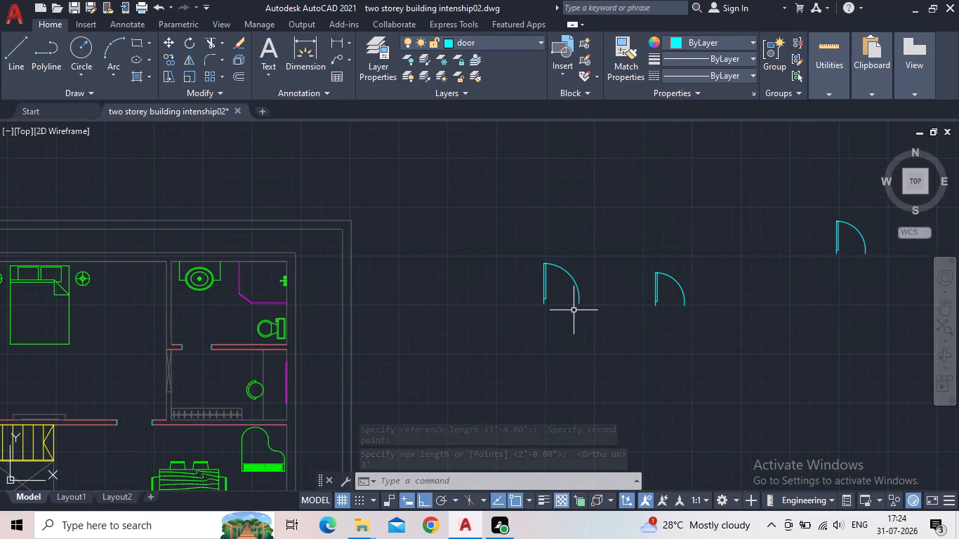
pyautogui.click(581, 317)
pyautogui.click(525, 262)
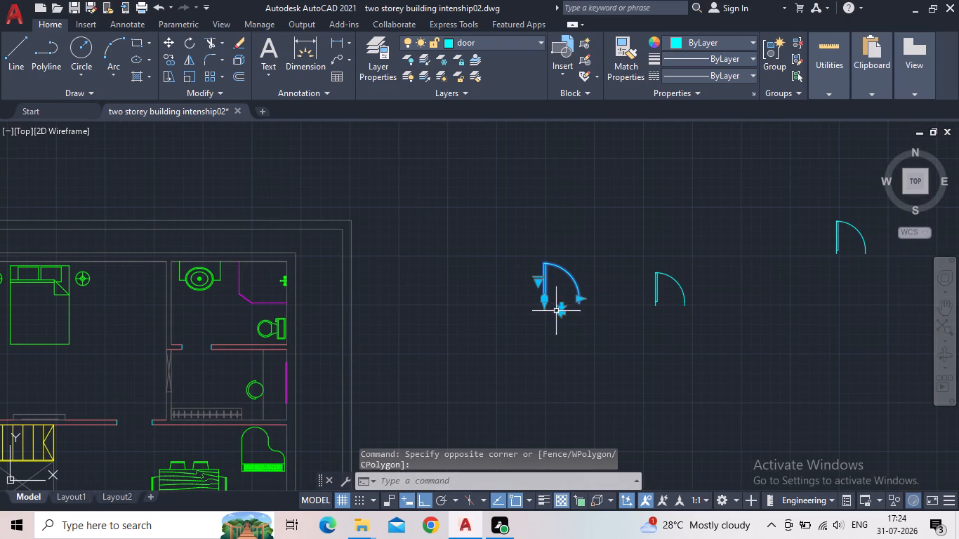
pyautogui.press('c')
pyautogui.press('o')
pyautogui.press('Return')
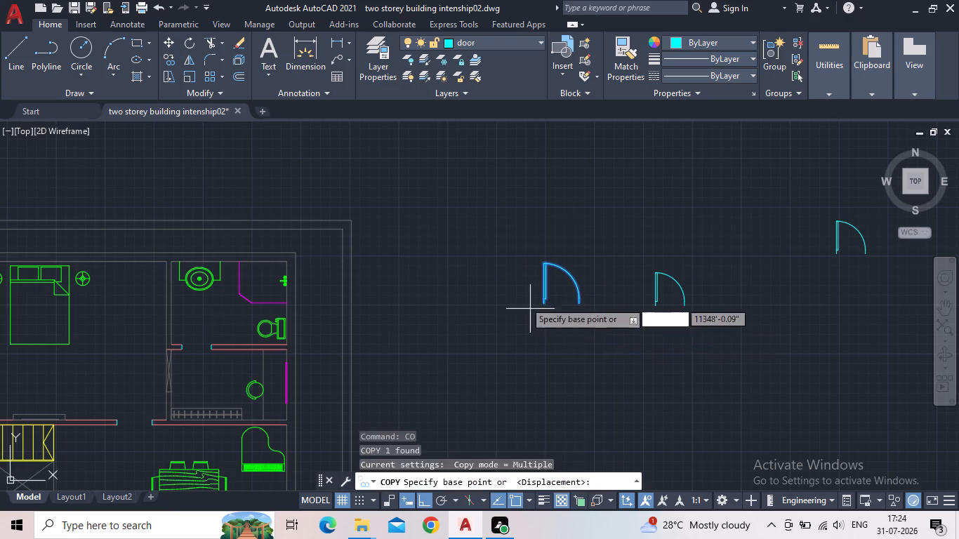
pyautogui.scroll(2, 528, 302)
pyautogui.click(572, 307)
pyautogui.moveTo(289, 325); pyautogui.dragTo(293, 326, button='middle')
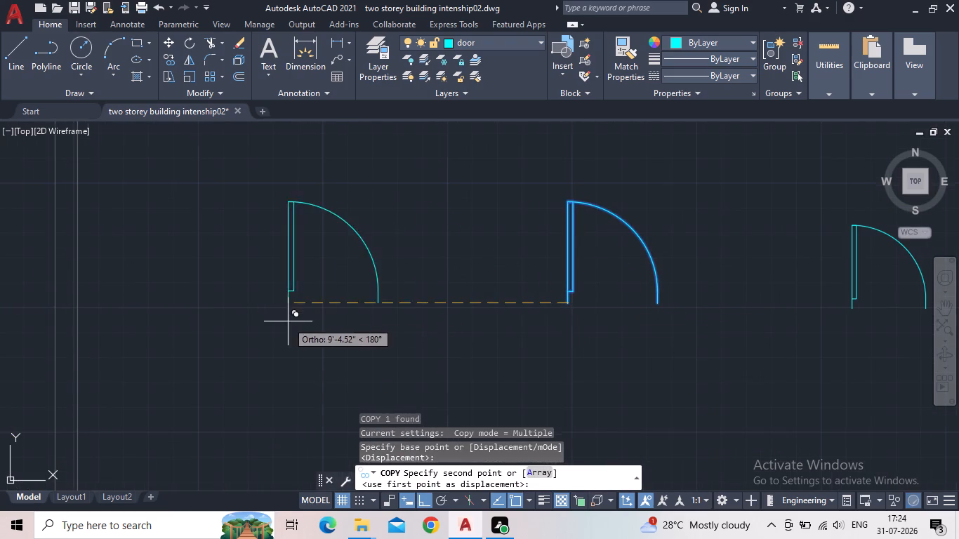
pyautogui.moveTo(293, 326); pyautogui.dragTo(431, 325, button='middle')
pyautogui.scroll(-1, 439, 323)
pyautogui.click(426, 493)
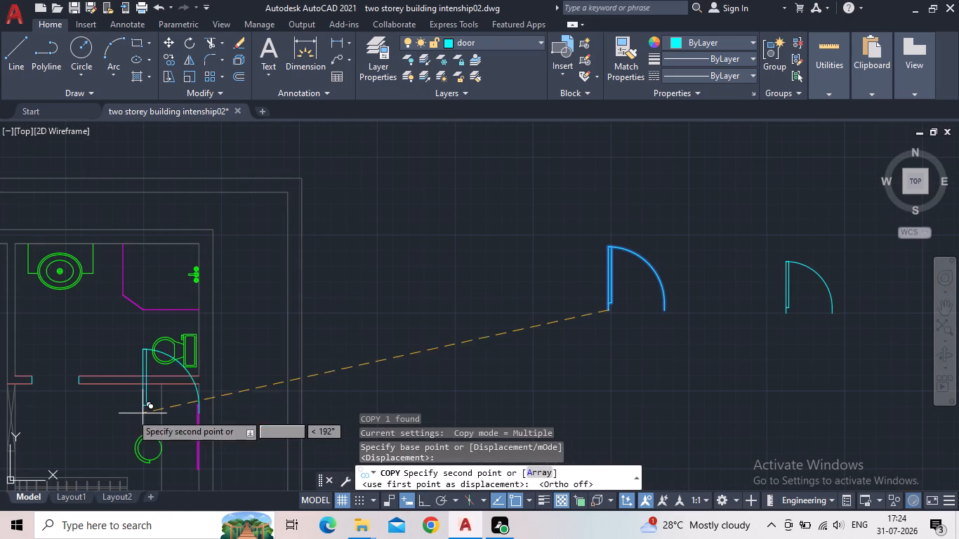
pyautogui.scroll(2, 31, 391)
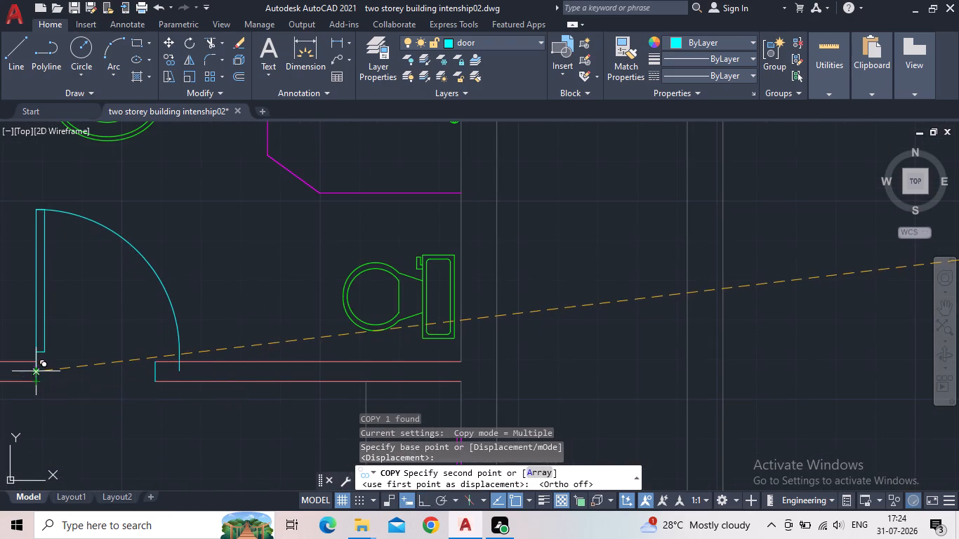
pyautogui.scroll(-1, 34, 383)
pyautogui.moveTo(36, 385); pyautogui.dragTo(258, 357, button='middle')
pyautogui.scroll(-1, 264, 357)
pyautogui.moveTo(279, 365); pyautogui.dragTo(436, 265, button='middle')
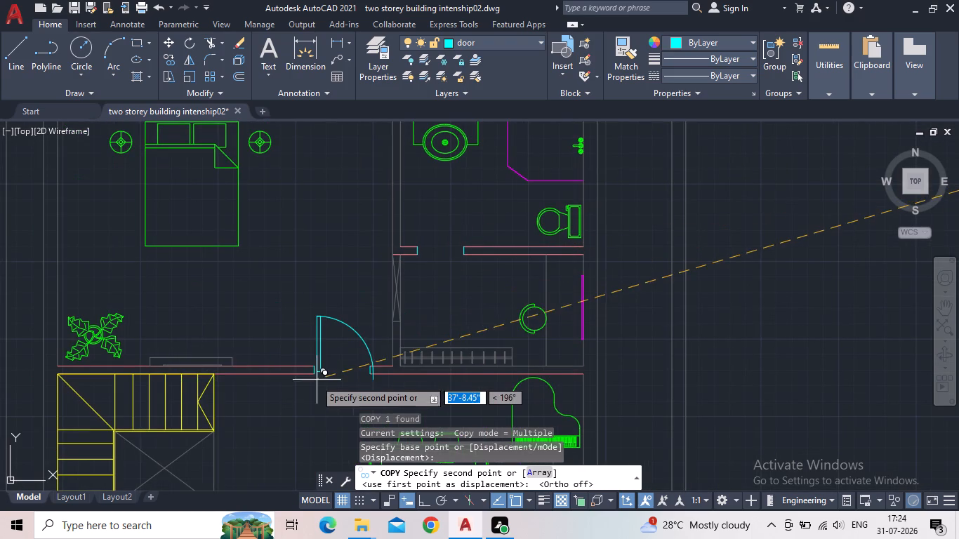
pyautogui.scroll(3, 314, 374)
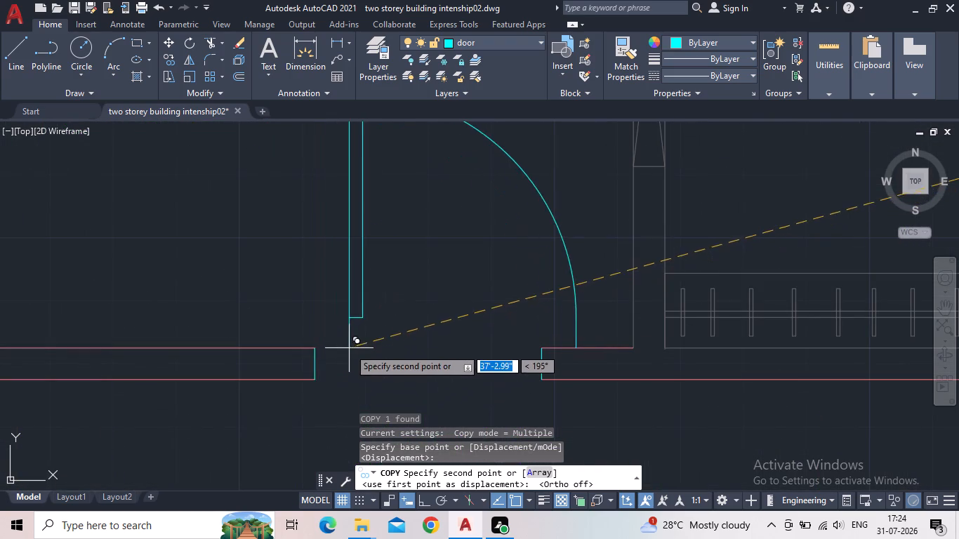
pyautogui.click(312, 379)
pyautogui.moveTo(388, 333); pyautogui.dragTo(379, 360, button='middle')
pyautogui.scroll(-3, 379, 360)
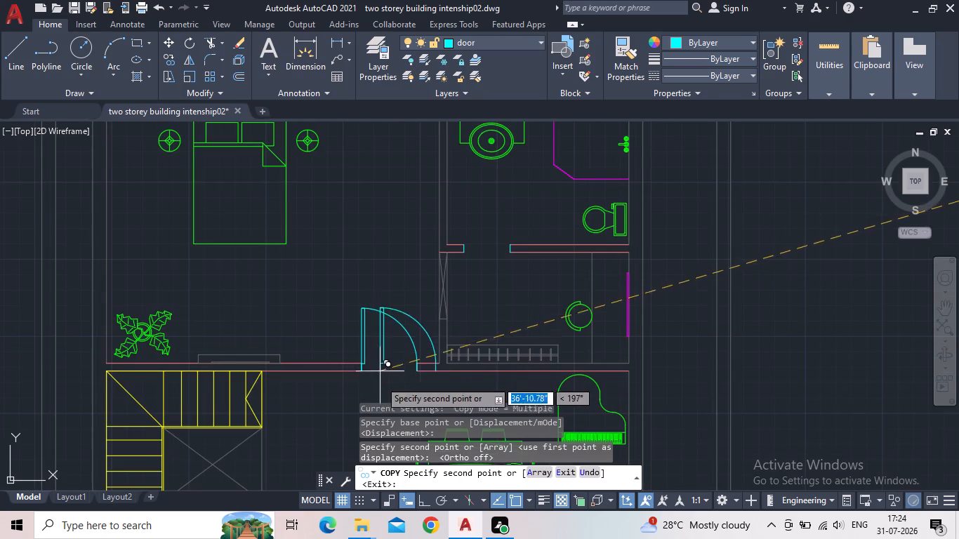
pyautogui.middleClick(382, 402)
pyautogui.press('Escape')
# Flip the upper bedroom door so that its hinge is on the jamb nearer the dressing area.
pyautogui.click(392, 354)
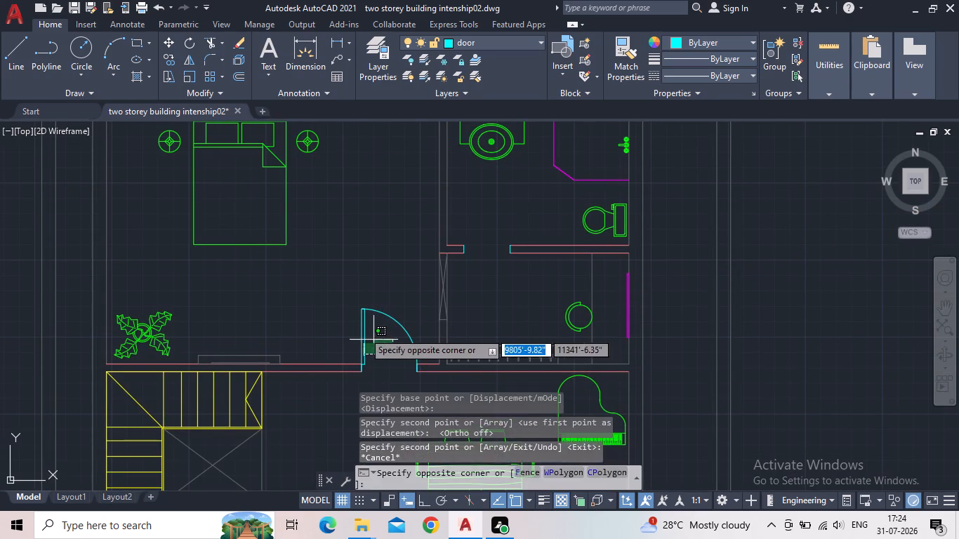
pyautogui.click(352, 325)
pyautogui.click(388, 387)
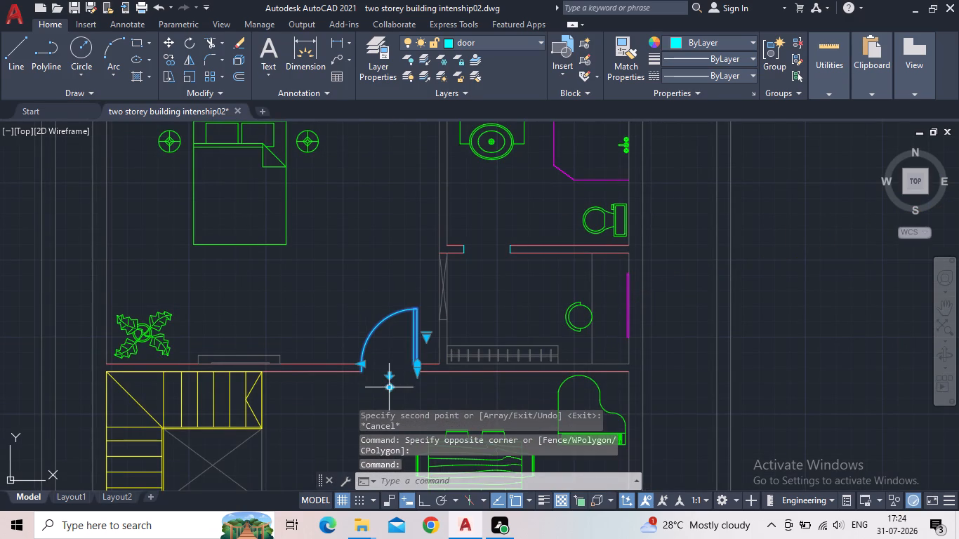
pyautogui.press('Escape')
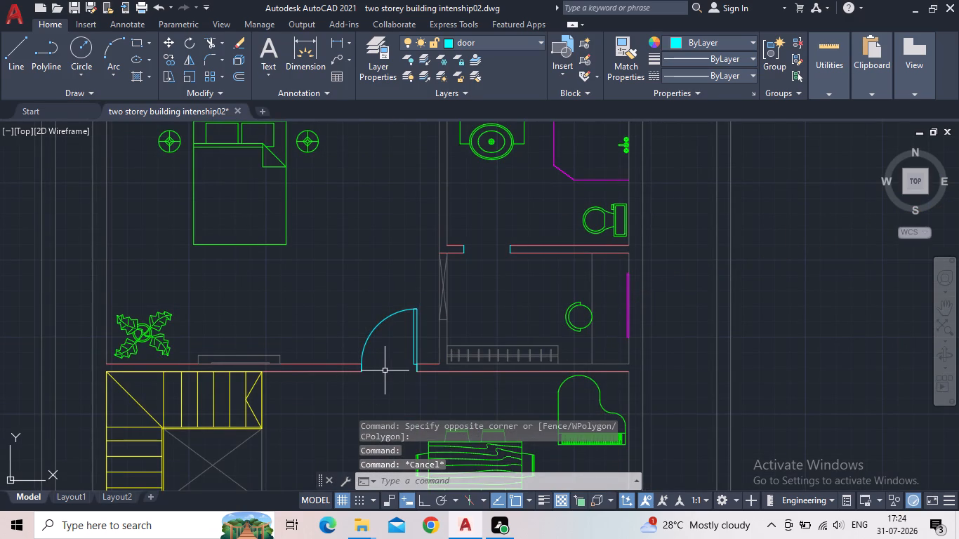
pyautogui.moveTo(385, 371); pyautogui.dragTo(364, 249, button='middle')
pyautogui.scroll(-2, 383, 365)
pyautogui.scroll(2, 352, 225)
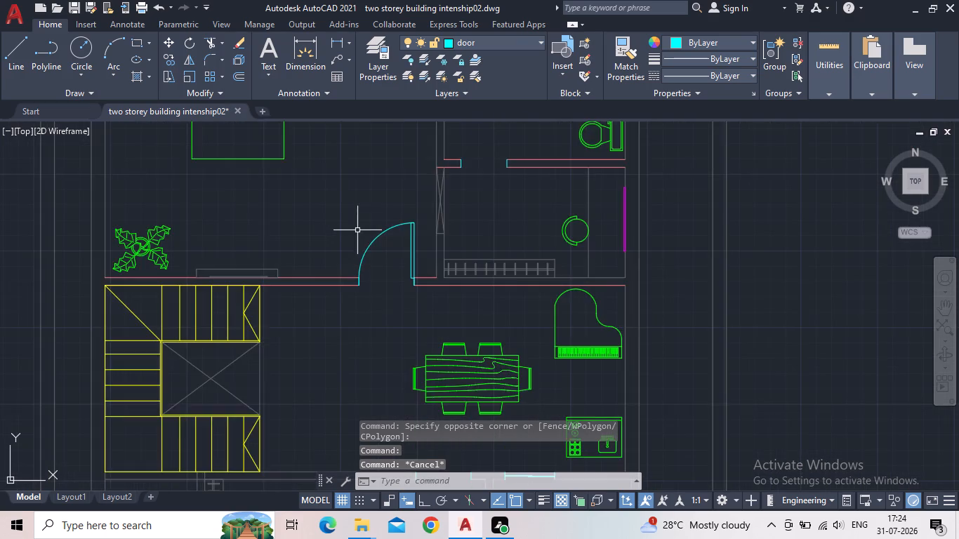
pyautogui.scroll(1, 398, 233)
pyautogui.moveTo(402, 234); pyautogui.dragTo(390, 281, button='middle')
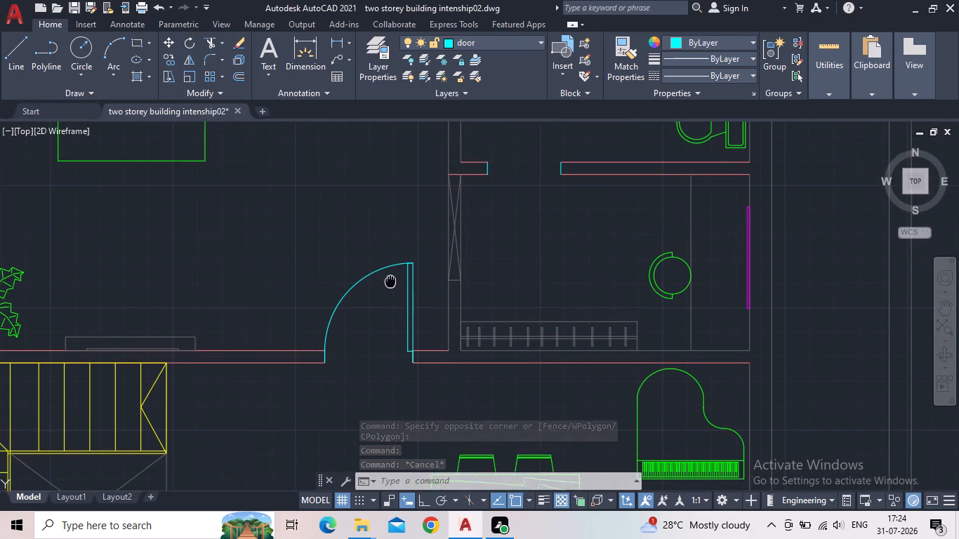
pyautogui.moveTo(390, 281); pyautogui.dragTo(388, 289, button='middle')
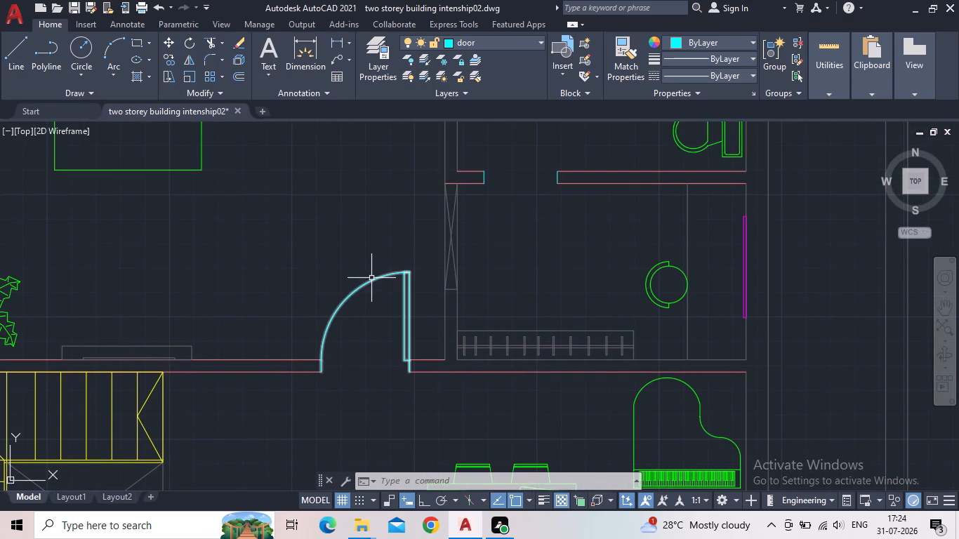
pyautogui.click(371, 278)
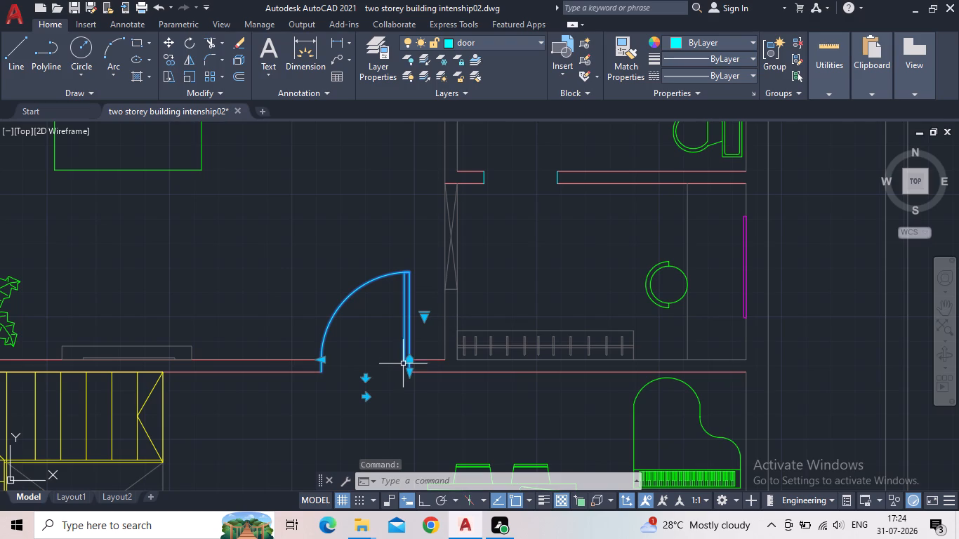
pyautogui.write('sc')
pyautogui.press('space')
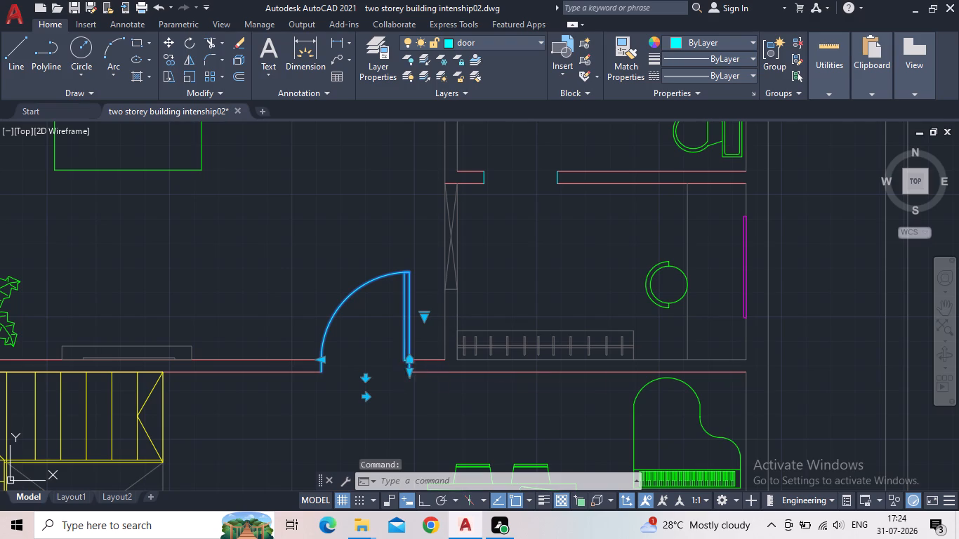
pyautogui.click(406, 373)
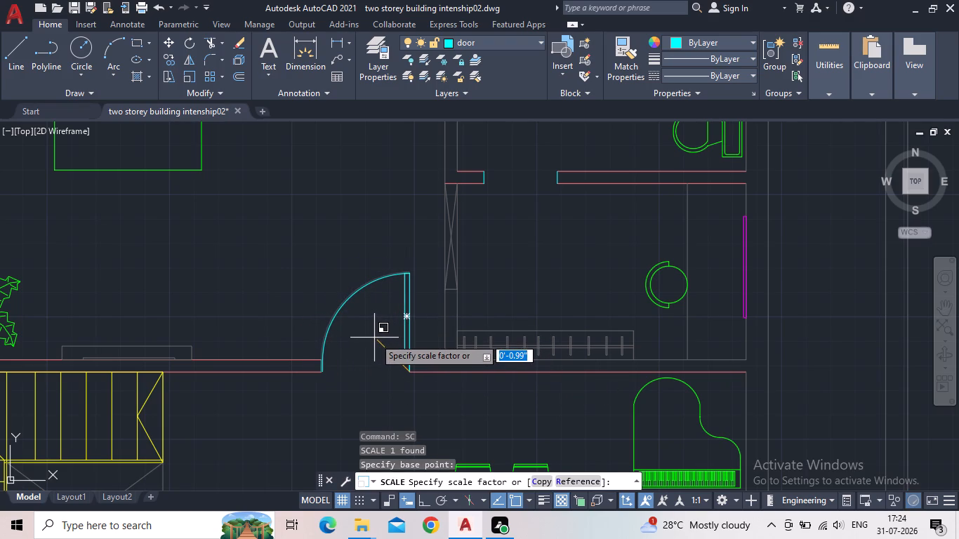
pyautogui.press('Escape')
# Examine the doorways around the upper bedroom and dining area of the upper floor plan.
pyautogui.scroll(-1, 374, 338)
pyautogui.moveTo(335, 313); pyautogui.dragTo(315, 304, button='middle')
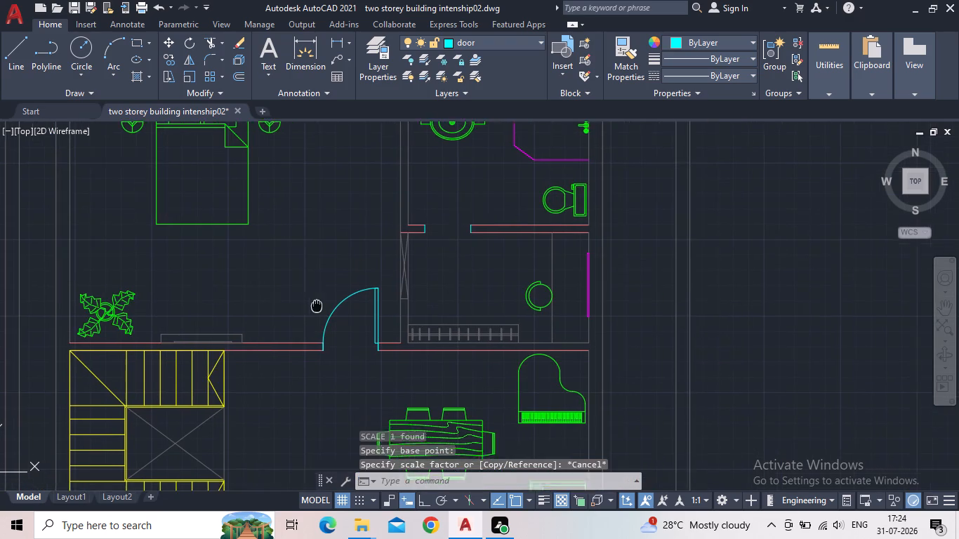
pyautogui.moveTo(315, 304); pyautogui.dragTo(300, 302, button='middle')
pyautogui.scroll(-1, 289, 295)
pyautogui.moveTo(320, 308); pyautogui.dragTo(365, 327, button='middle')
pyautogui.scroll(-2, 373, 331)
pyautogui.moveTo(366, 344); pyautogui.dragTo(322, 224, button='middle')
pyautogui.scroll(1, 366, 344)
pyautogui.scroll(2, 310, 199)
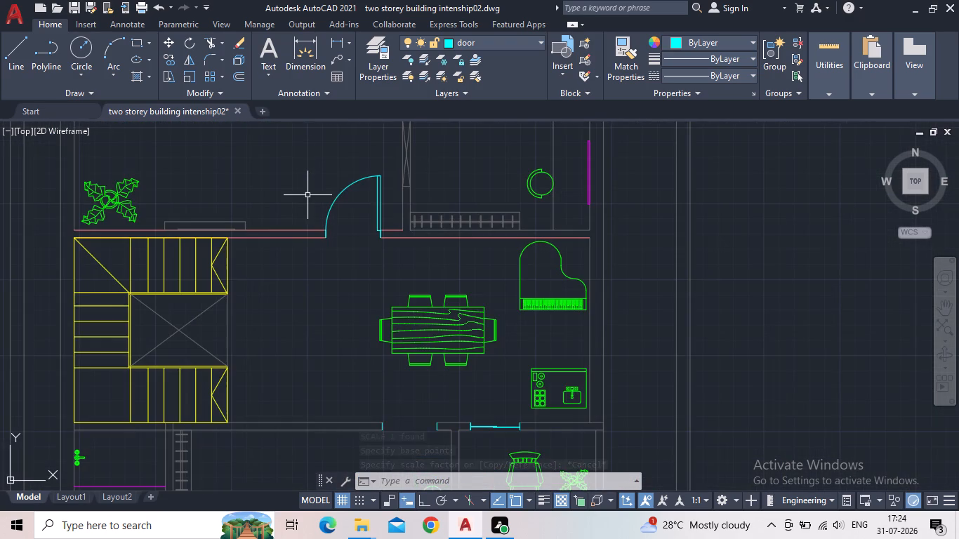
pyautogui.moveTo(359, 236); pyautogui.dragTo(350, 354, button='middle')
pyautogui.scroll(-1, 350, 354)
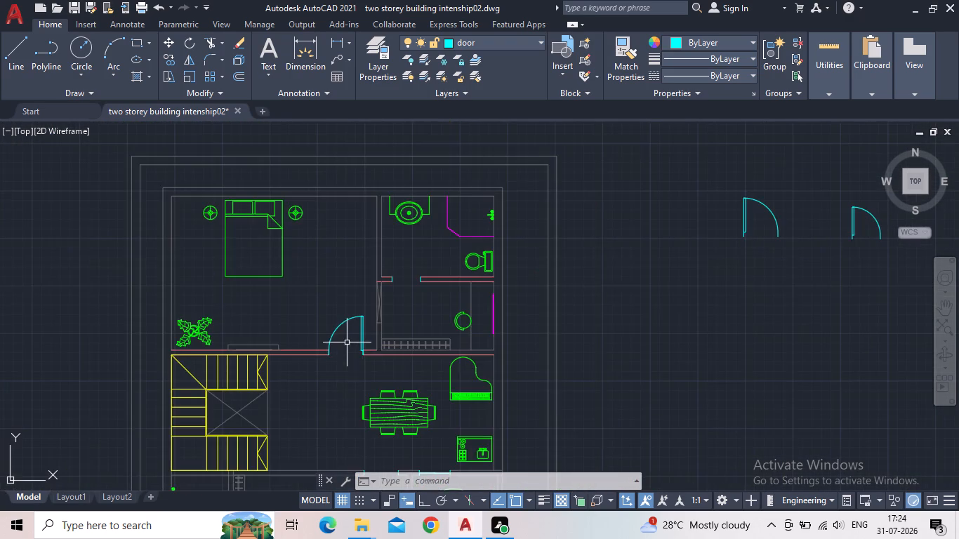
# Copy the upper bedroom door from its lower hinge end to just below the lower bedroom's doorway off the dining area.
pyautogui.moveTo(346, 341); pyautogui.dragTo(340, 212, button='middle')
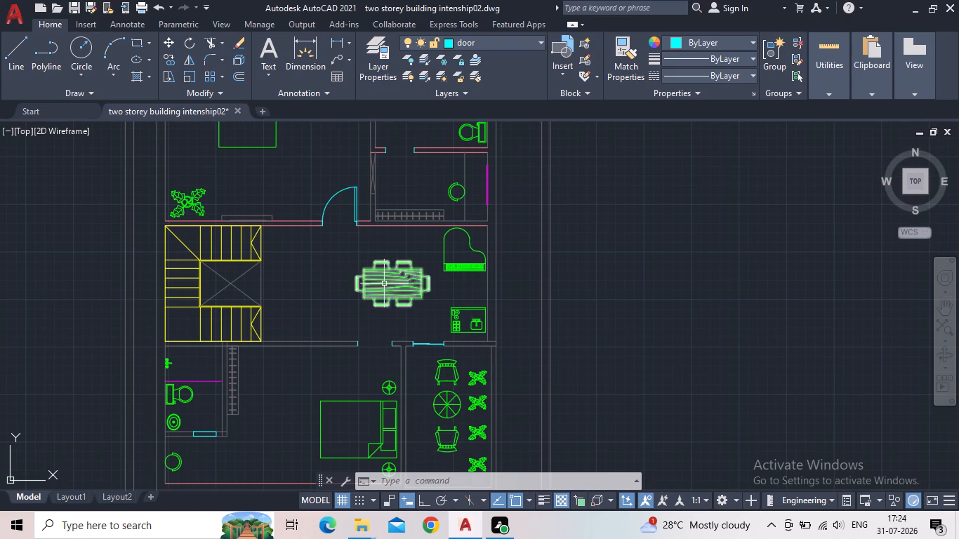
pyautogui.moveTo(346, 210); pyautogui.dragTo(328, 201)
pyautogui.click(297, 181)
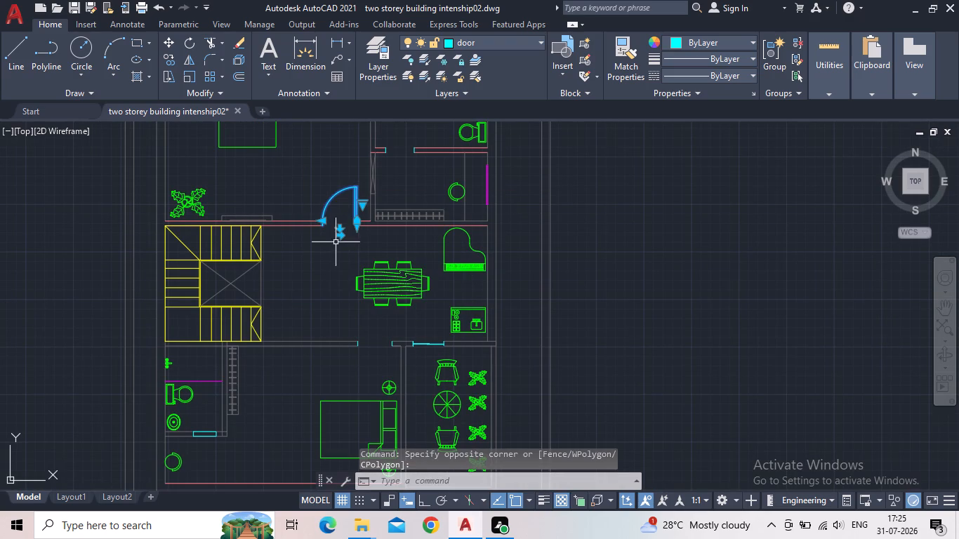
pyautogui.press('c')
pyautogui.press('o')
pyautogui.press('Return')
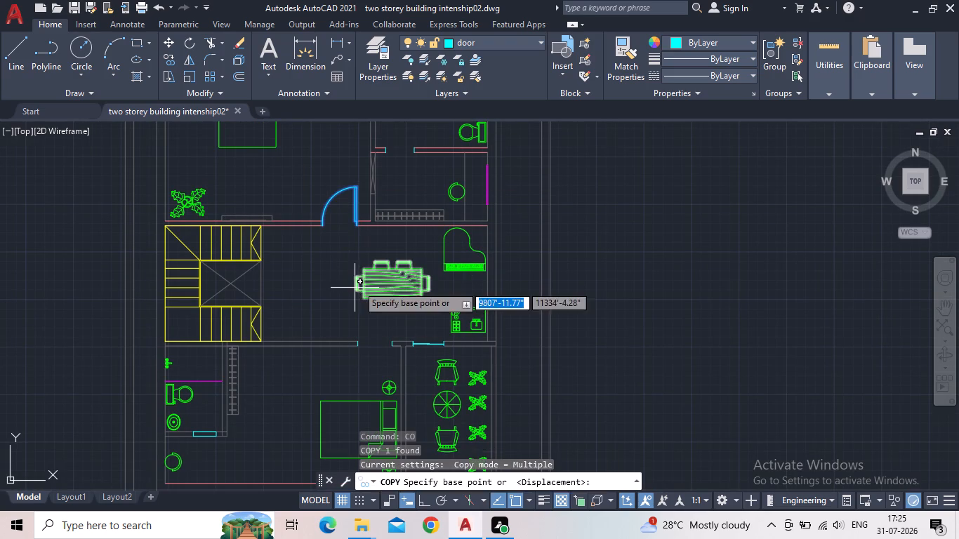
pyautogui.scroll(3, 329, 213)
pyautogui.click(432, 258)
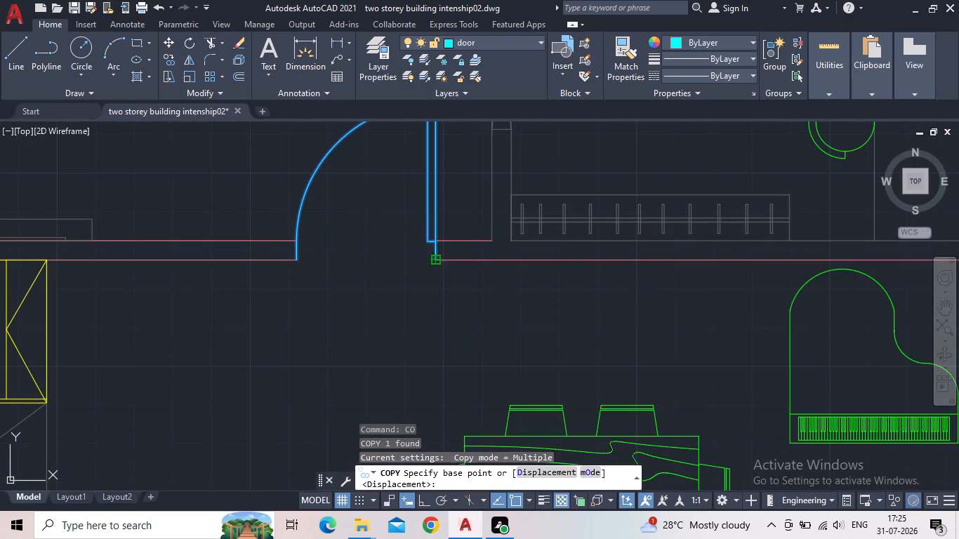
pyautogui.moveTo(411, 361); pyautogui.dragTo(374, 251, button='middle')
pyautogui.scroll(-4, 372, 246)
pyautogui.moveTo(425, 365); pyautogui.dragTo(390, 275, button='middle')
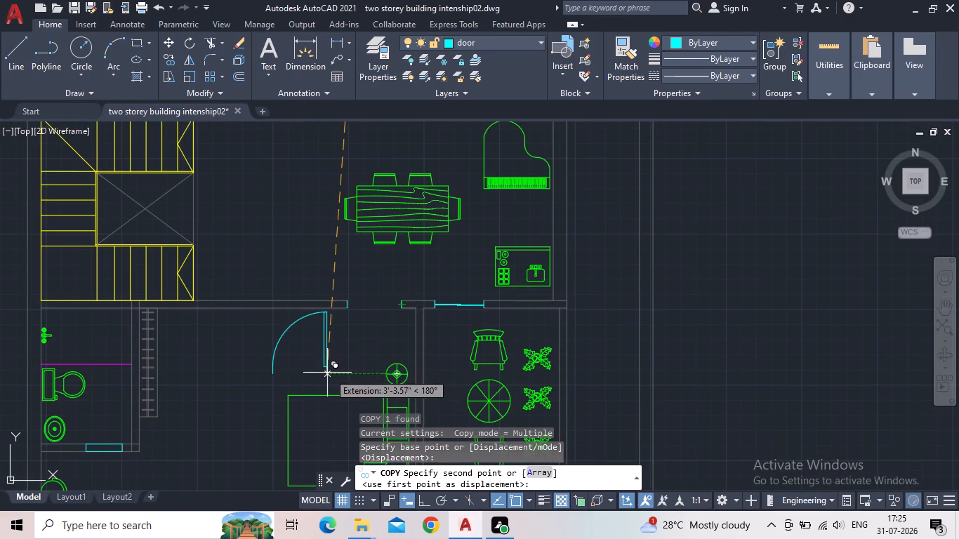
pyautogui.click(378, 319)
pyautogui.press('Escape')
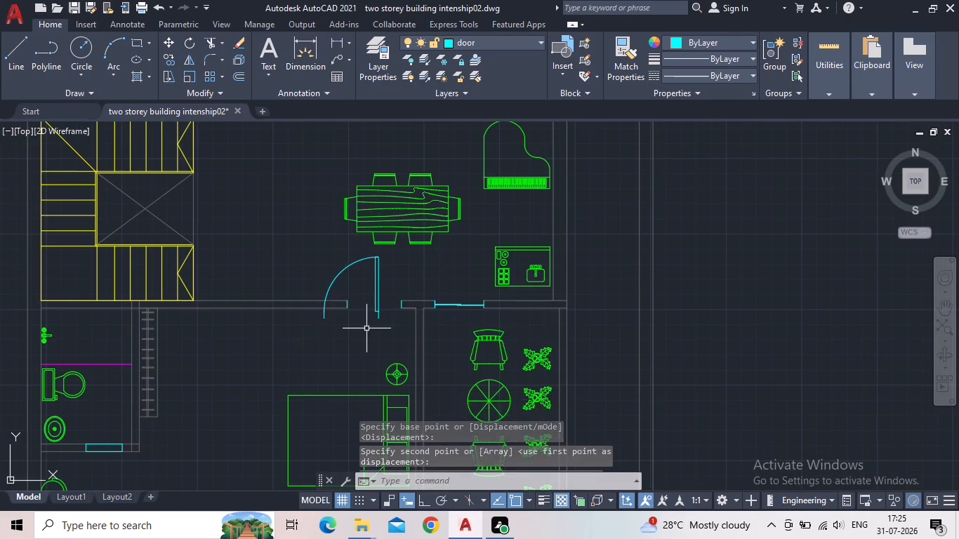
# Flip the copied door's hung side so that it swings down into the lower bedroom.
pyautogui.click(376, 312)
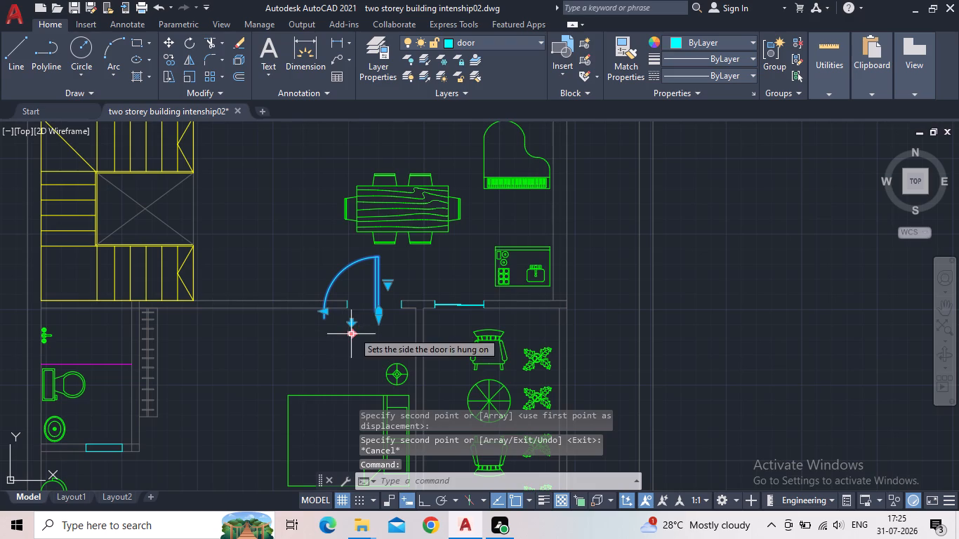
pyautogui.click(353, 326)
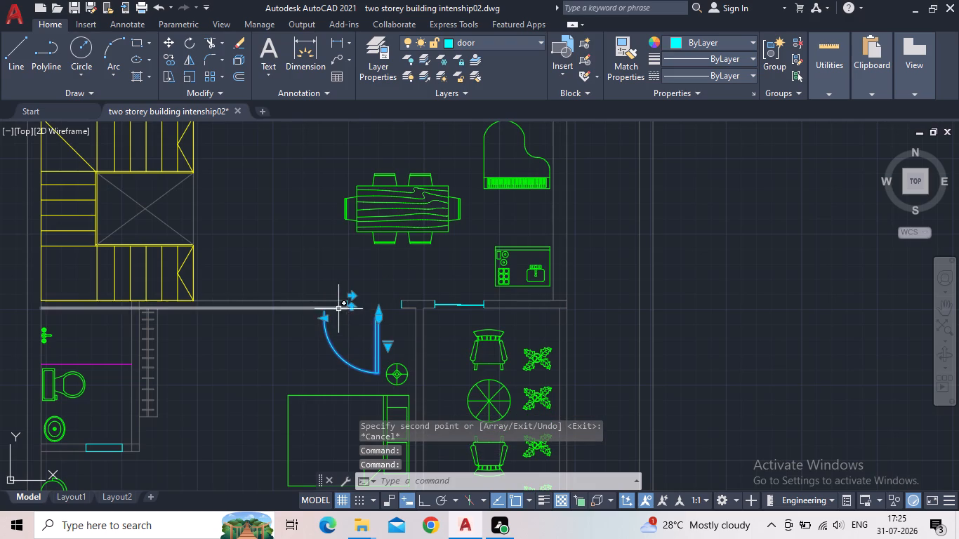
pyautogui.press('Escape')
# Move the flipped door from its upper hinge end to the dining-side corner of the doorway jamb nearer the sliding door.
pyautogui.press('m')
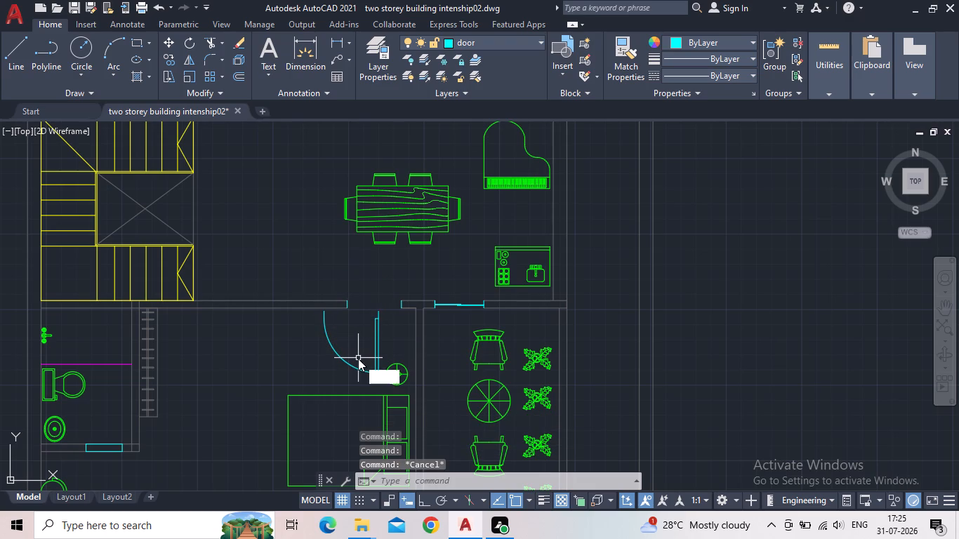
pyautogui.press('Return')
pyautogui.click(325, 357)
pyautogui.click(350, 345)
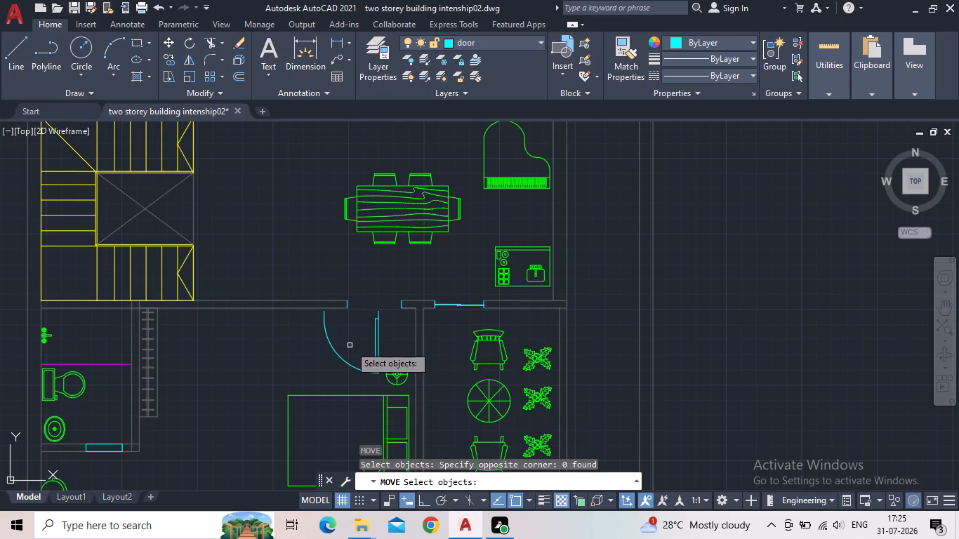
pyautogui.click(384, 340)
pyautogui.click(369, 336)
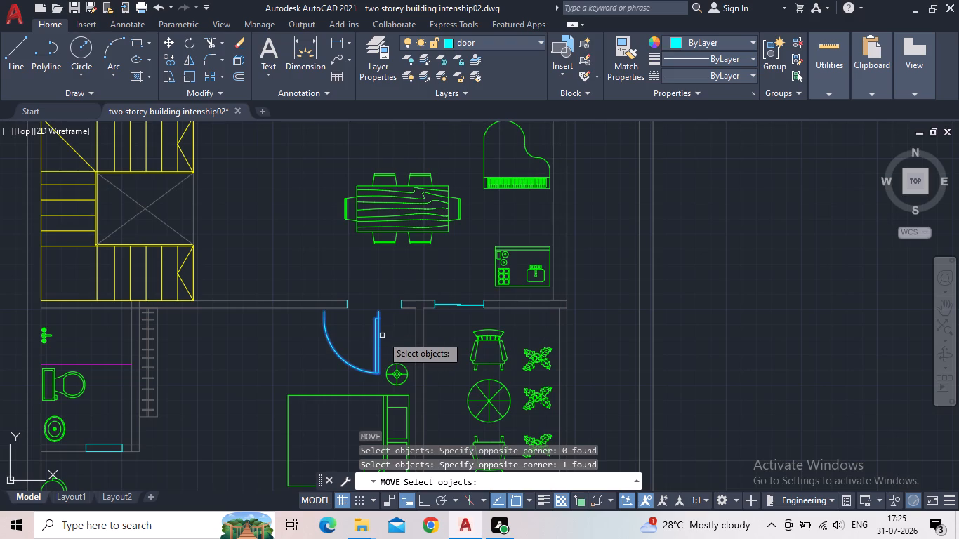
pyautogui.press('space')
pyautogui.scroll(2, 369, 310)
pyautogui.click(390, 320)
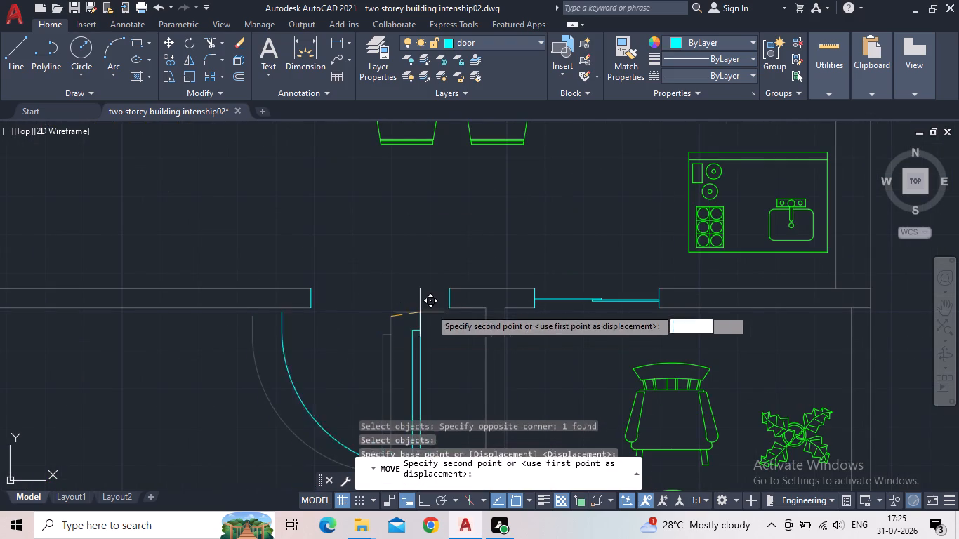
pyautogui.click(449, 291)
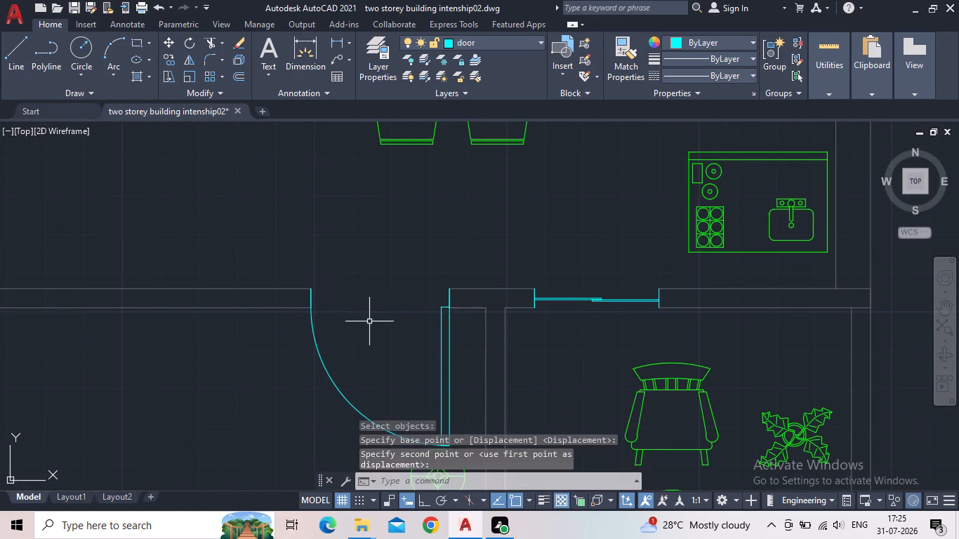
pyautogui.press('Escape')
# Move the lower bedroom's upper bedside lamp slightly down towards the bed, clear of the door leaf.
pyautogui.scroll(-3, 355, 342)
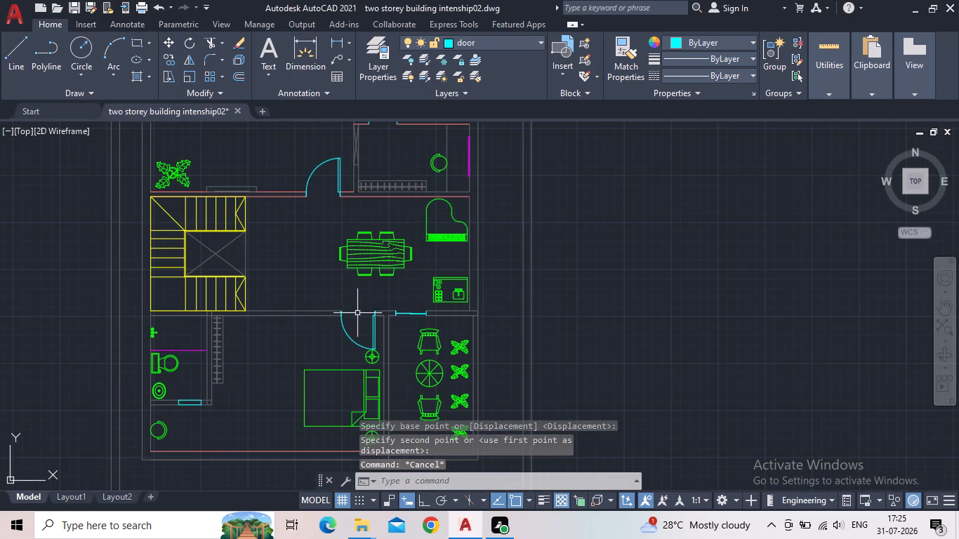
pyautogui.scroll(1, 364, 361)
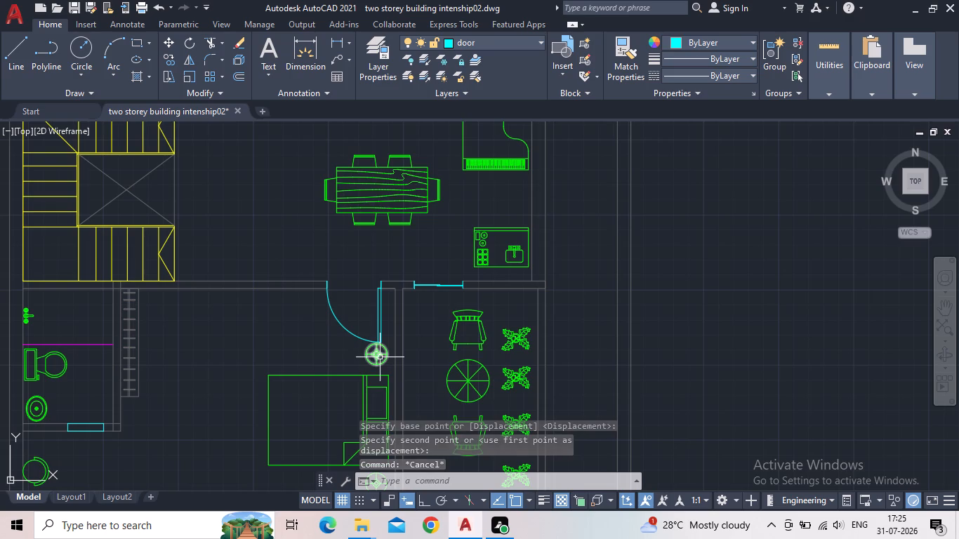
pyautogui.click(380, 357)
pyautogui.scroll(3, 376, 359)
pyautogui.click(379, 339)
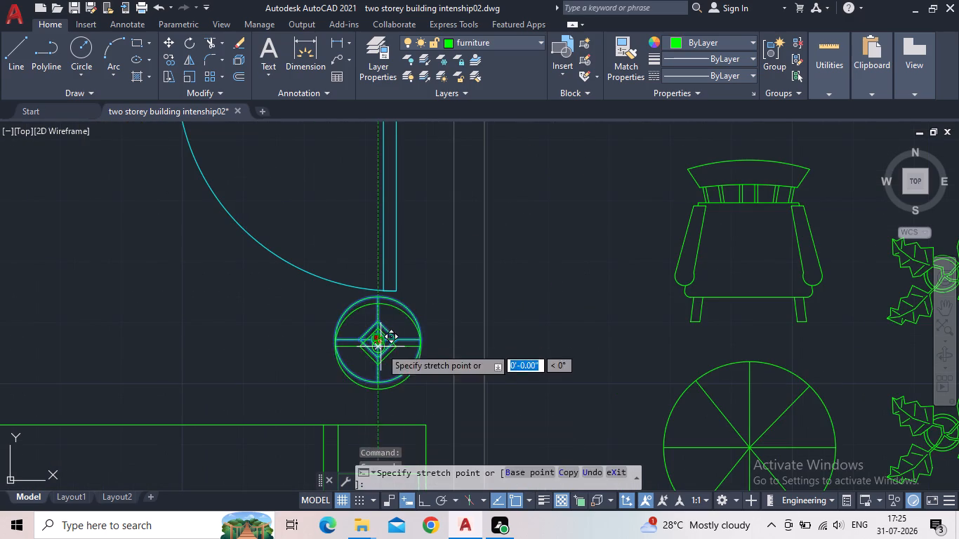
pyautogui.click(385, 359)
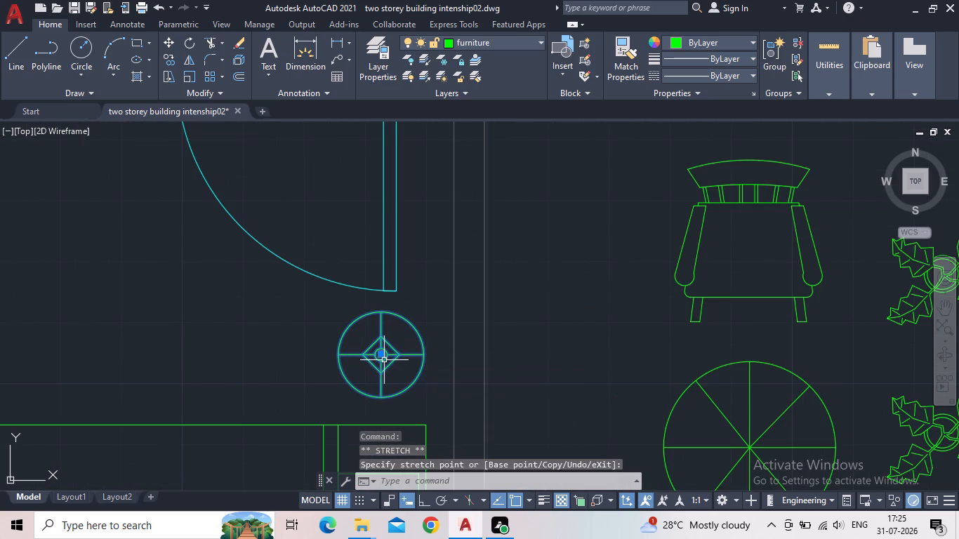
pyautogui.press('Escape')
# Examine the upper floor plan's doorways and the spare door copies beside it.
pyautogui.scroll(-2, 381, 361)
pyautogui.middleClick(332, 328)
pyautogui.scroll(-3, 331, 323)
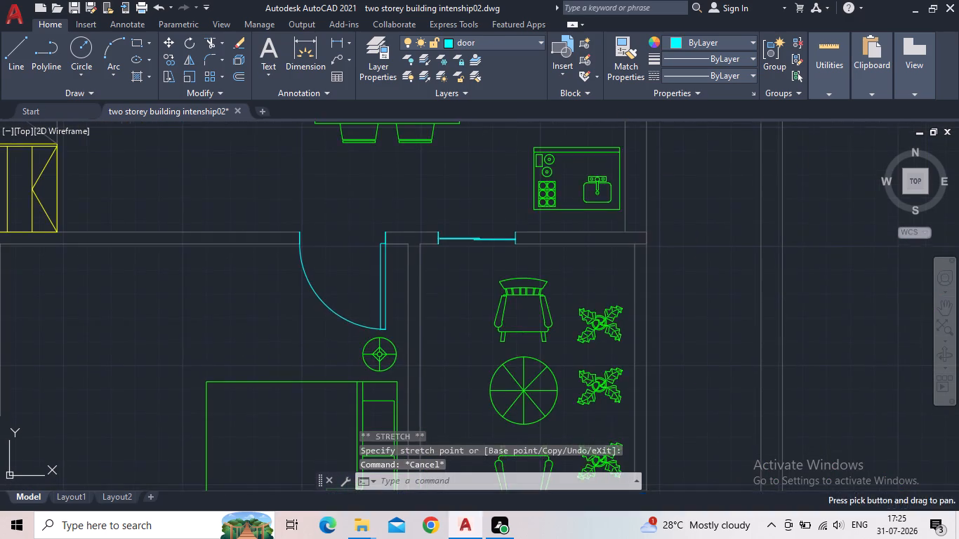
pyautogui.moveTo(330, 317); pyautogui.dragTo(350, 281, button='middle')
pyautogui.moveTo(329, 306); pyautogui.dragTo(352, 293, button='middle')
pyautogui.scroll(-1, 352, 293)
pyautogui.moveTo(345, 277); pyautogui.dragTo(319, 404, button='middle')
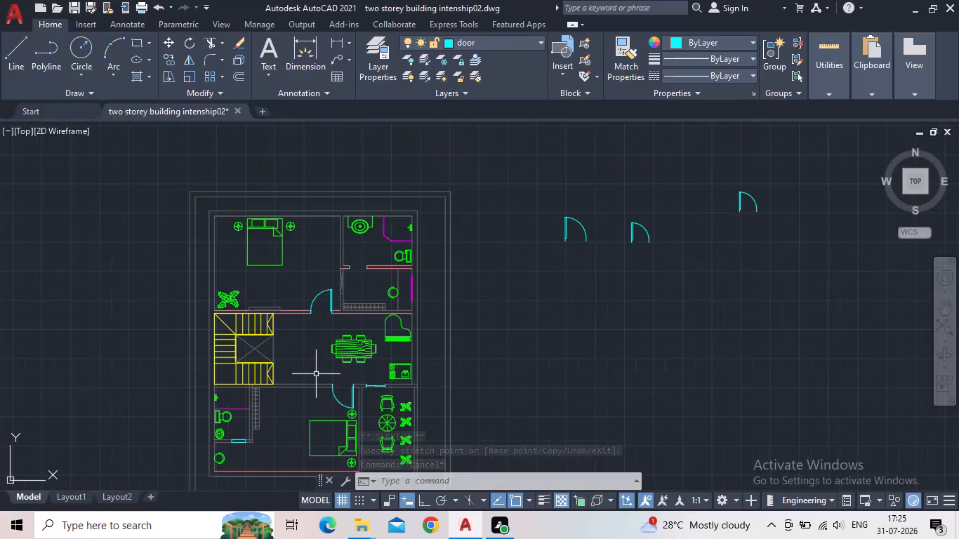
pyautogui.moveTo(333, 337); pyautogui.dragTo(375, 229, button='middle')
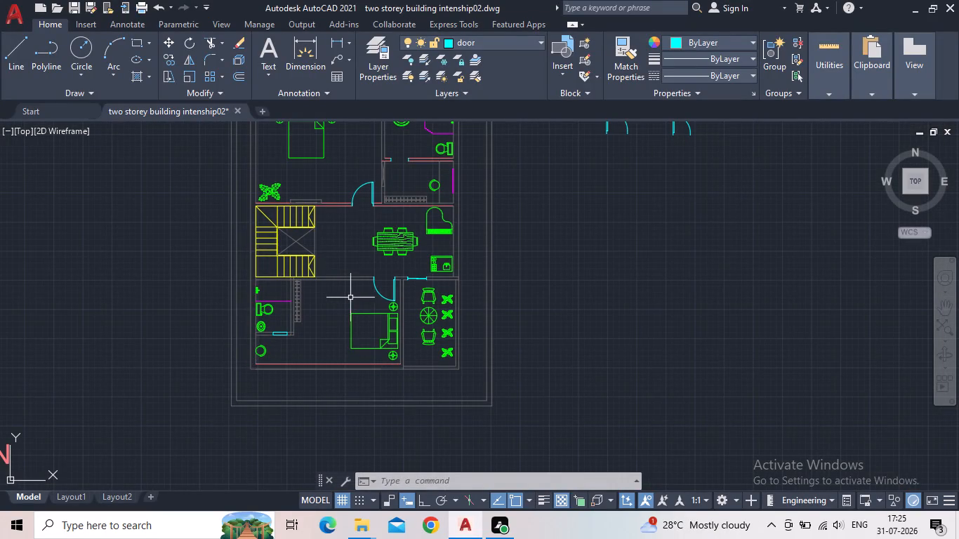
pyautogui.scroll(-1, 350, 239)
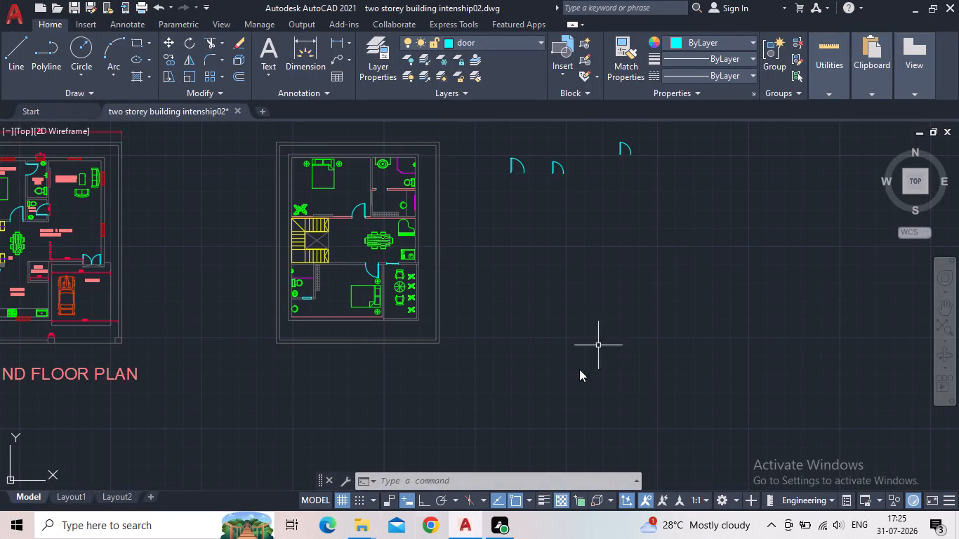
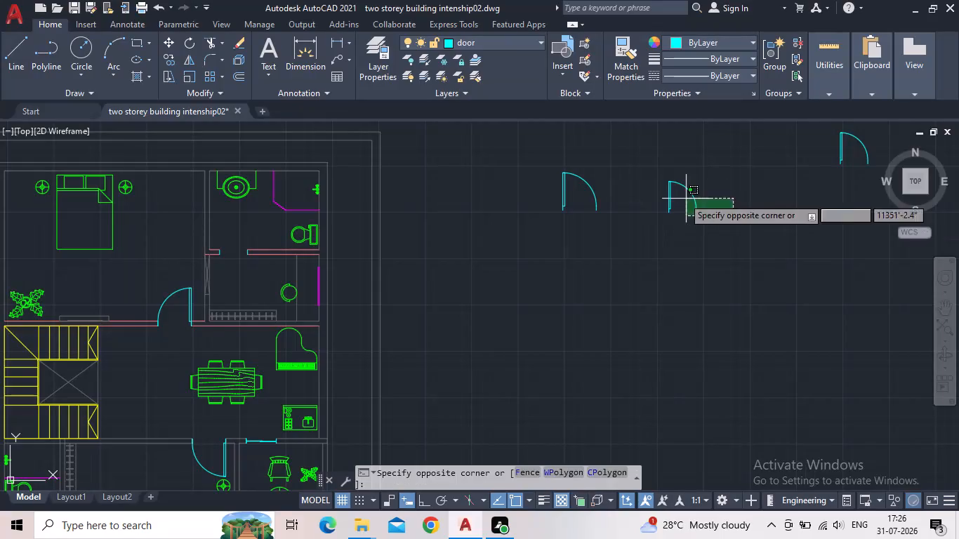
# Scale the smaller loose door beside the plan by reference across its opening width to a new length of 2'.
pyautogui.click(657, 180)
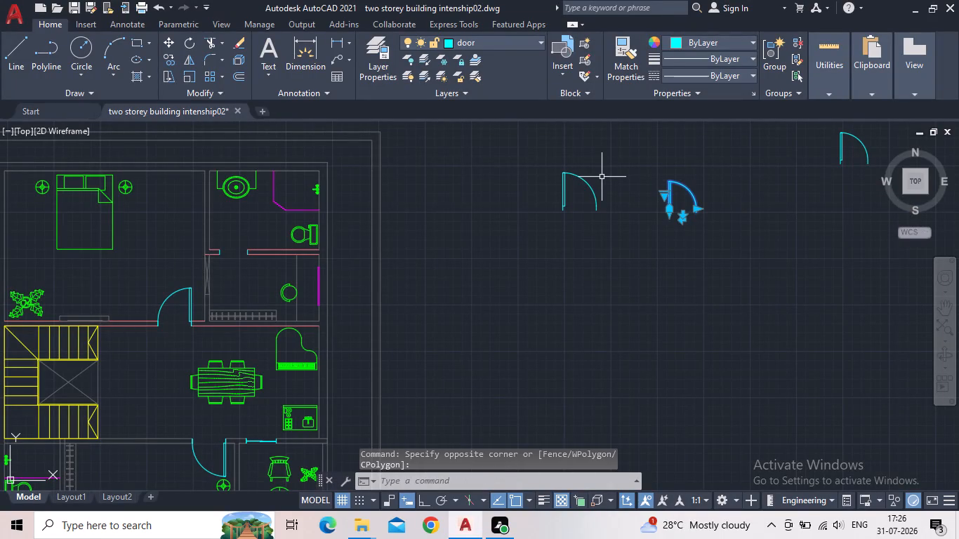
pyautogui.scroll(2, 669, 225)
pyautogui.moveTo(661, 207); pyautogui.dragTo(613, 328, button='middle')
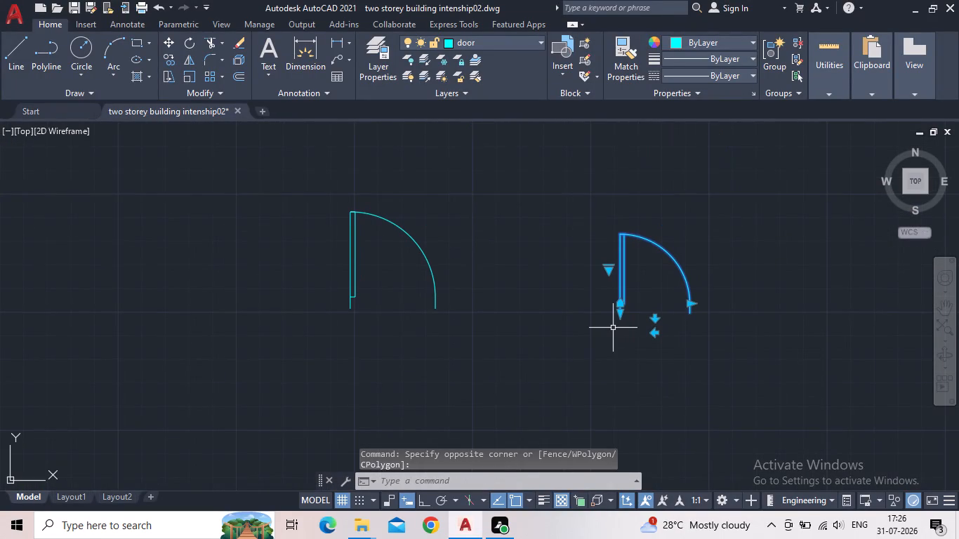
pyautogui.press('s')
pyautogui.press('c')
pyautogui.press('space')
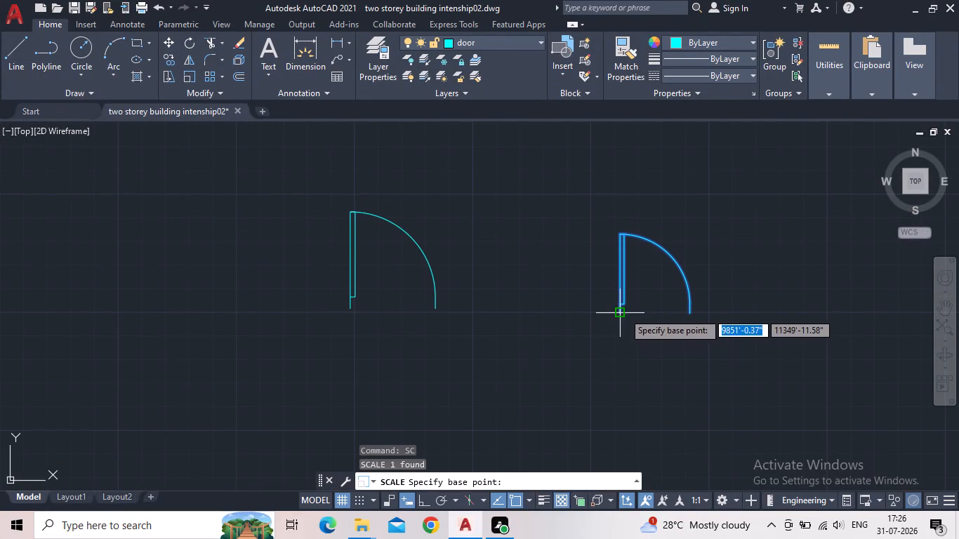
pyautogui.click(623, 312)
pyautogui.click(571, 477)
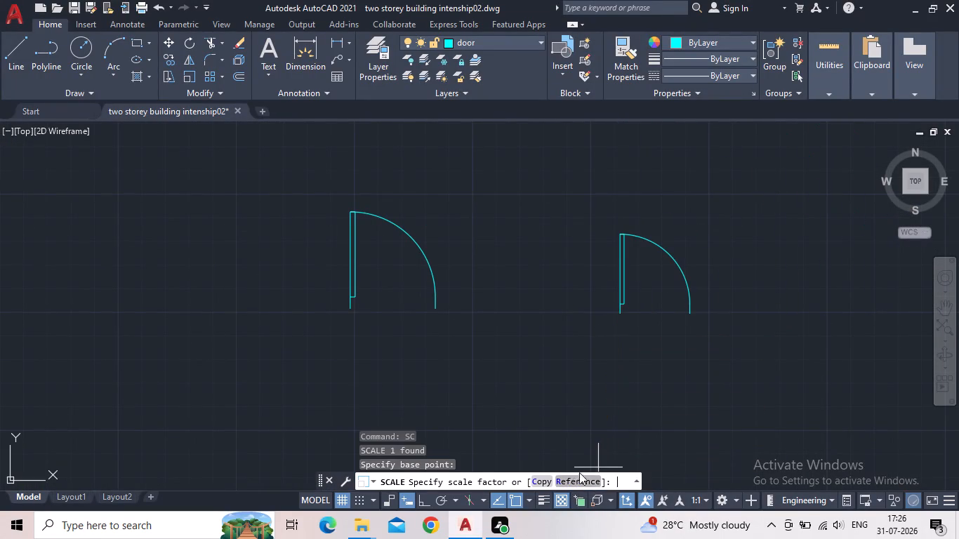
pyautogui.click(621, 315)
pyautogui.click(688, 316)
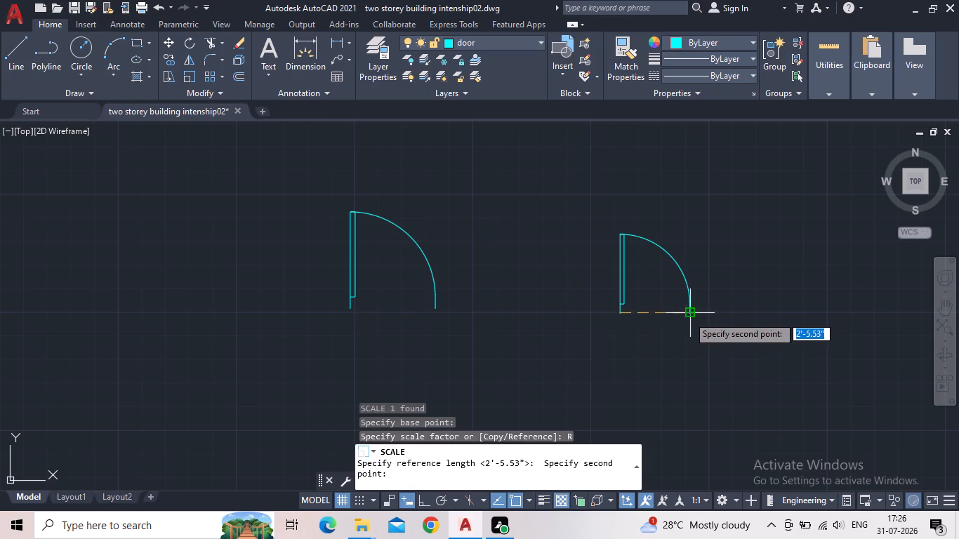
pyautogui.click(424, 503)
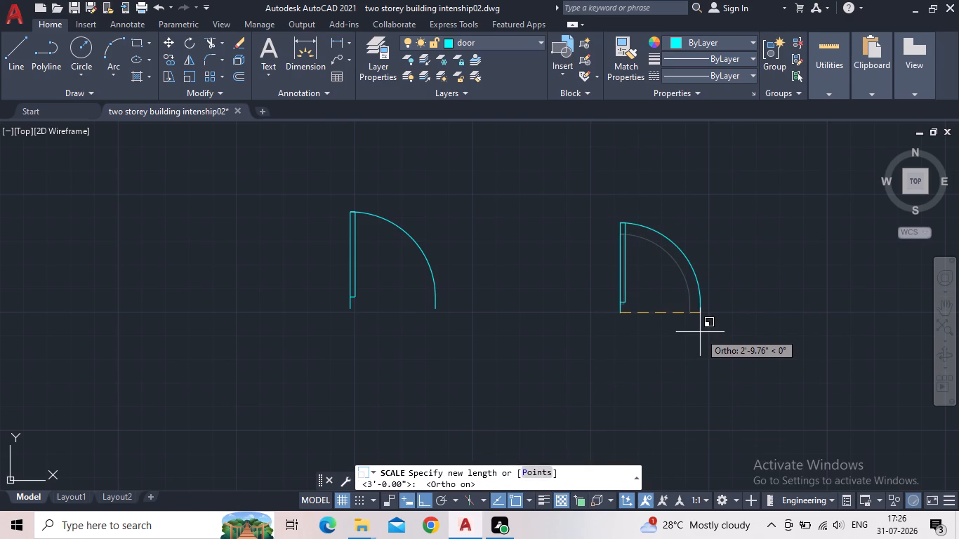
pyautogui.write("2'")
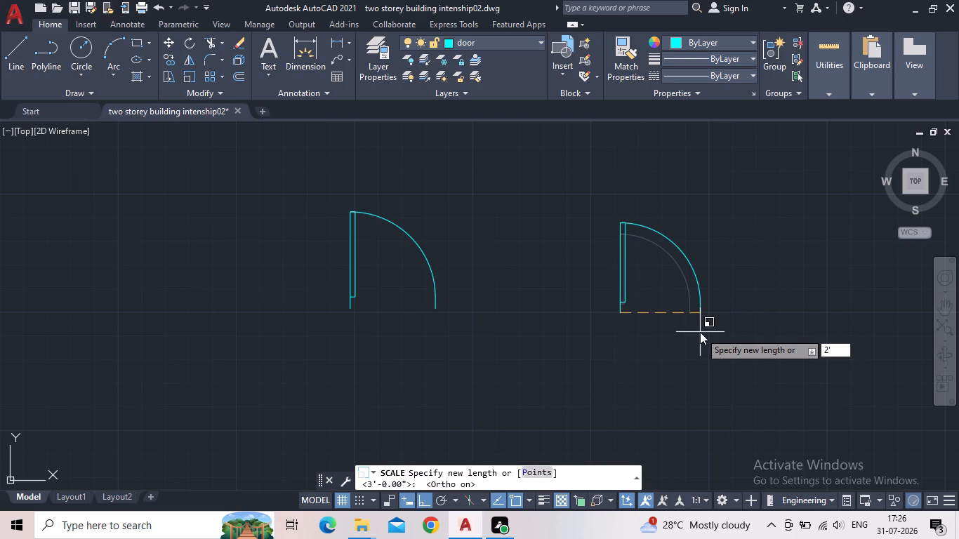
pyautogui.press('Return')
# Copy the resized 2' door from its lower hinge corner to the jamb of the upper bathroom's wall opening.
pyautogui.click(705, 331)
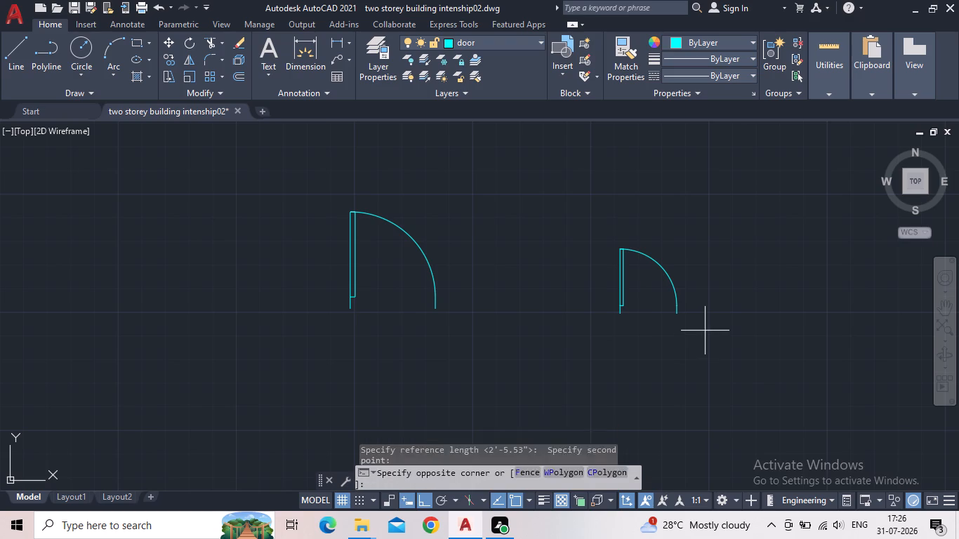
pyautogui.click(544, 232)
pyautogui.press('c')
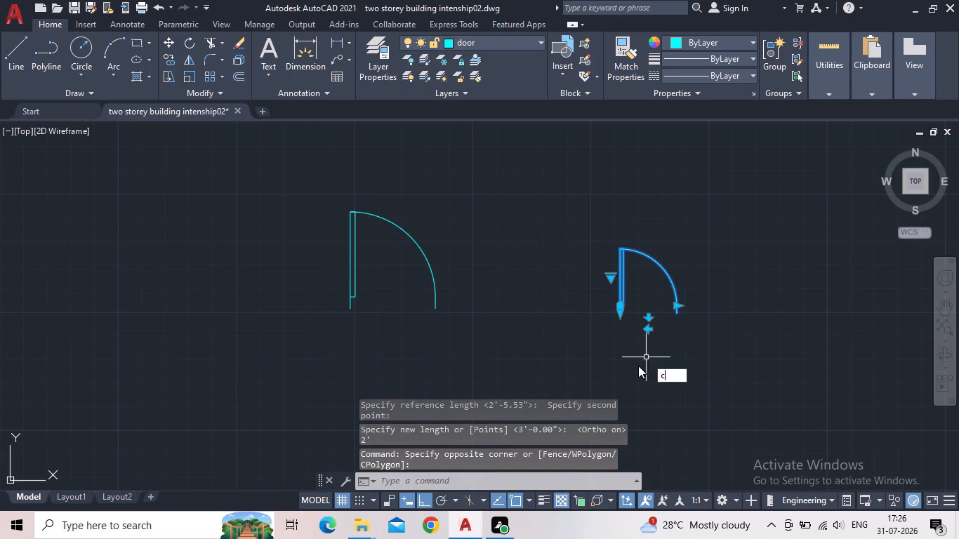
pyautogui.press('o')
pyautogui.press('Return')
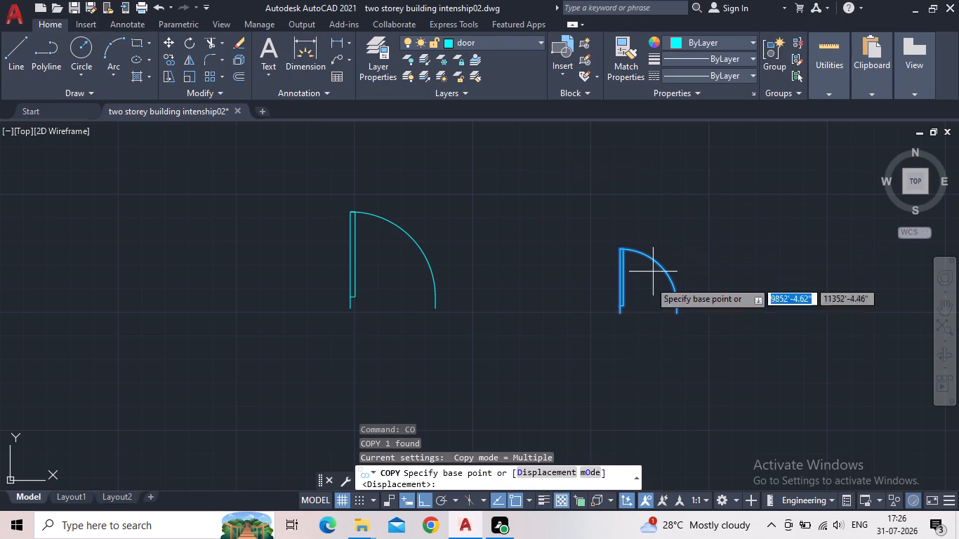
pyautogui.click(621, 317)
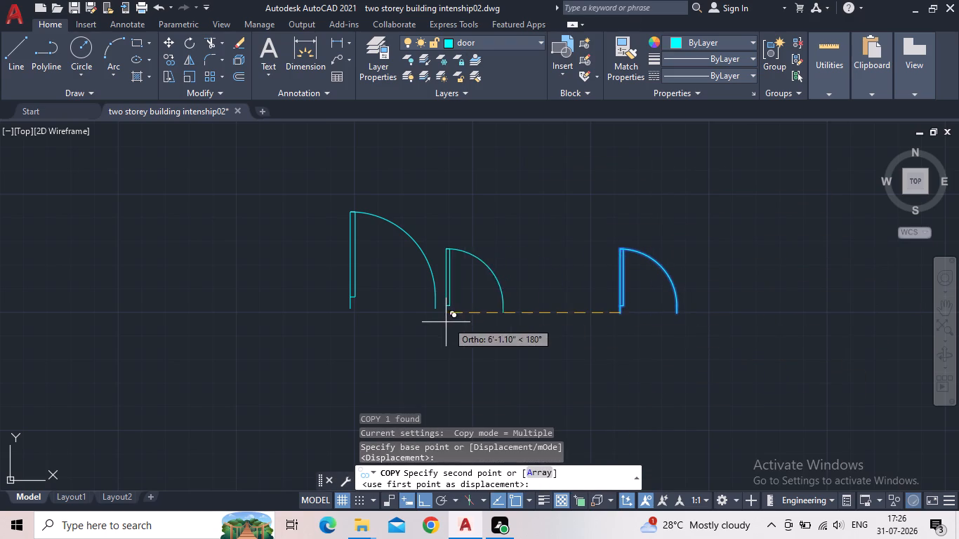
pyautogui.moveTo(448, 325); pyautogui.dragTo(559, 307, button='middle')
pyautogui.scroll(-1, 560, 308)
pyautogui.click(423, 500)
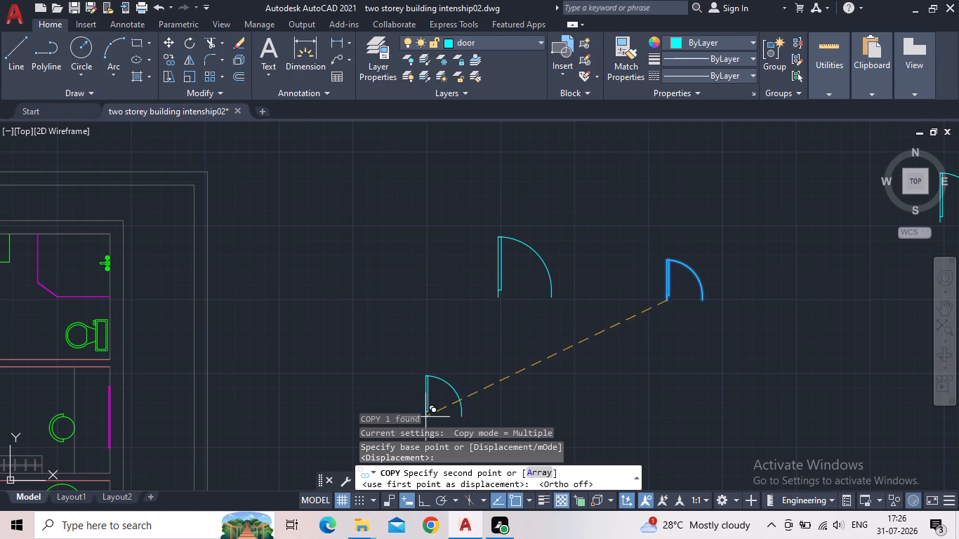
pyautogui.moveTo(196, 354); pyautogui.dragTo(365, 304, button='middle')
pyautogui.scroll(2, 105, 324)
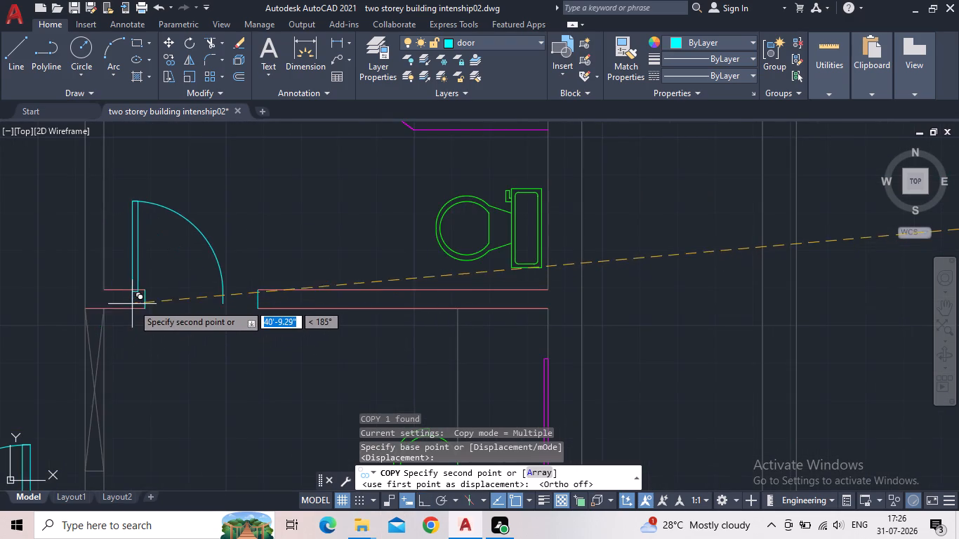
pyautogui.scroll(1, 139, 302)
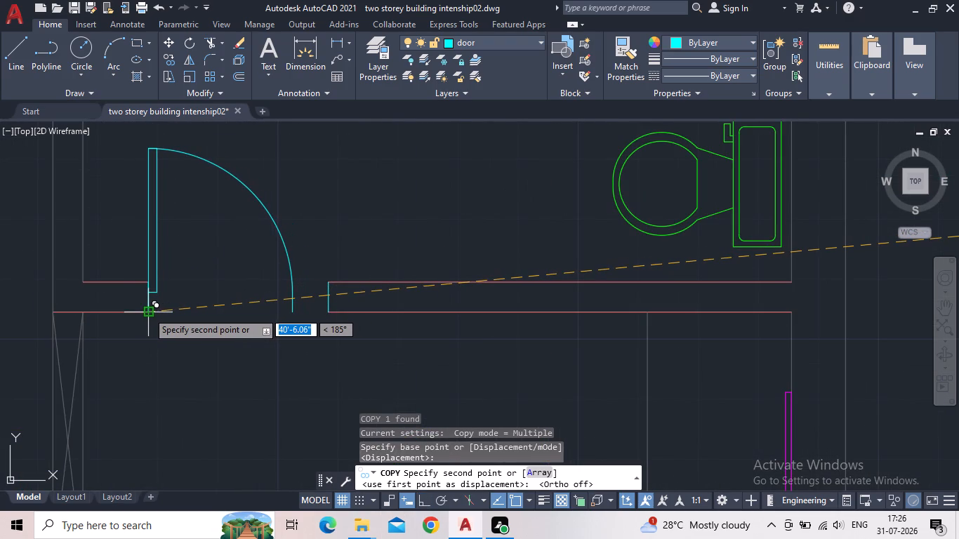
pyautogui.scroll(2, 147, 314)
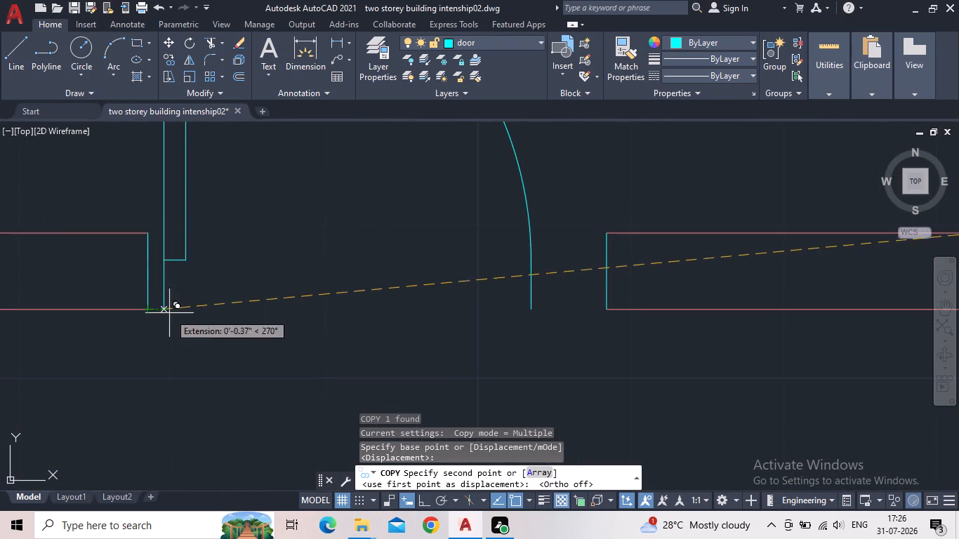
pyautogui.scroll(-4, 171, 314)
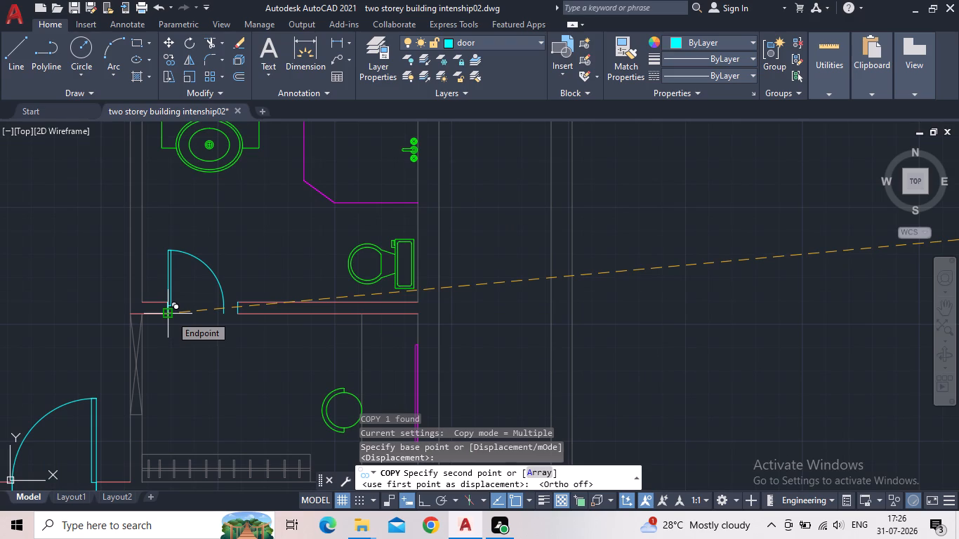
pyautogui.click(170, 315)
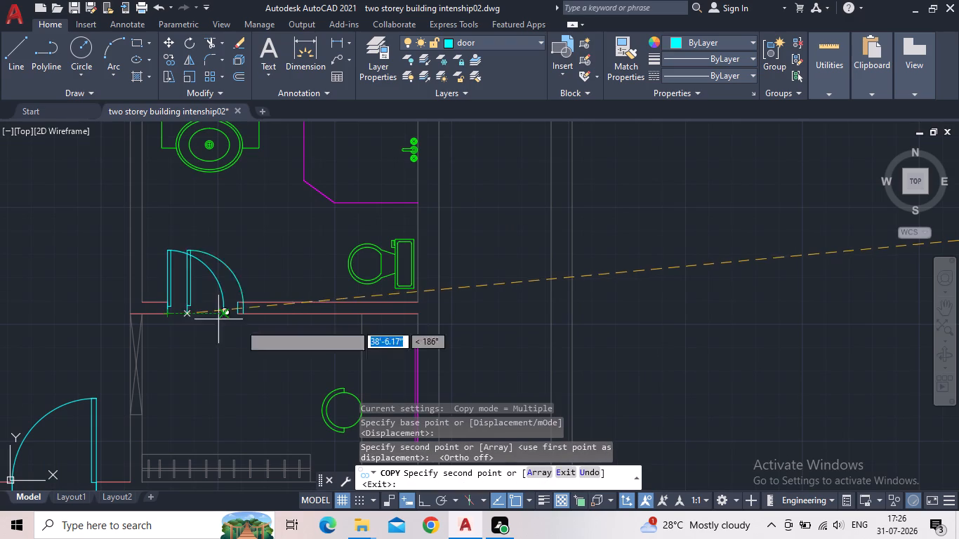
pyautogui.press('Escape')
# Delete the short jamb line on the opposite side of the upper bathroom's door opening.
pyautogui.scroll(3, 253, 324)
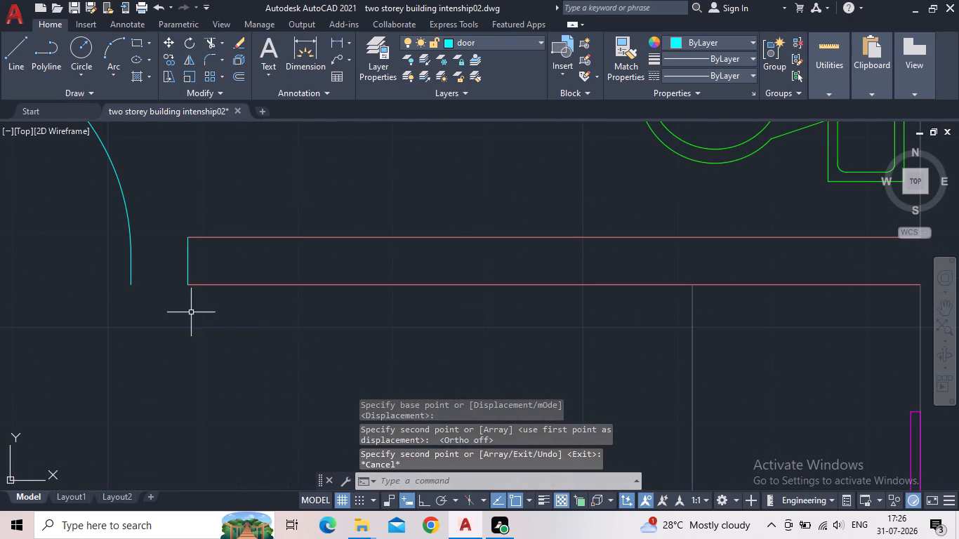
pyautogui.click(190, 269)
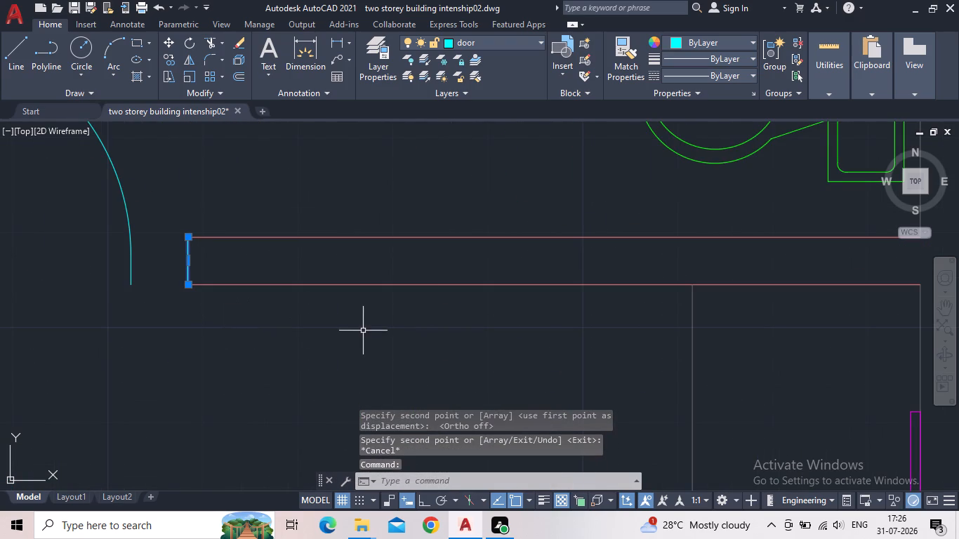
pyautogui.press('Delete')
# Extend both wall lines beside the upper bathroom's opening to meet the free edge of the new door.
pyautogui.scroll(-2, 341, 253)
pyautogui.scroll(1, 312, 263)
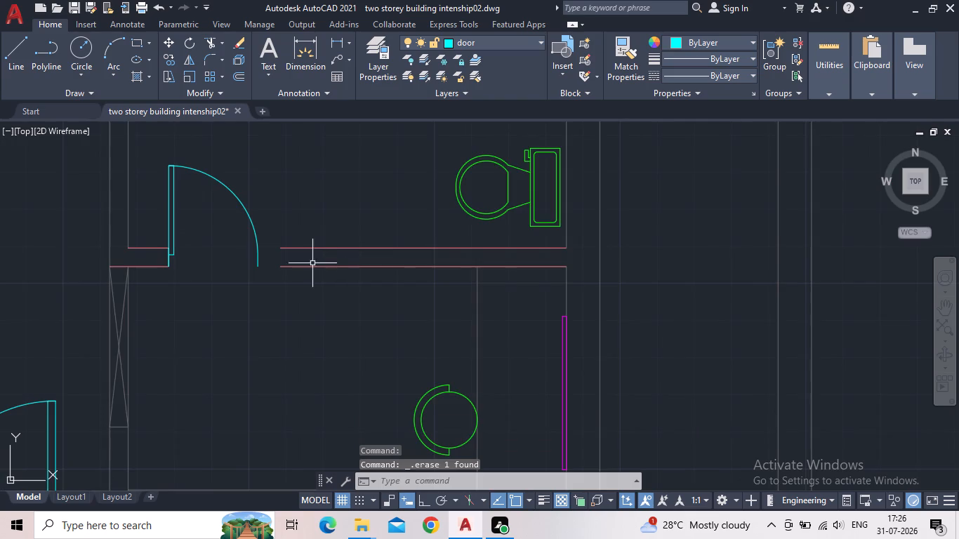
pyautogui.scroll(1, 312, 263)
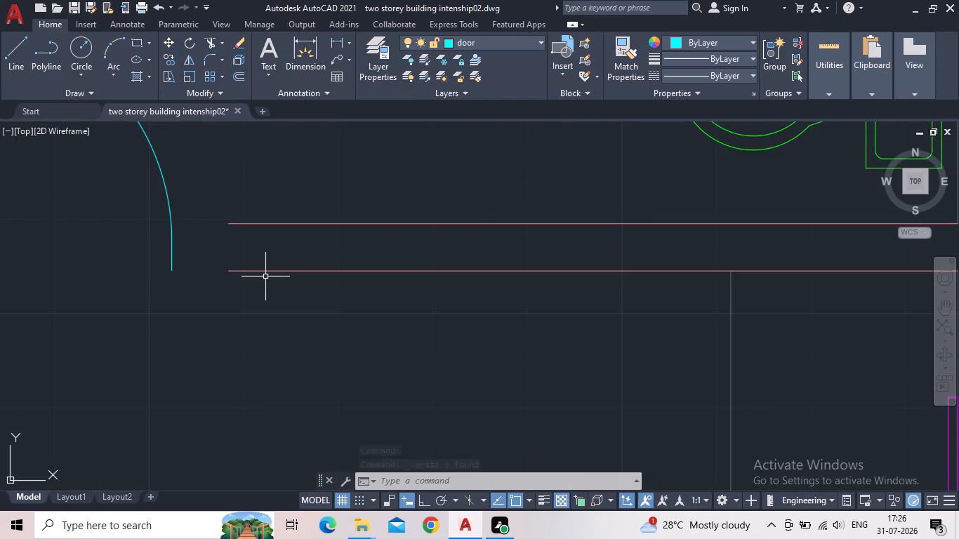
pyautogui.press('e')
pyautogui.press('x')
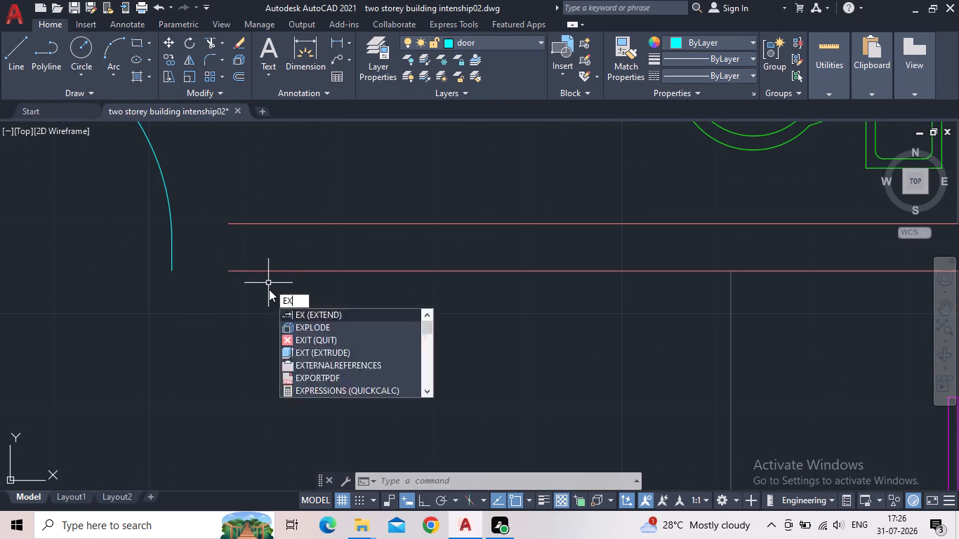
pyautogui.press('Return')
pyautogui.click(248, 272)
pyautogui.click(257, 223)
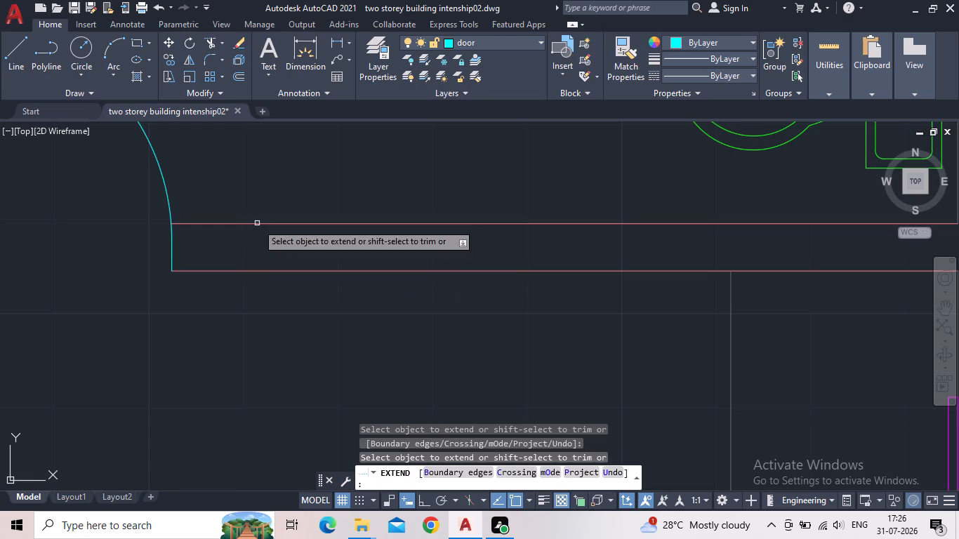
pyautogui.press('Escape')
# Copy the upper bathroom's door into the open floor area between the lower bathroom and the bed.
pyautogui.scroll(-2, 287, 309)
pyautogui.moveTo(284, 316); pyautogui.dragTo(379, 301, button='middle')
pyautogui.scroll(-1, 379, 301)
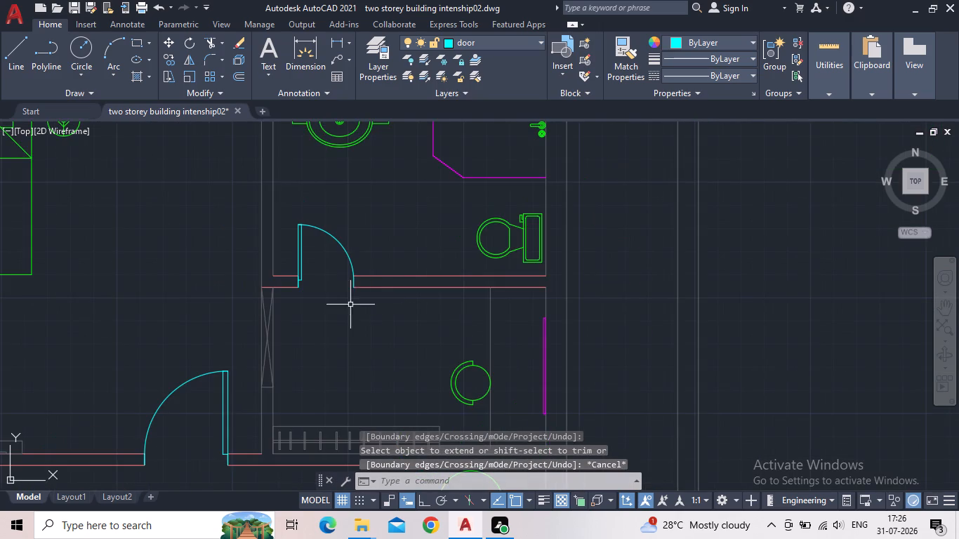
pyautogui.moveTo(329, 322); pyautogui.dragTo(341, 311, button='middle')
pyautogui.scroll(-3, 341, 308)
pyautogui.scroll(1, 368, 329)
pyautogui.moveTo(368, 329); pyautogui.dragTo(403, 252, button='middle')
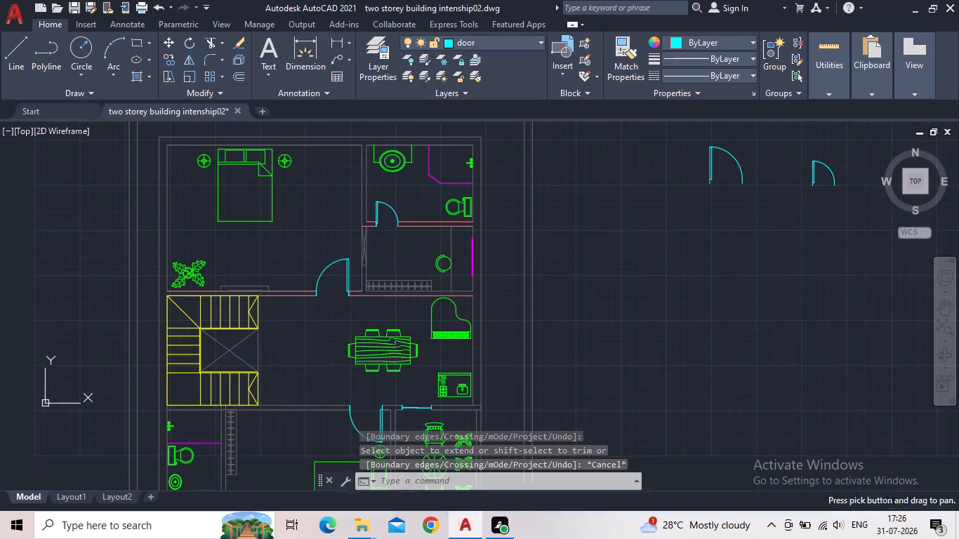
pyautogui.scroll(1, 385, 254)
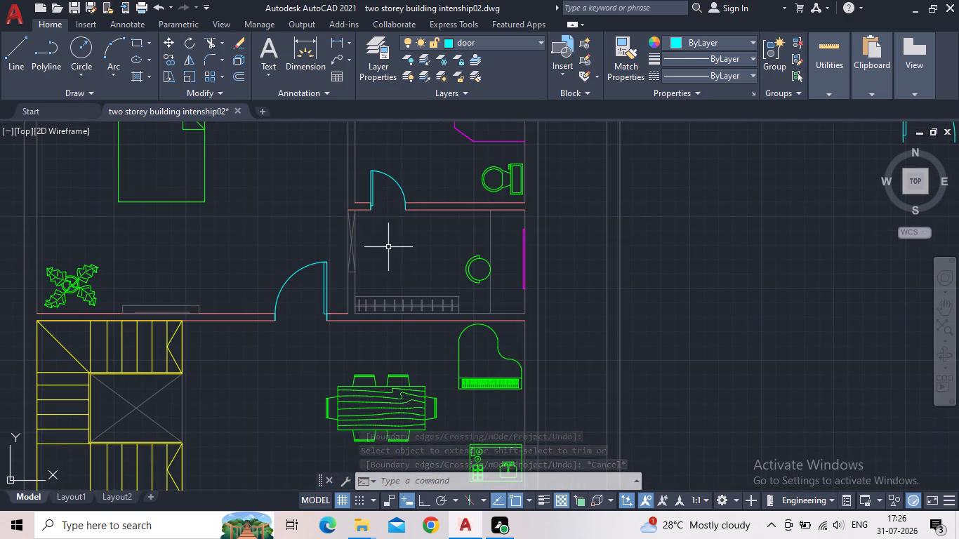
pyautogui.click(395, 206)
pyautogui.click(373, 159)
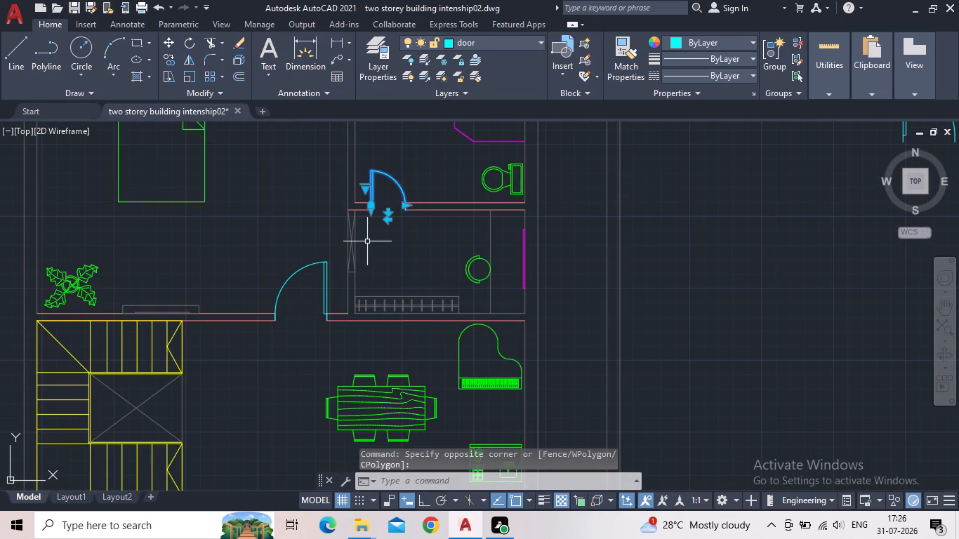
pyautogui.press('c')
pyautogui.press('o')
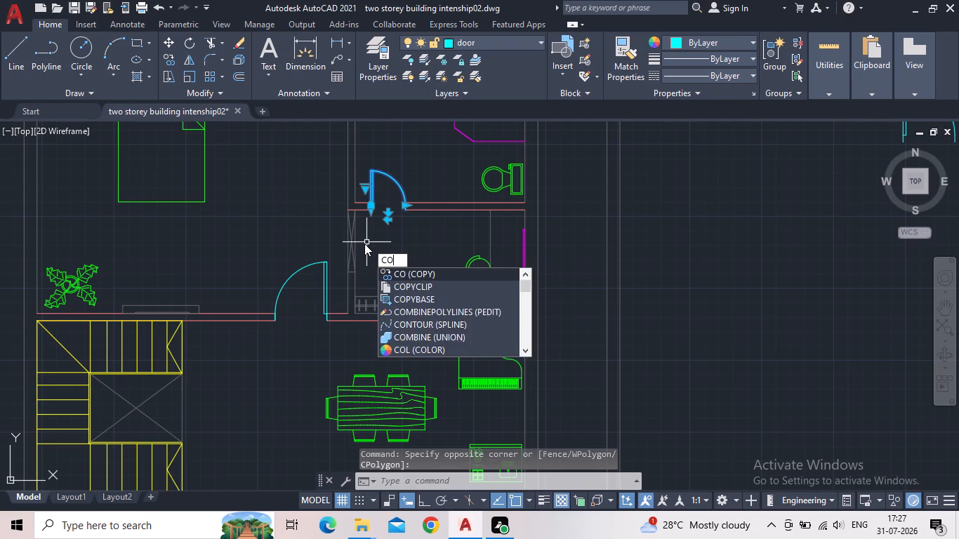
pyautogui.press('Return')
pyautogui.scroll(3, 372, 198)
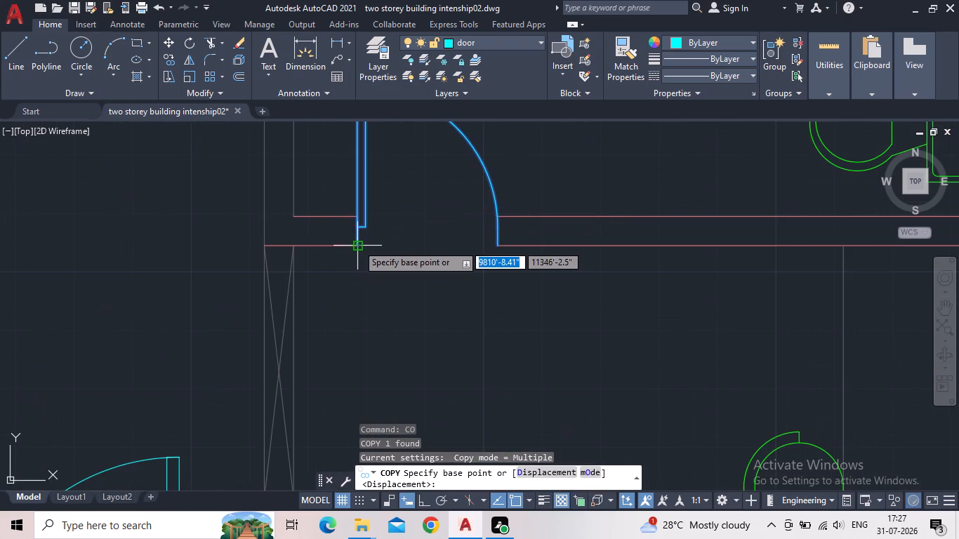
pyautogui.click(357, 244)
pyautogui.moveTo(433, 361); pyautogui.dragTo(442, 248, button='middle')
pyautogui.scroll(-2, 442, 248)
pyautogui.scroll(-2, 431, 351)
pyautogui.moveTo(438, 329); pyautogui.dragTo(494, 201, button='middle')
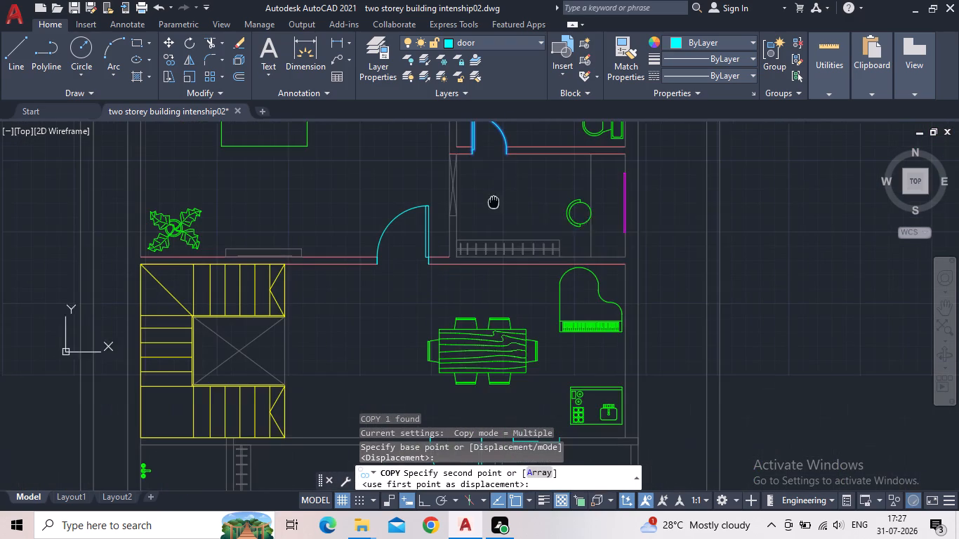
pyautogui.moveTo(395, 343); pyautogui.dragTo(484, 147, button='middle')
pyautogui.scroll(-2, 489, 142)
pyautogui.scroll(3, 388, 305)
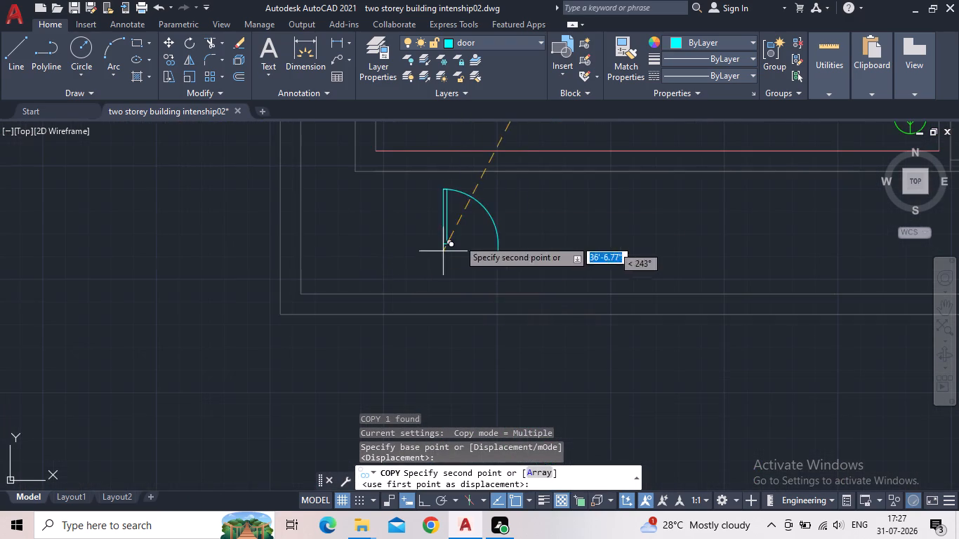
pyautogui.moveTo(492, 160); pyautogui.dragTo(402, 411, button='middle')
pyautogui.click(520, 352)
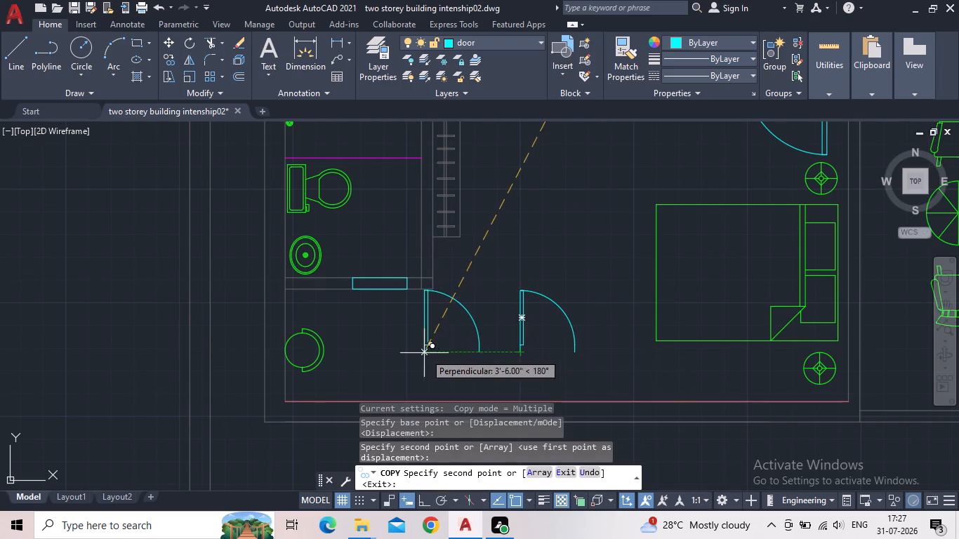
pyautogui.press('Escape')
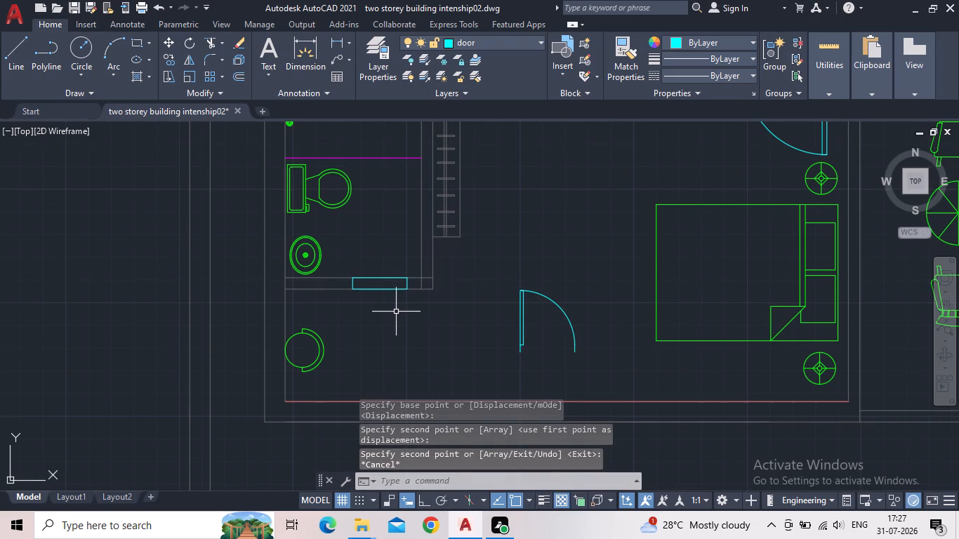
# Trim the two wall lines crossing the door opening below the lower bathroom's washbasin.
pyautogui.press('t')
pyautogui.press('r')
pyautogui.press('space')
pyautogui.click(395, 312)
pyautogui.click(381, 266)
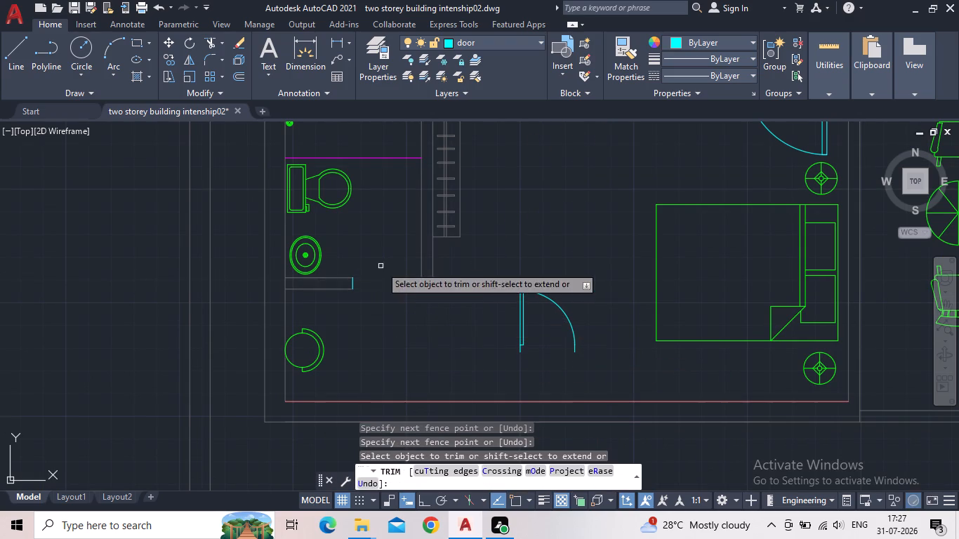
pyautogui.press('Escape')
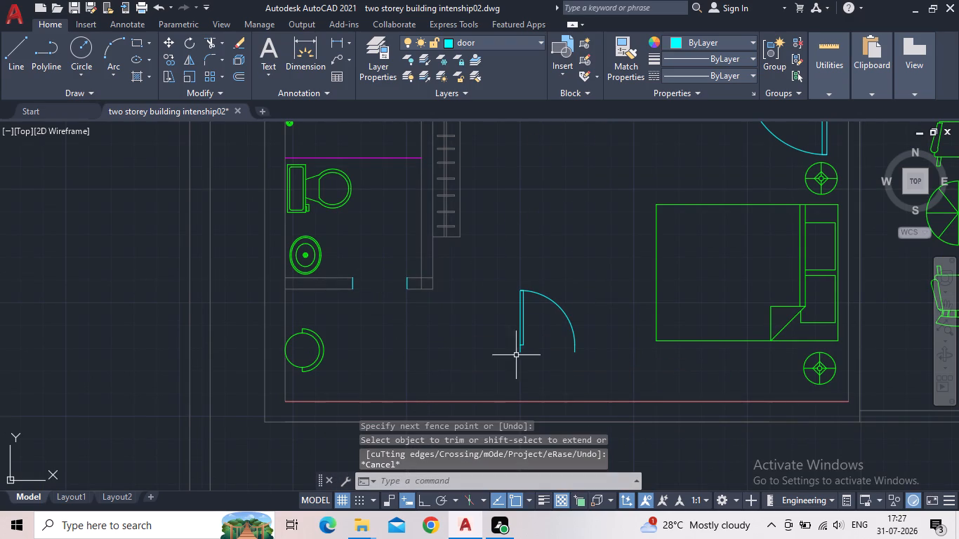
# Flip the copied door beside the bed horizontally so its leaf is on the bed side.
pyautogui.click(523, 345)
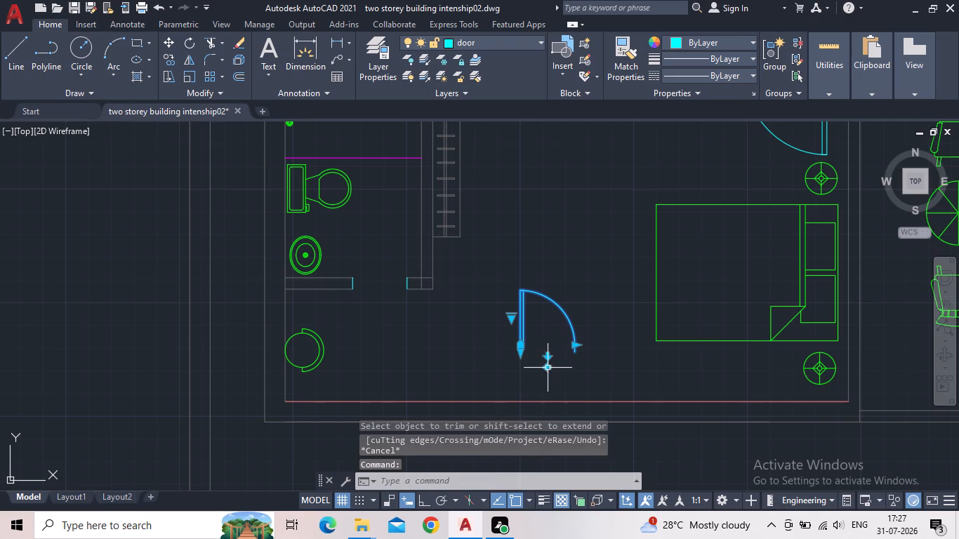
pyautogui.click(544, 368)
pyautogui.press('Escape')
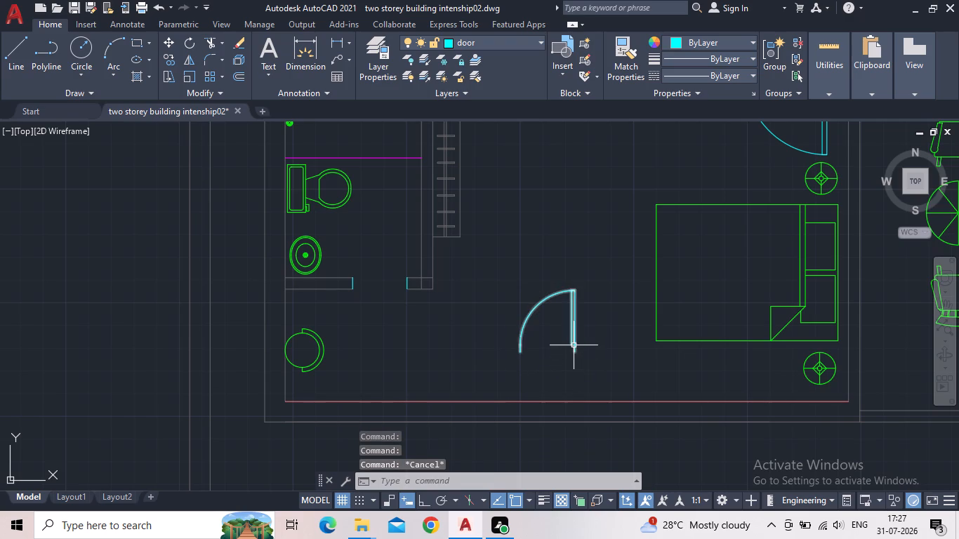
# Move the flipped door into the lower bathroom's opening, fitting its leaf-side end to the outer corner of the jamb nearest the wardrobe.
pyautogui.click(574, 345)
pyautogui.scroll(1, 539, 361)
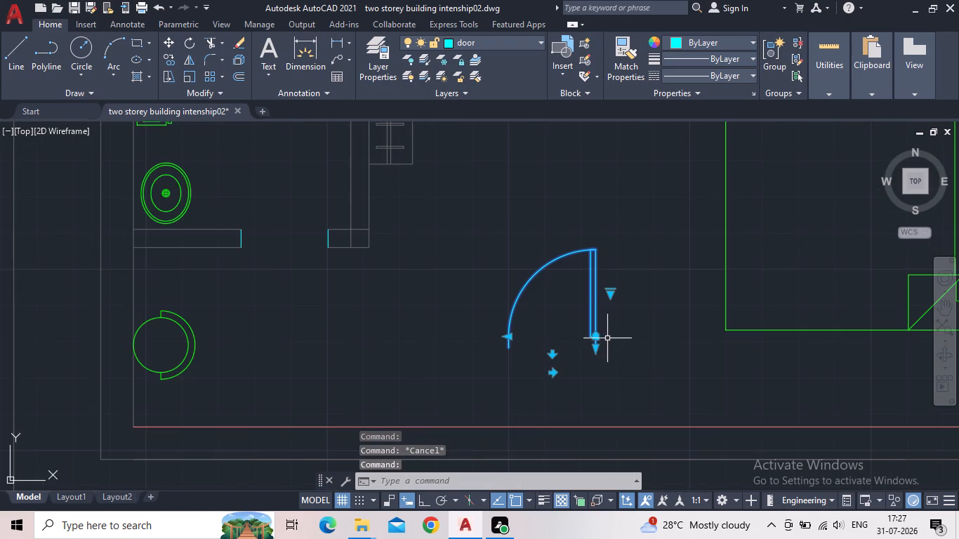
pyautogui.click(594, 338)
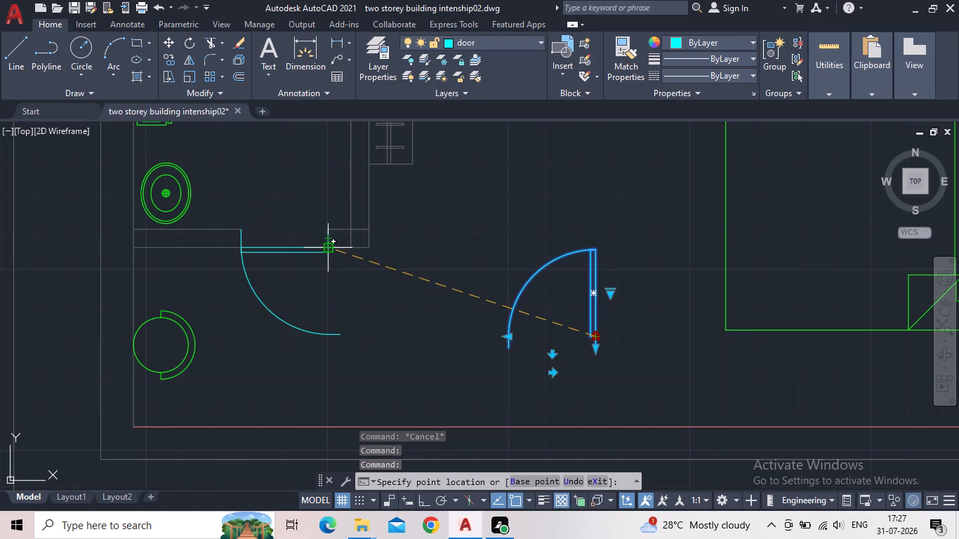
pyautogui.scroll(2, 336, 245)
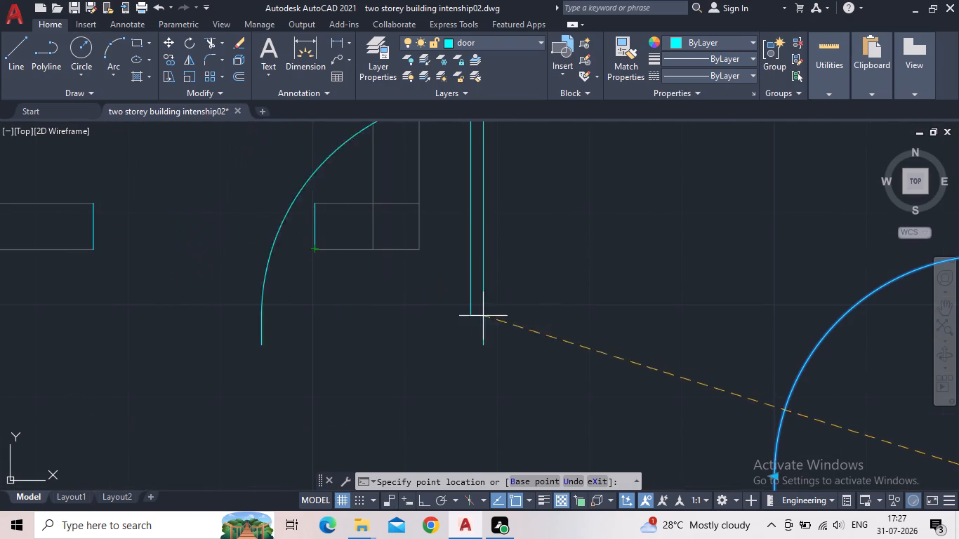
pyautogui.click(517, 387)
pyautogui.press('Escape')
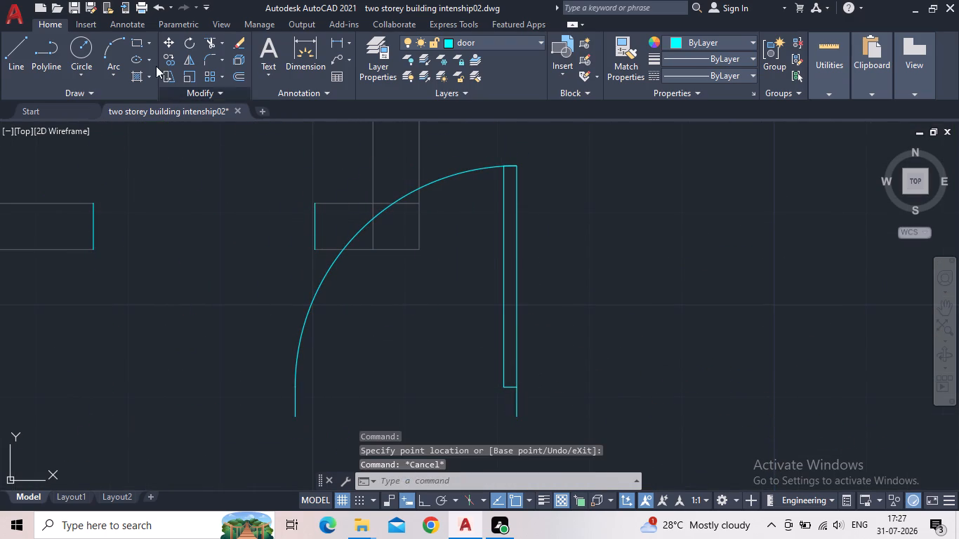
pyautogui.click(166, 39)
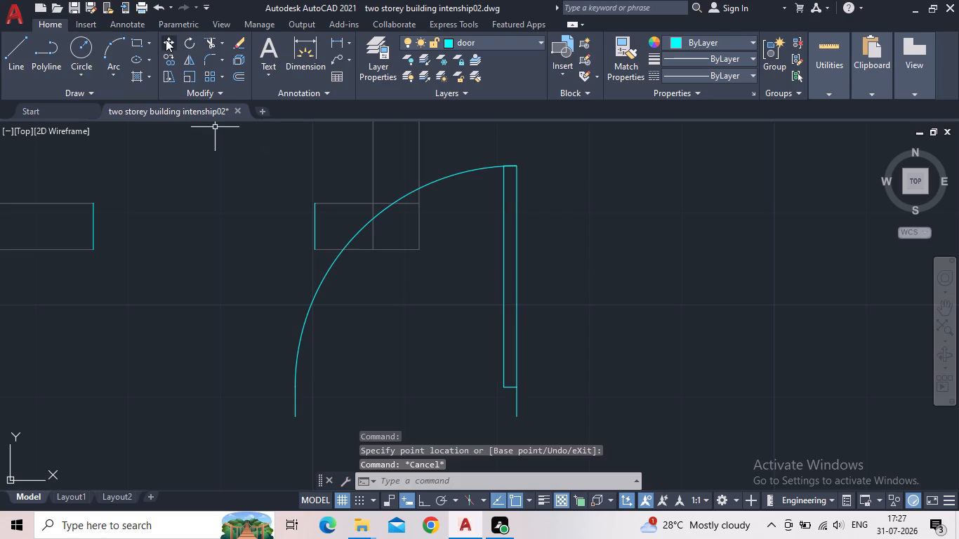
pyautogui.click(535, 283)
pyautogui.click(504, 279)
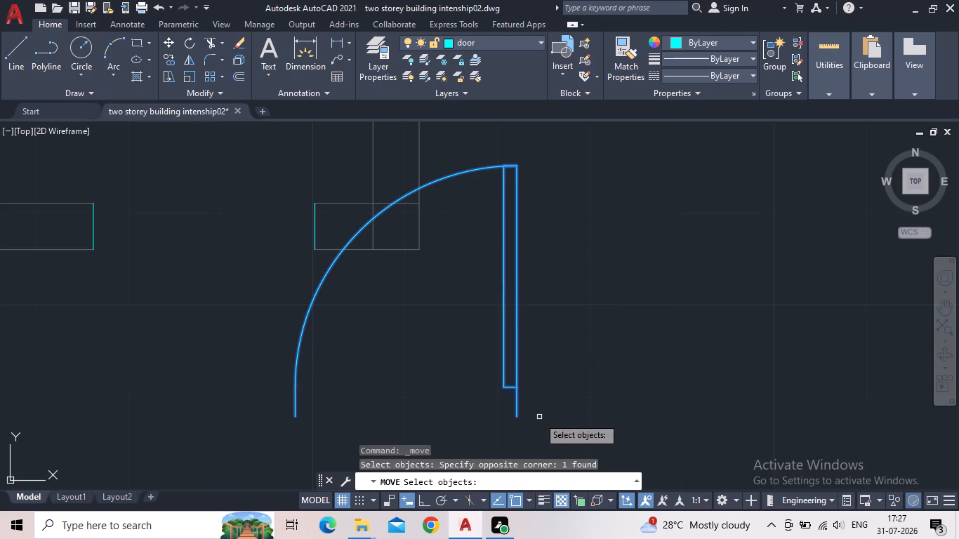
pyautogui.press('space')
pyautogui.click(514, 413)
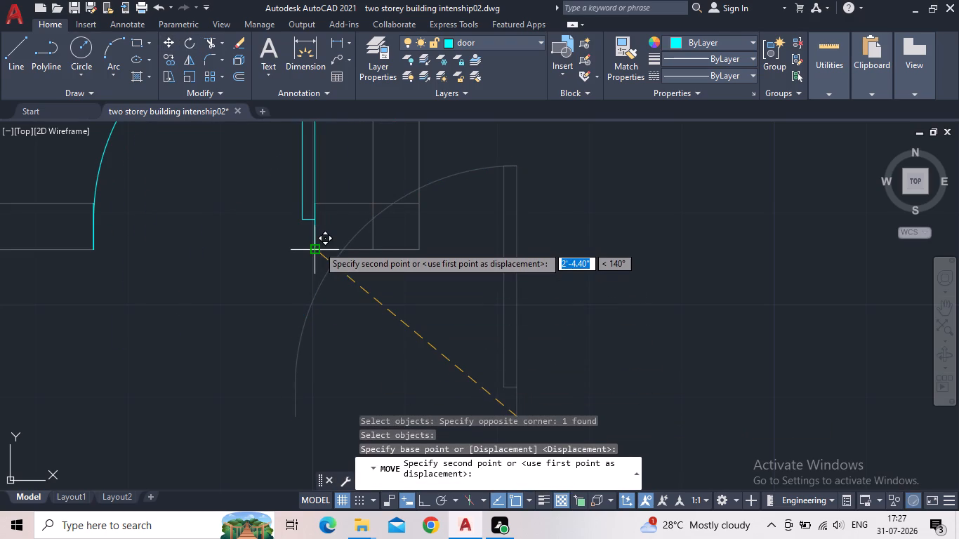
pyautogui.click(317, 246)
pyautogui.press('Escape')
# Examine the wall lines and doors across the upper and lower rooms of the floor plan.
pyautogui.scroll(-3, 263, 330)
pyautogui.scroll(-1, 253, 225)
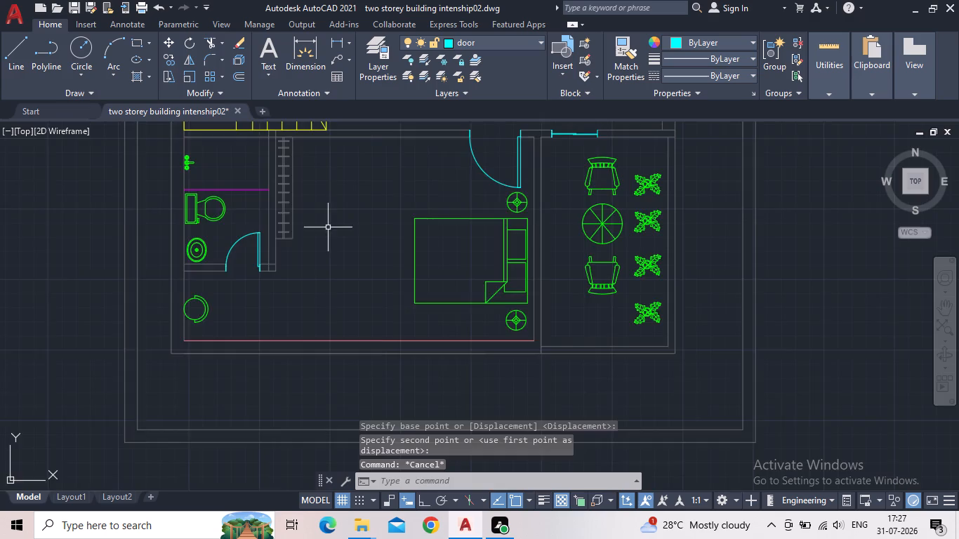
pyautogui.moveTo(326, 233); pyautogui.dragTo(253, 348, button='middle')
pyautogui.moveTo(430, 310); pyautogui.dragTo(424, 333, button='middle')
pyautogui.scroll(-1, 424, 333)
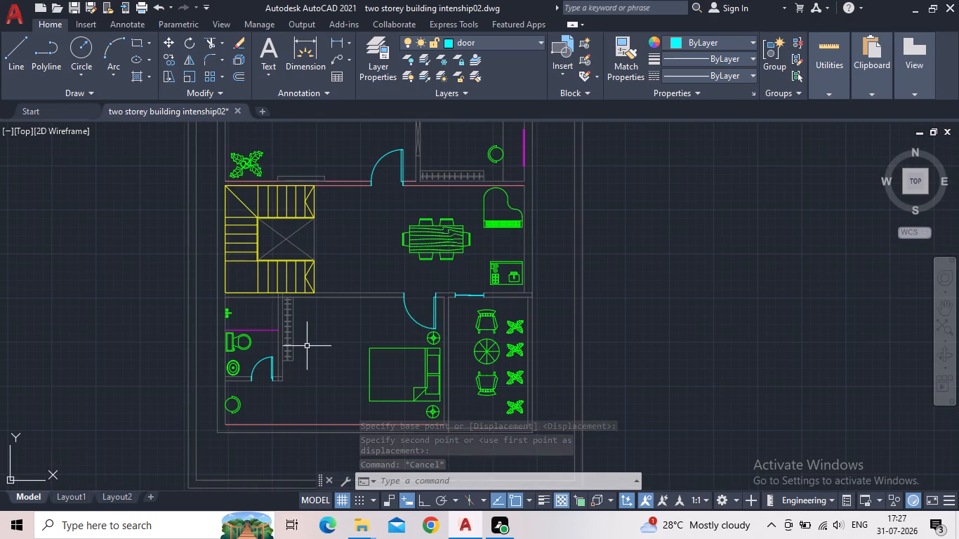
pyautogui.scroll(-1, 307, 346)
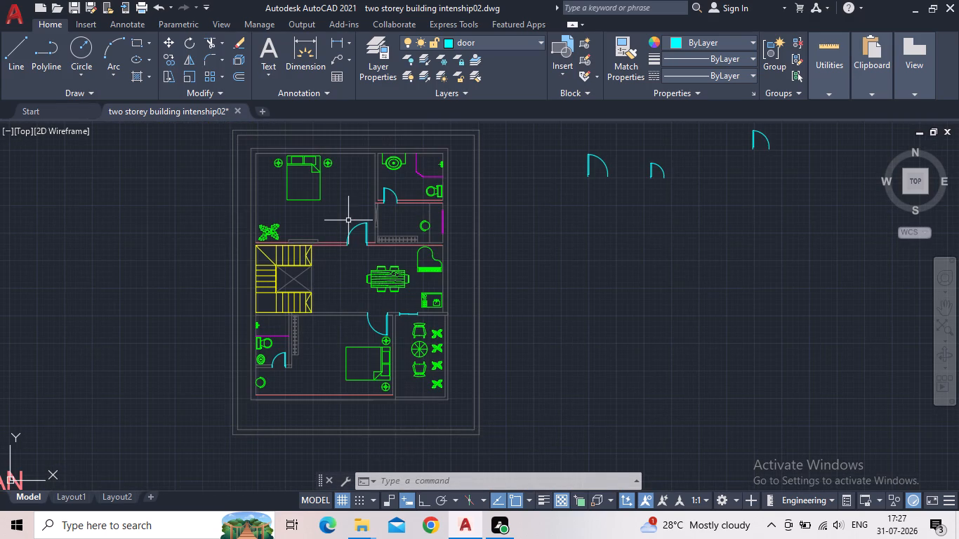
pyautogui.scroll(2, 348, 220)
pyautogui.scroll(1, 343, 287)
pyautogui.scroll(-2, 330, 304)
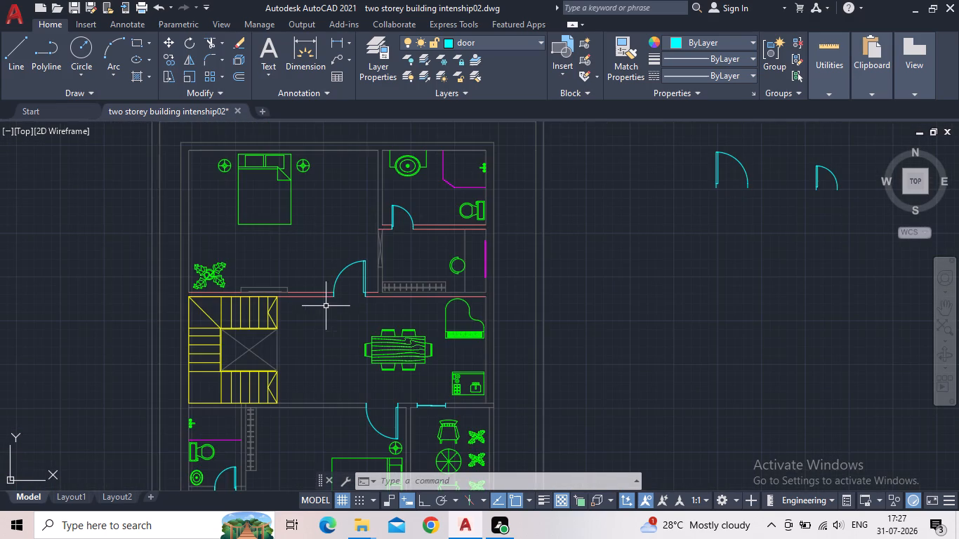
pyautogui.moveTo(329, 319); pyautogui.dragTo(289, 295, button='middle')
pyautogui.moveTo(300, 318); pyautogui.dragTo(352, 285, button='middle')
pyautogui.scroll(1, 331, 263)
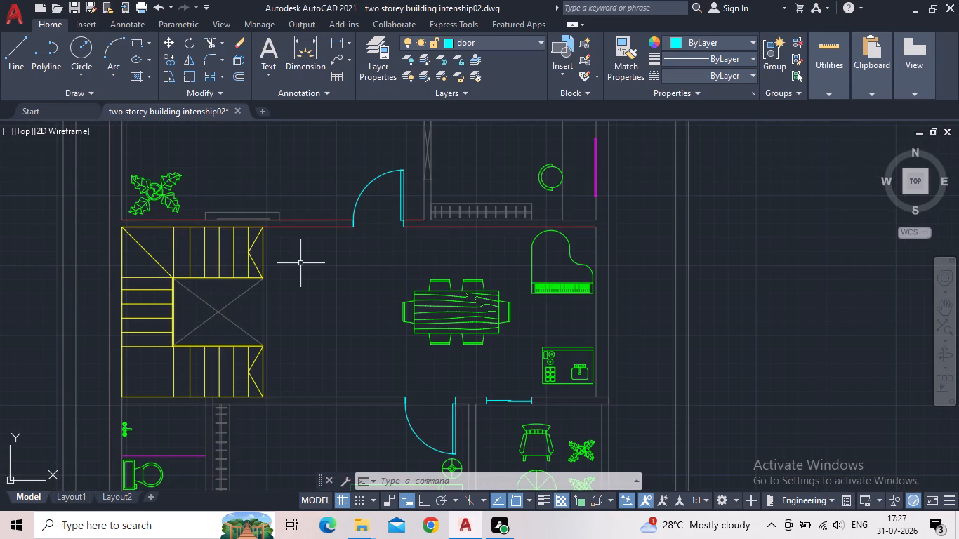
pyautogui.scroll(-1, 300, 263)
# Change the red wall lines beside the upper bedroom's door and the upper bathroom's door to the floor layer's colour 252.
pyautogui.moveTo(317, 259); pyautogui.dragTo(316, 253)
pyautogui.click(303, 211)
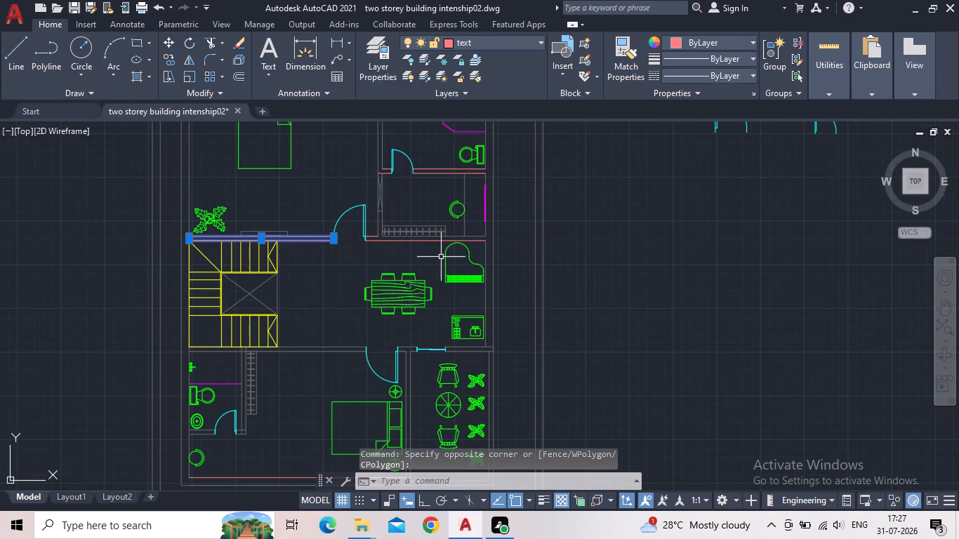
pyautogui.scroll(3, 378, 253)
pyautogui.click(361, 218)
pyautogui.click(347, 175)
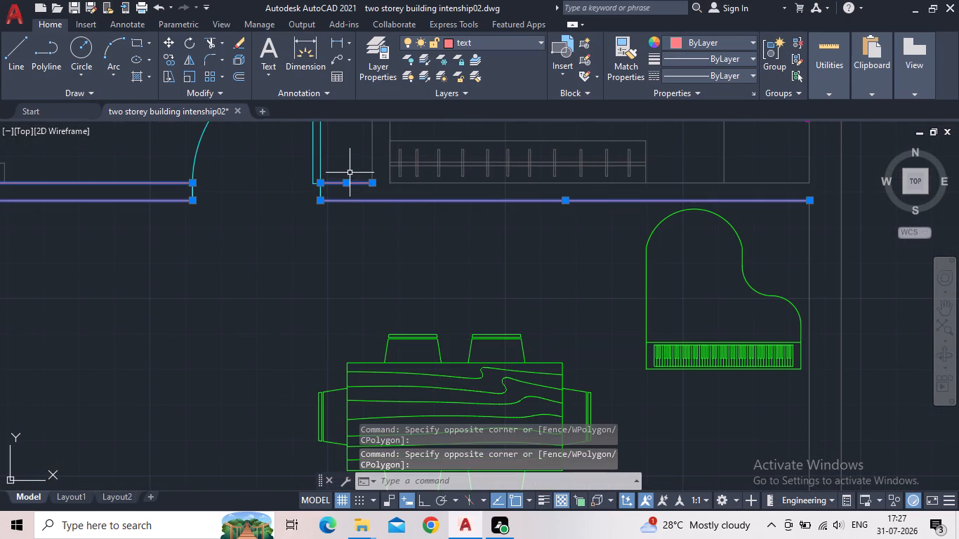
pyautogui.moveTo(350, 173); pyautogui.dragTo(286, 361, button='middle')
pyautogui.scroll(-2, 369, 298)
pyautogui.click(462, 240)
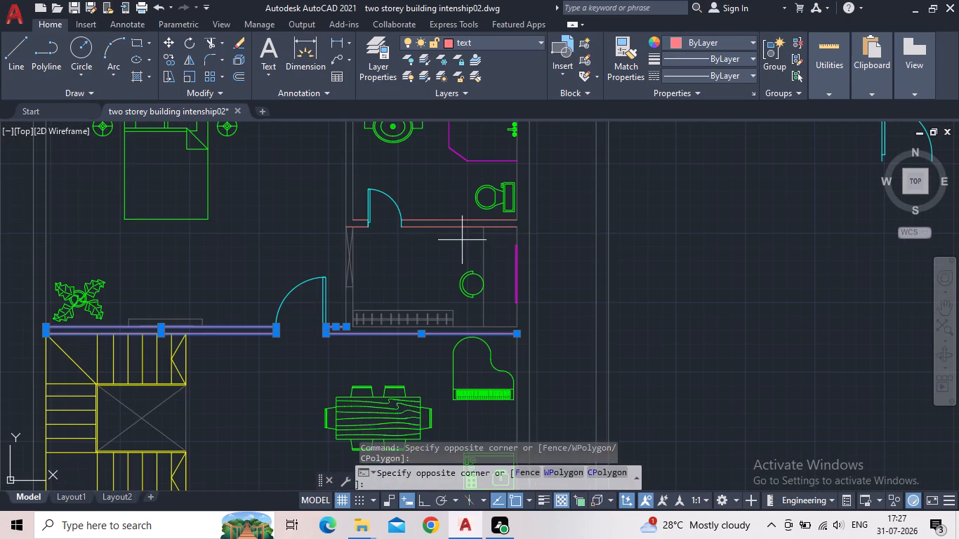
pyautogui.click(449, 210)
pyautogui.scroll(3, 346, 222)
pyautogui.click(401, 246)
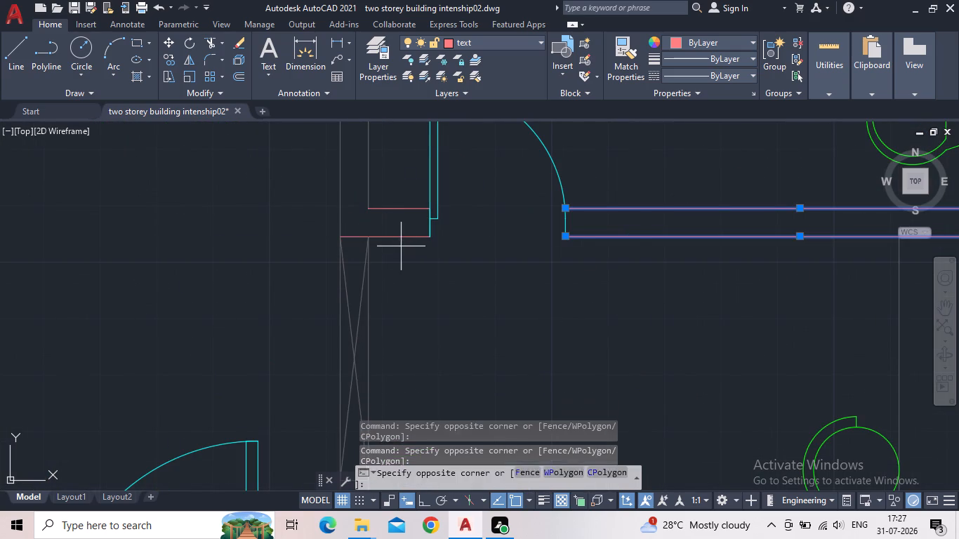
pyautogui.click(399, 199)
pyautogui.click(486, 39)
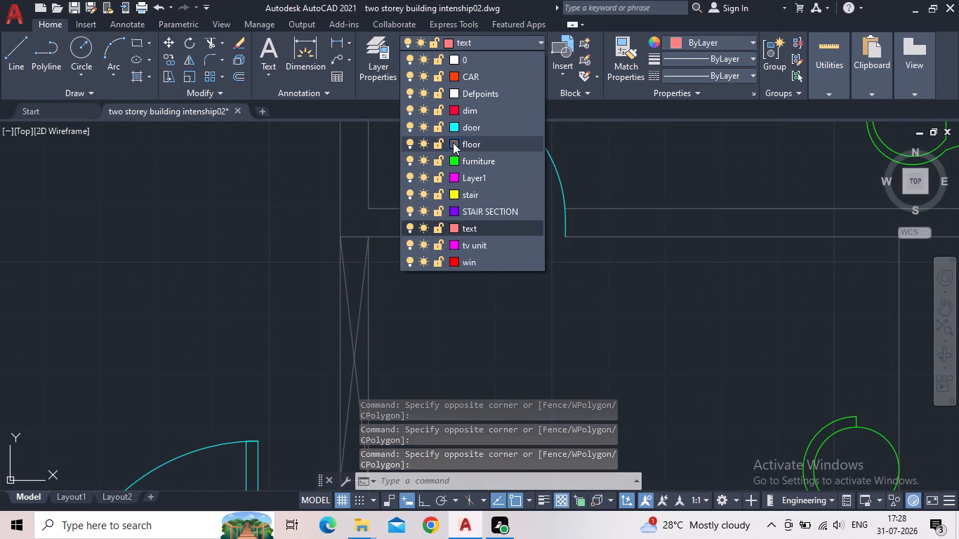
pyautogui.click(453, 142)
pyautogui.click(670, 369)
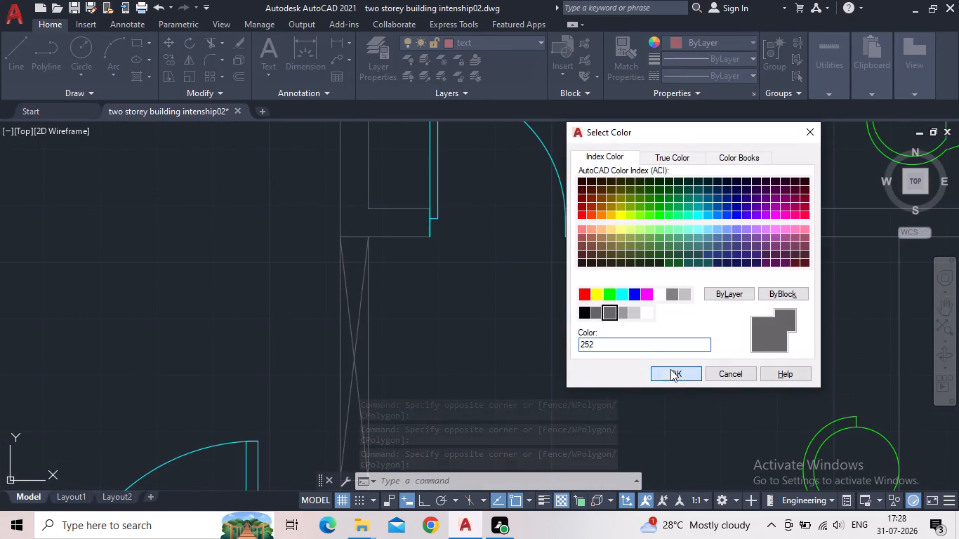
pyautogui.scroll(-2, 570, 340)
pyautogui.press('Escape')
# Change the red wall line along the bottom of the lower bedroom to the floor layer's colour 252.
pyautogui.scroll(-2, 483, 342)
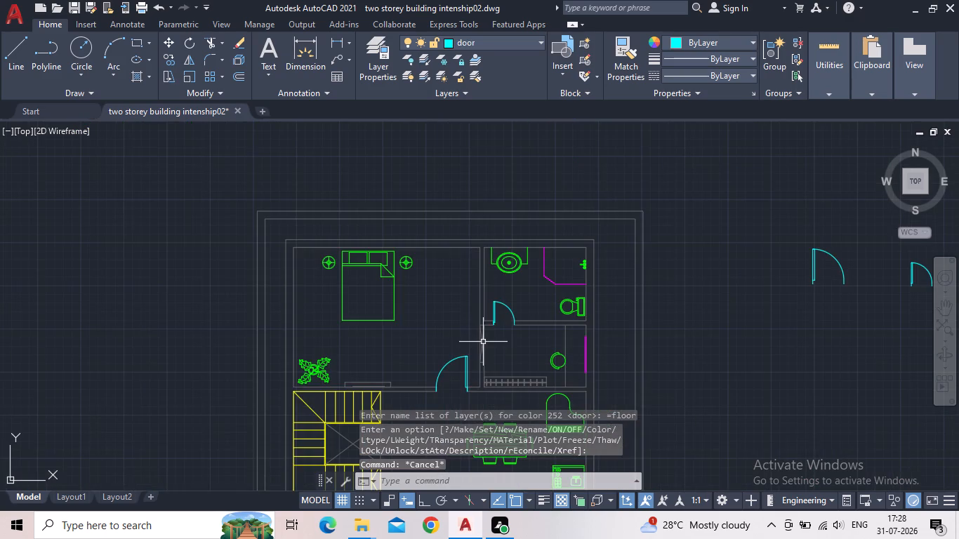
pyautogui.moveTo(491, 346); pyautogui.dragTo(544, 209, button='middle')
pyautogui.moveTo(538, 353); pyautogui.dragTo(498, 275, button='middle')
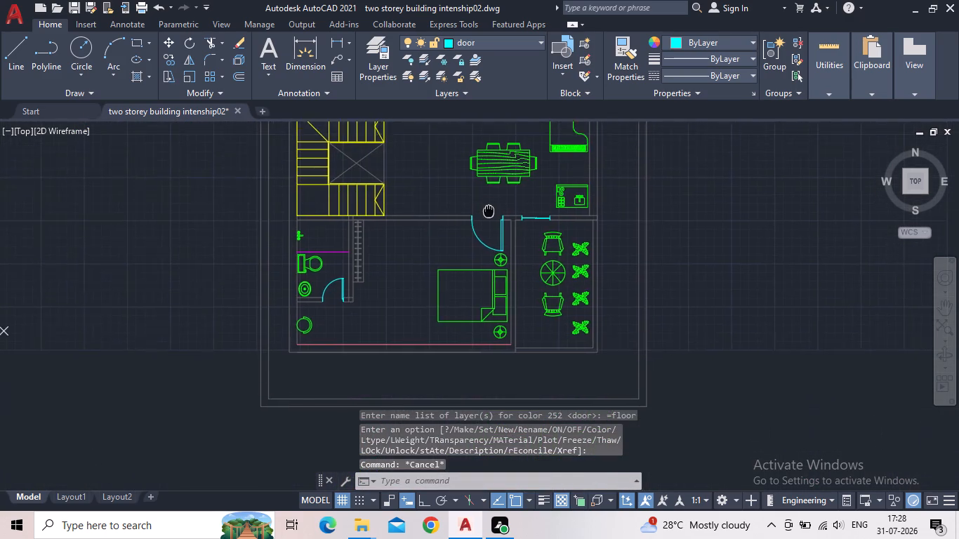
pyautogui.moveTo(498, 275); pyautogui.dragTo(540, 397, button='middle')
pyautogui.scroll(-1, 540, 397)
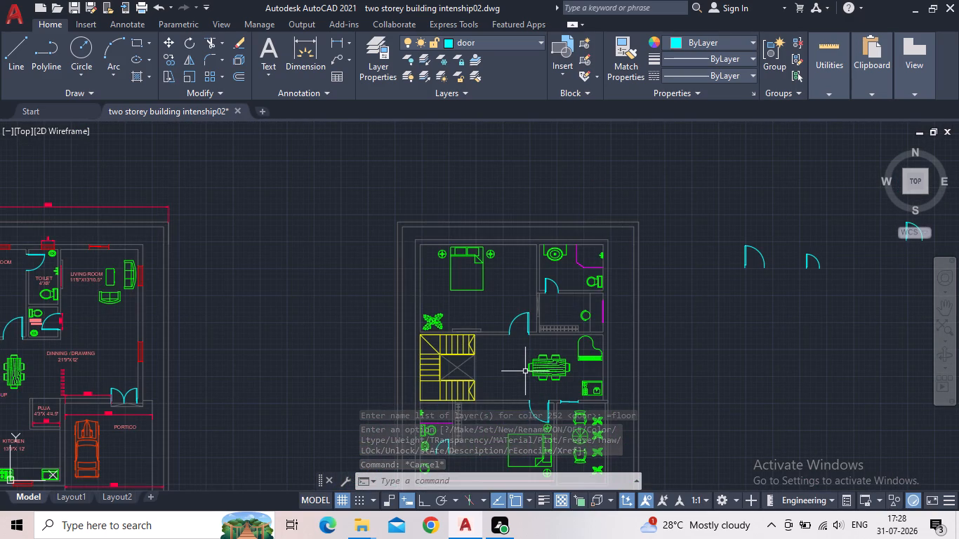
pyautogui.moveTo(331, 347); pyautogui.dragTo(262, 212, button='middle')
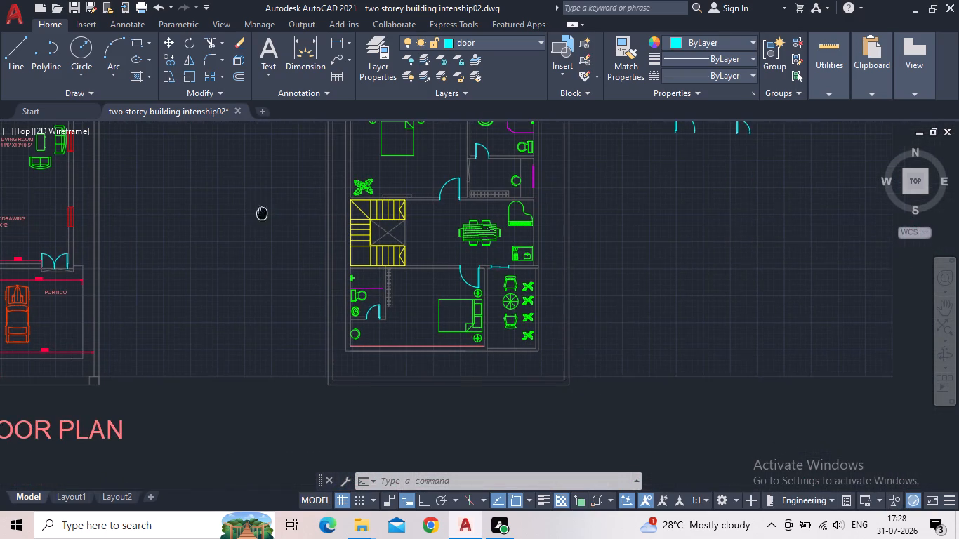
pyautogui.scroll(3, 429, 385)
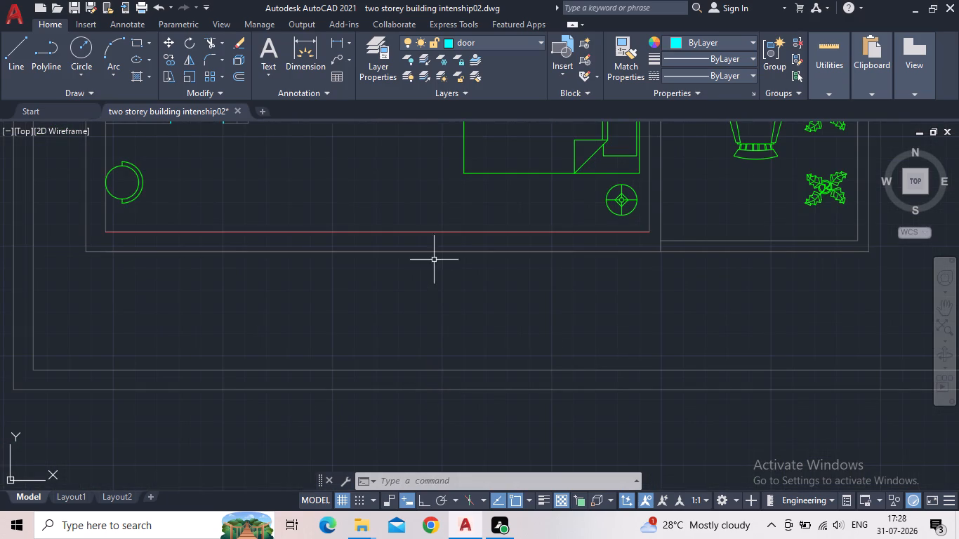
pyautogui.click(432, 240)
pyautogui.click(414, 221)
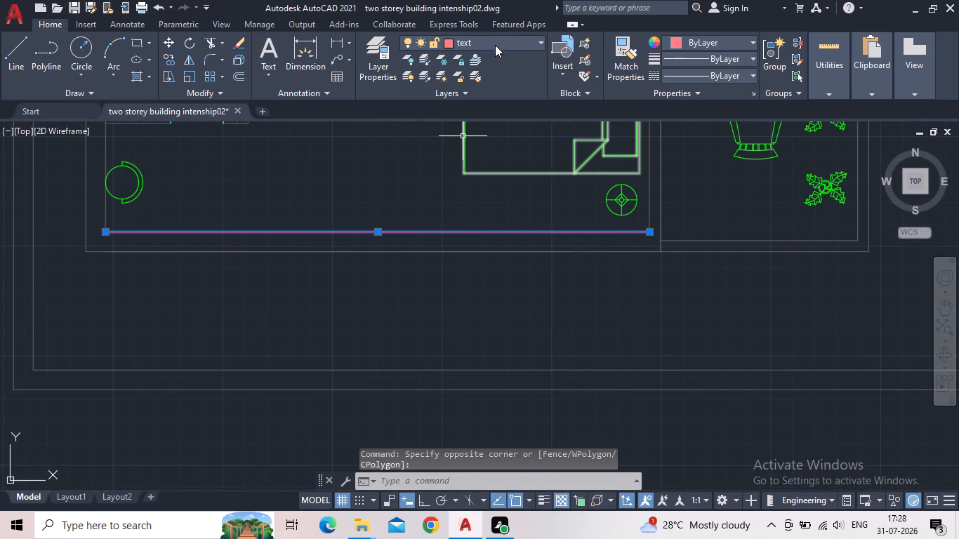
pyautogui.click(497, 41)
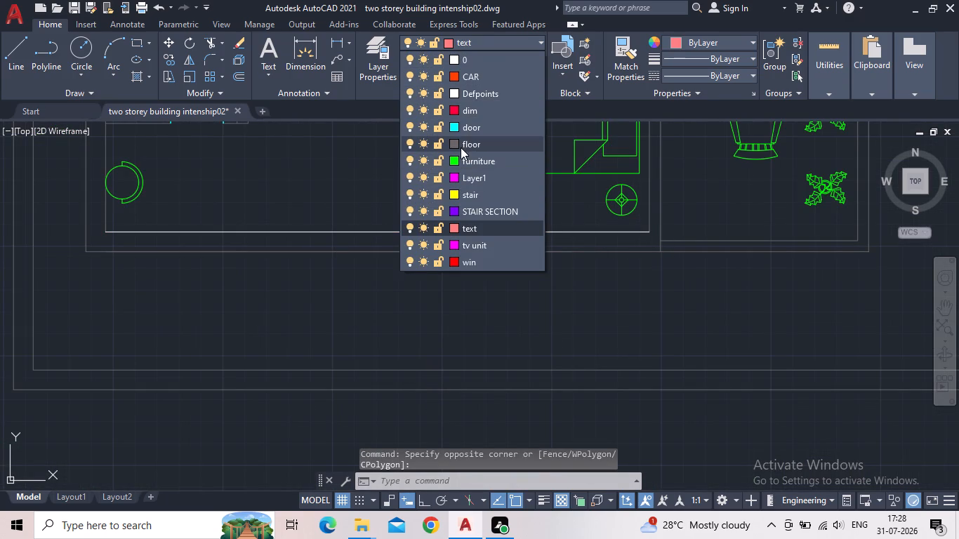
pyautogui.click(458, 144)
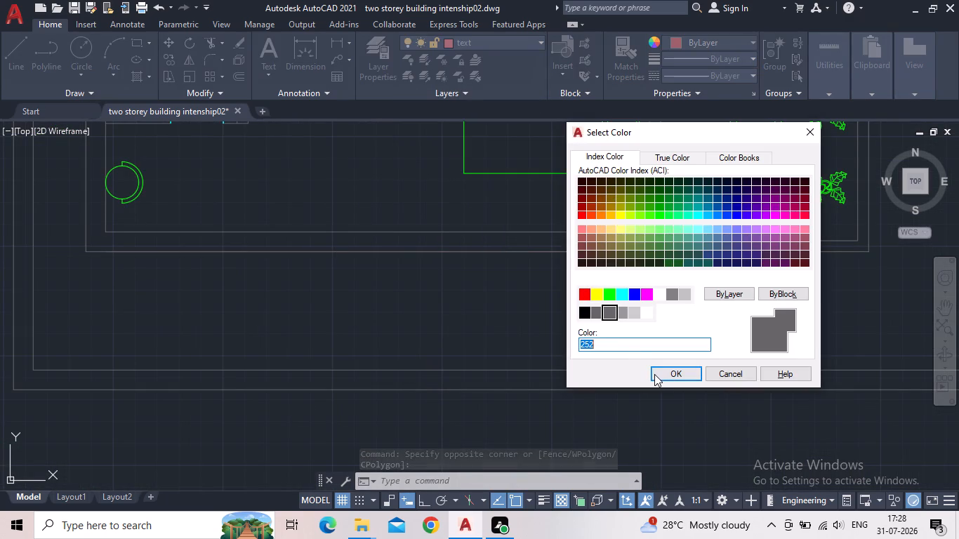
pyautogui.click(654, 375)
pyautogui.press('Escape')
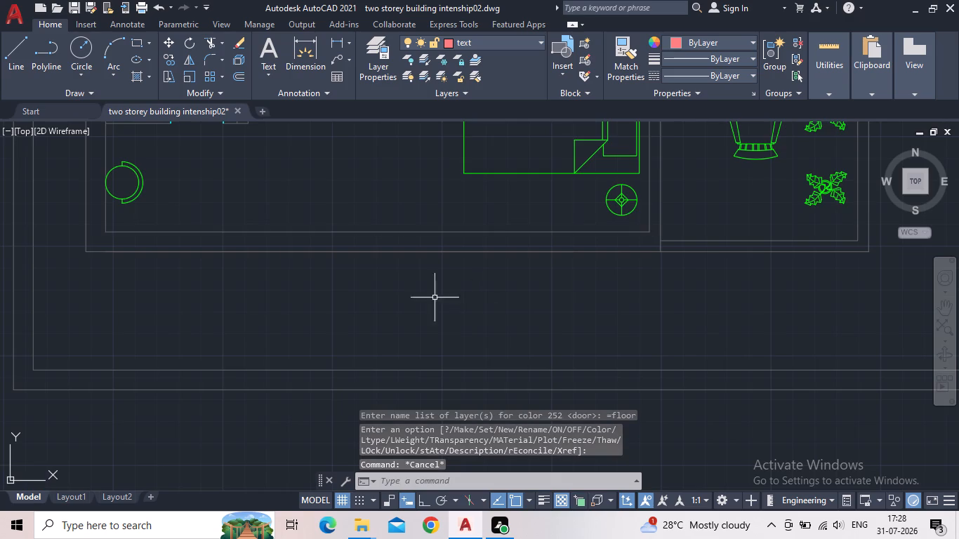
# Review the doors and wall lines across the whole floor plan.
pyautogui.scroll(-3, 411, 288)
pyautogui.moveTo(372, 208); pyautogui.dragTo(343, 375, button='middle')
pyautogui.scroll(1, 354, 378)
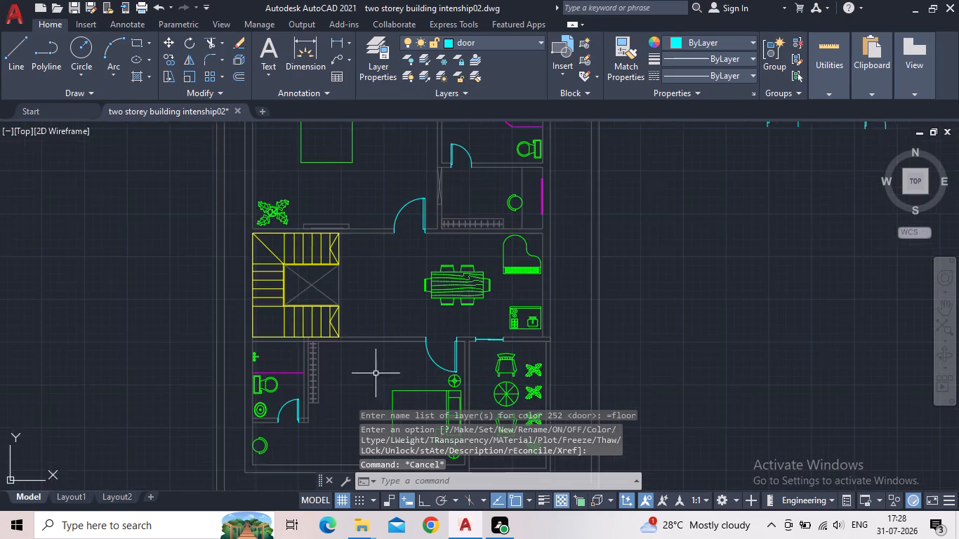
pyautogui.scroll(-1, 369, 356)
pyautogui.moveTo(366, 335); pyautogui.dragTo(365, 277, button='middle')
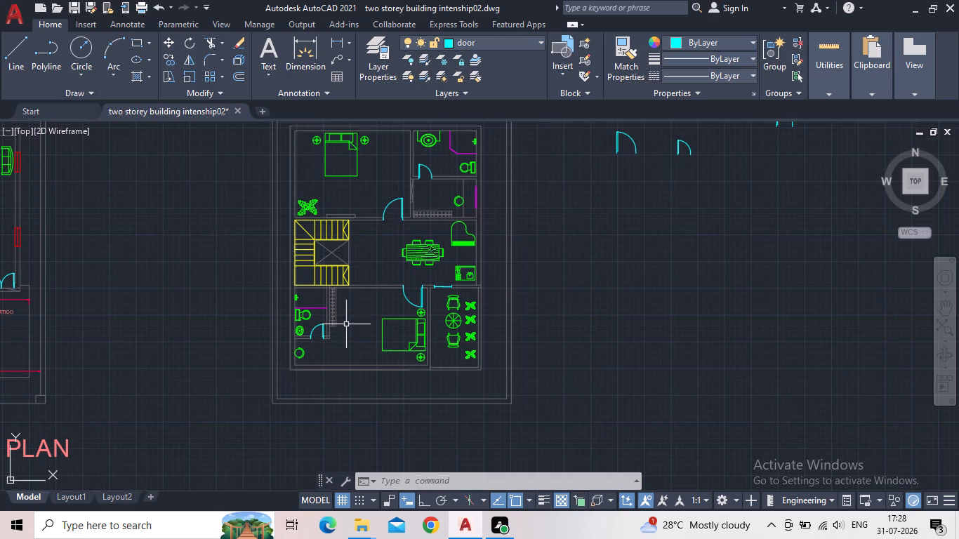
pyautogui.moveTo(368, 317); pyautogui.dragTo(355, 326, button='middle')
pyautogui.scroll(1, 367, 317)
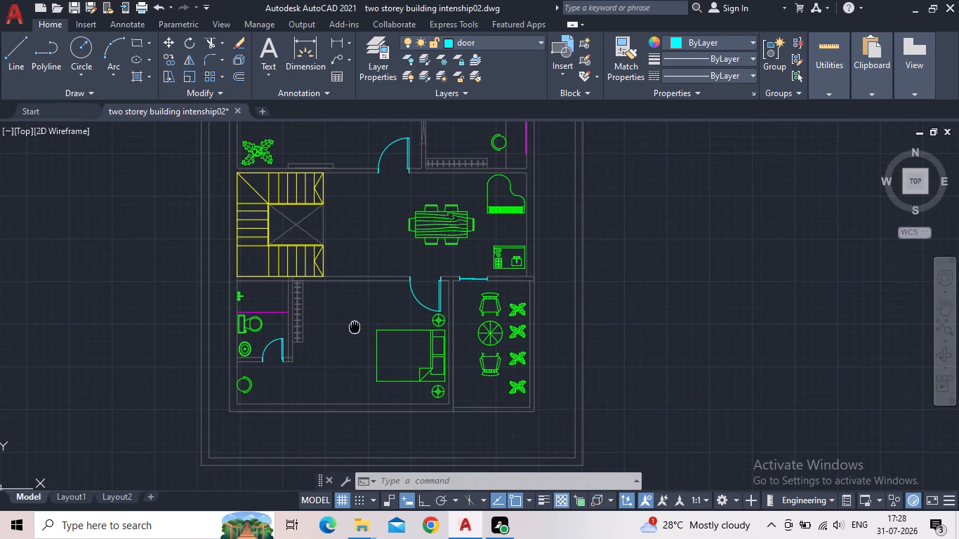
pyautogui.scroll(-1, 355, 324)
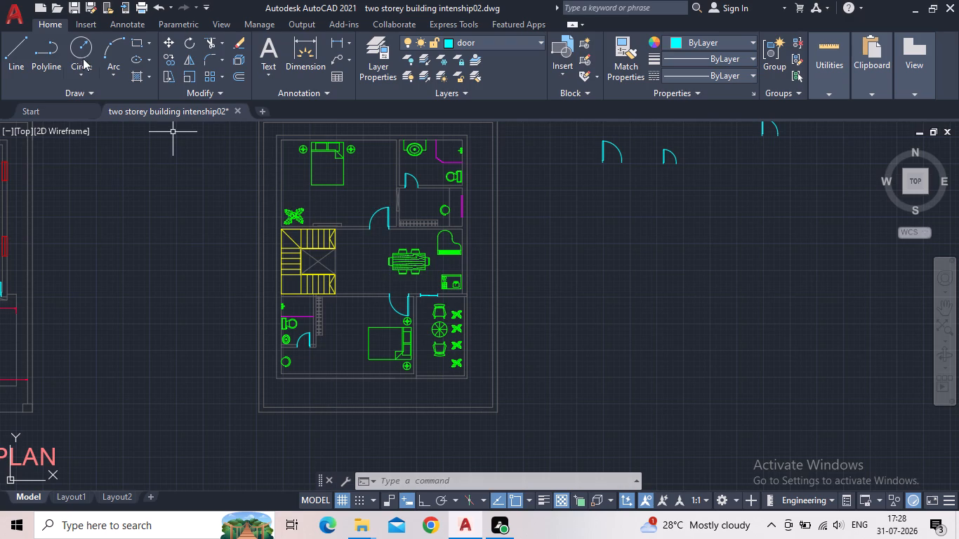
# Save the drawing.
pyautogui.click(74, 9)
# Erase the three spare doors lying beside the upper-storey floor plan.
pyautogui.scroll(-1, 652, 267)
pyautogui.click(760, 231)
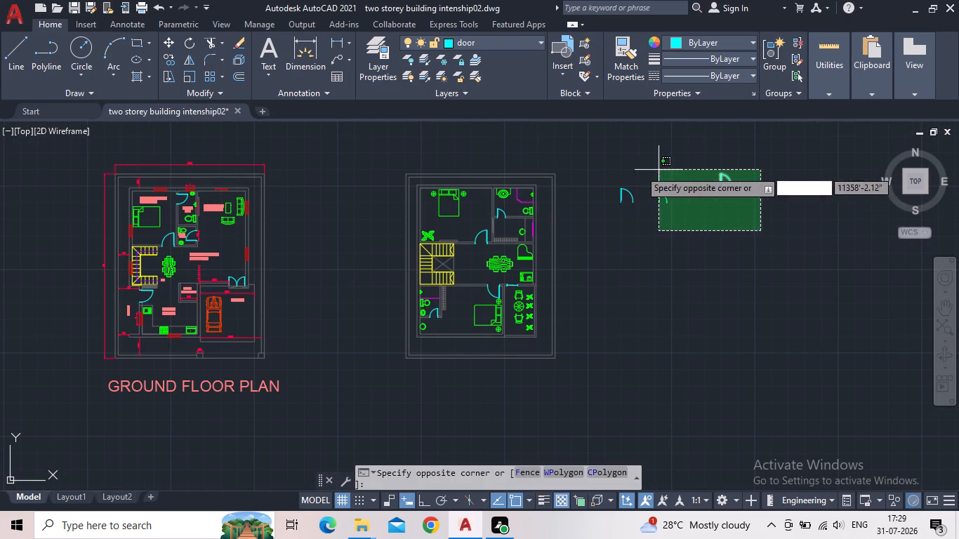
pyautogui.click(599, 166)
pyautogui.press('Delete')
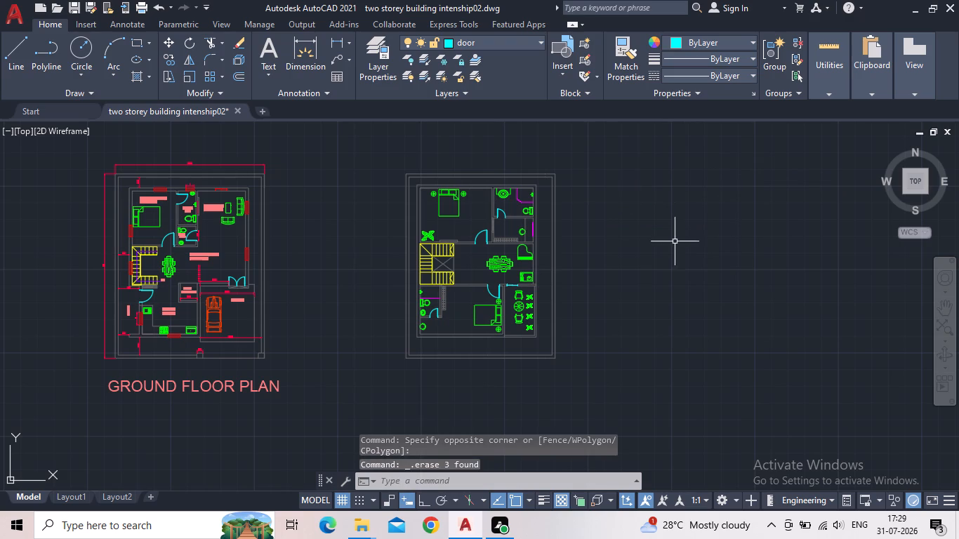
# Make the STAIR SECTION layer current.
pyautogui.scroll(3, 471, 295)
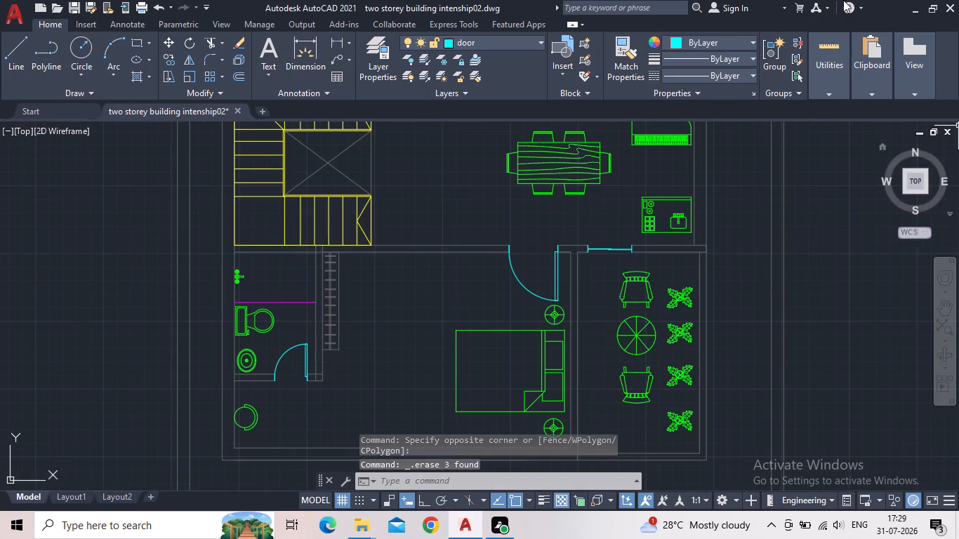
pyautogui.scroll(-2, 358, 406)
pyautogui.moveTo(375, 350); pyautogui.dragTo(357, 374, button='middle')
pyautogui.scroll(1, 354, 355)
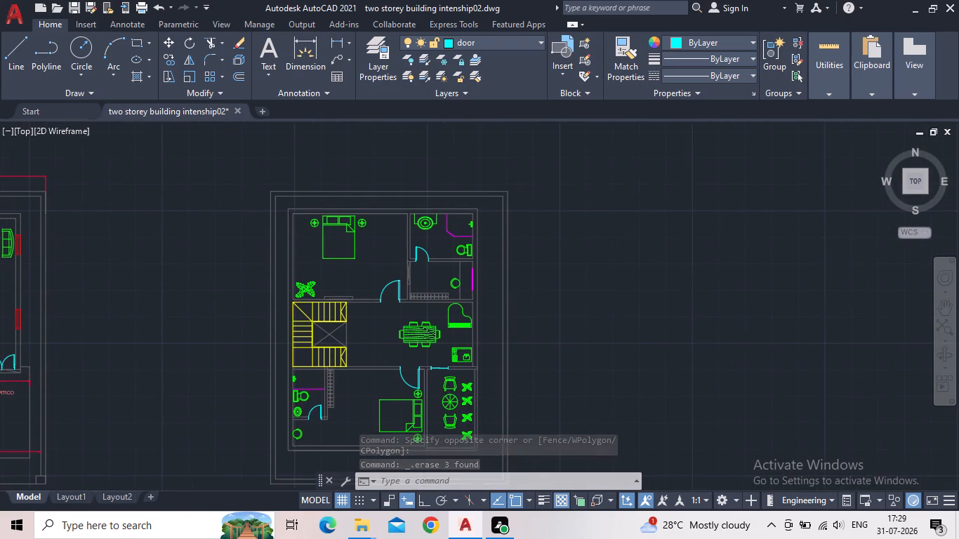
pyautogui.scroll(1, 354, 354)
pyautogui.scroll(-1, 392, 300)
pyautogui.moveTo(393, 300); pyautogui.dragTo(391, 302, button='middle')
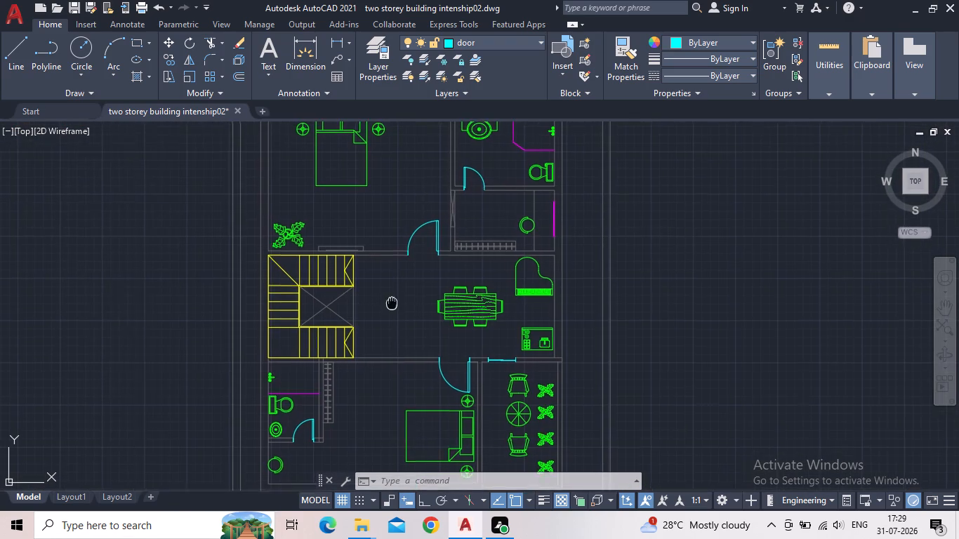
pyautogui.moveTo(391, 302); pyautogui.dragTo(388, 309, button='middle')
pyautogui.scroll(1, 388, 309)
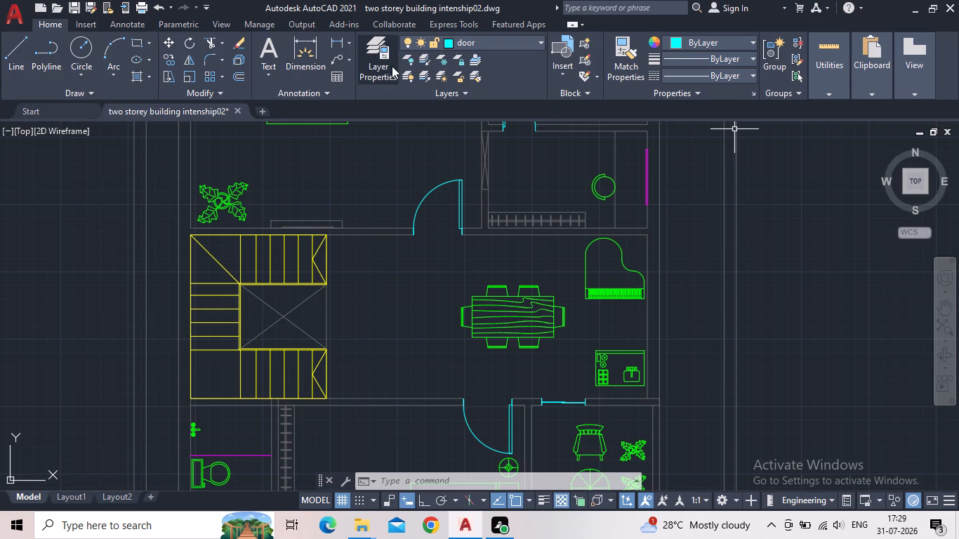
pyautogui.click(384, 69)
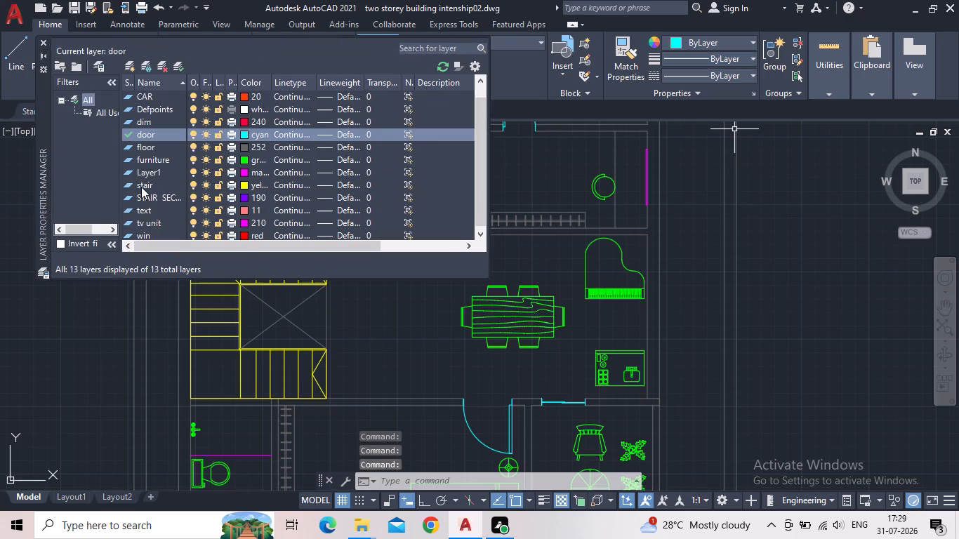
pyautogui.doubleClick(126, 197)
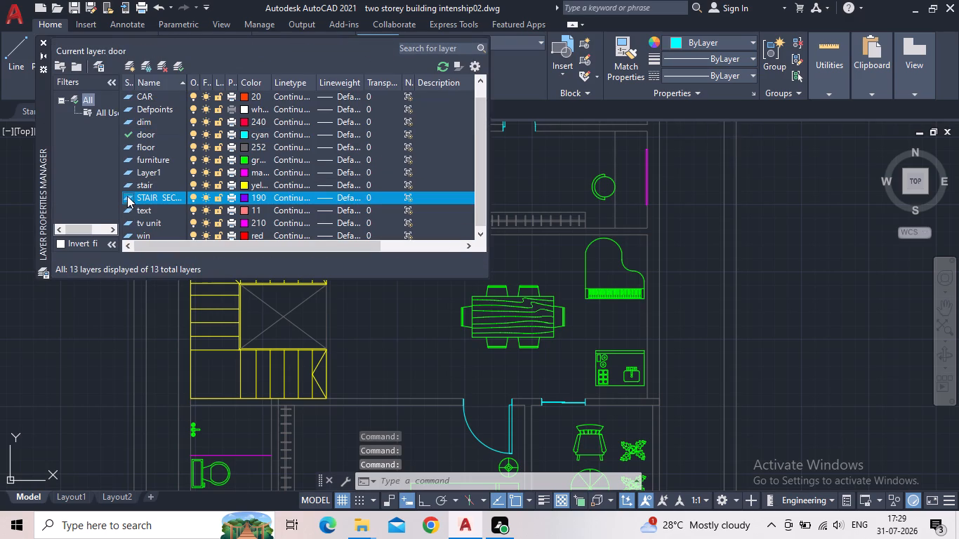
pyautogui.click(44, 41)
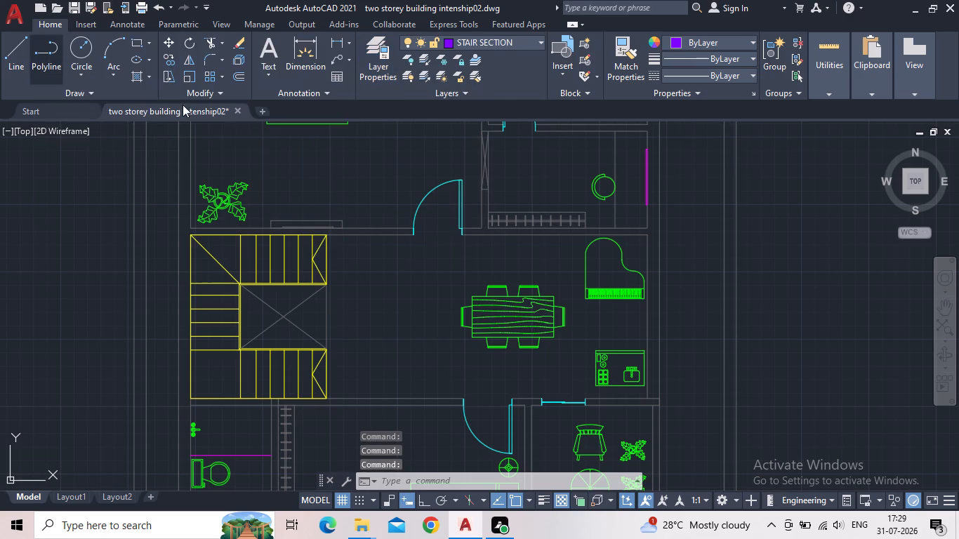
# With Ortho on, draw a three-segment U-shaped line through the stair, from just outside the upper flight's open end to the lower flight's end.
pyautogui.click(25, 52)
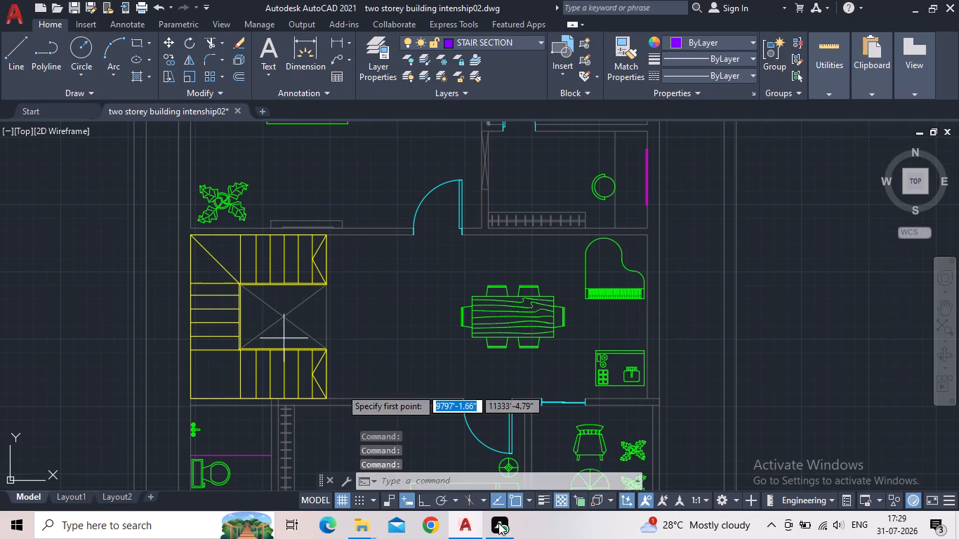
pyautogui.click(424, 500)
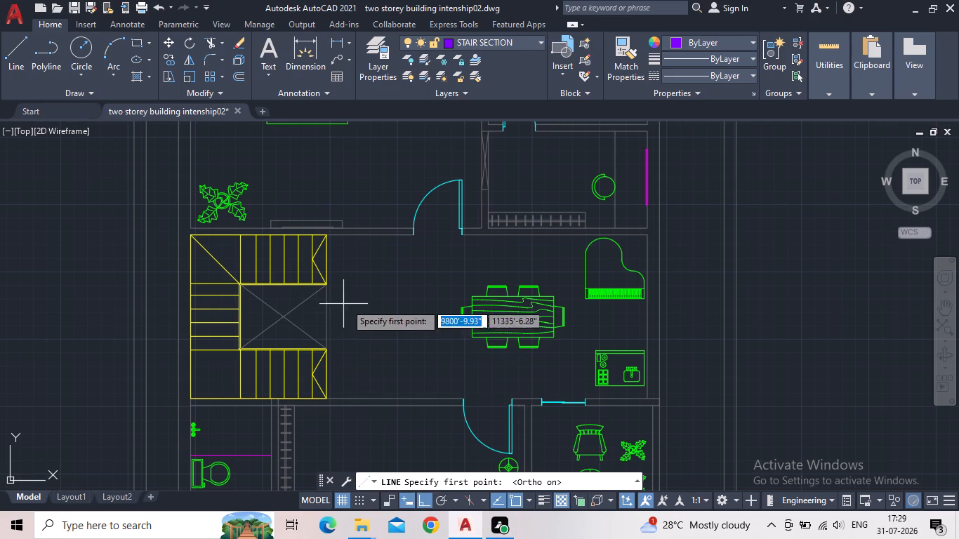
pyautogui.scroll(2, 301, 269)
pyautogui.scroll(-1, 350, 267)
pyautogui.moveTo(361, 246); pyautogui.dragTo(368, 221, button='middle')
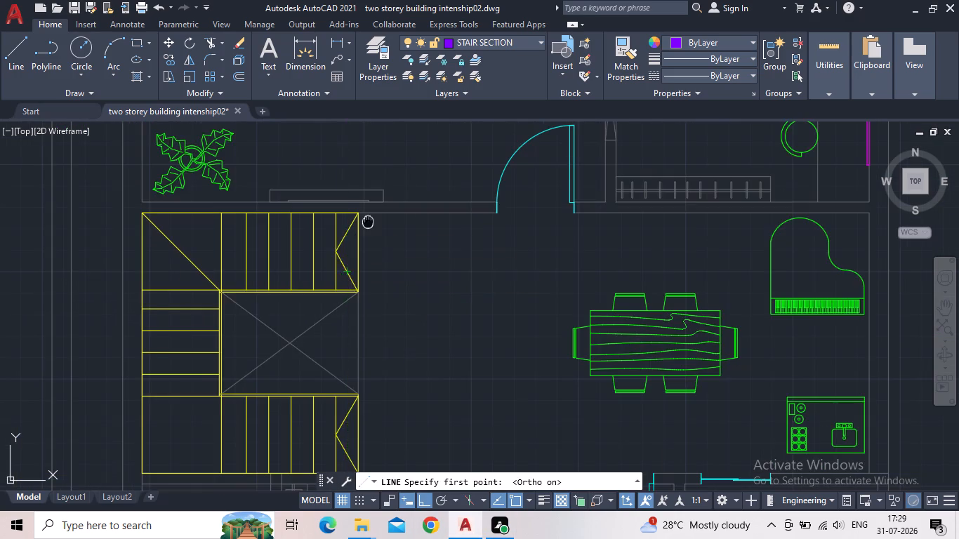
pyautogui.moveTo(368, 221); pyautogui.dragTo(368, 201, button='middle')
pyautogui.scroll(2, 379, 216)
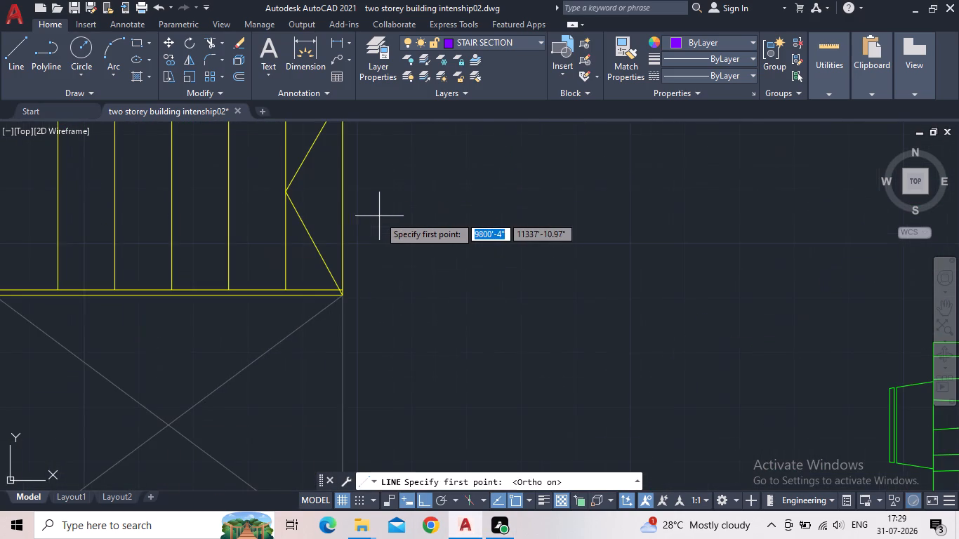
pyautogui.click(376, 204)
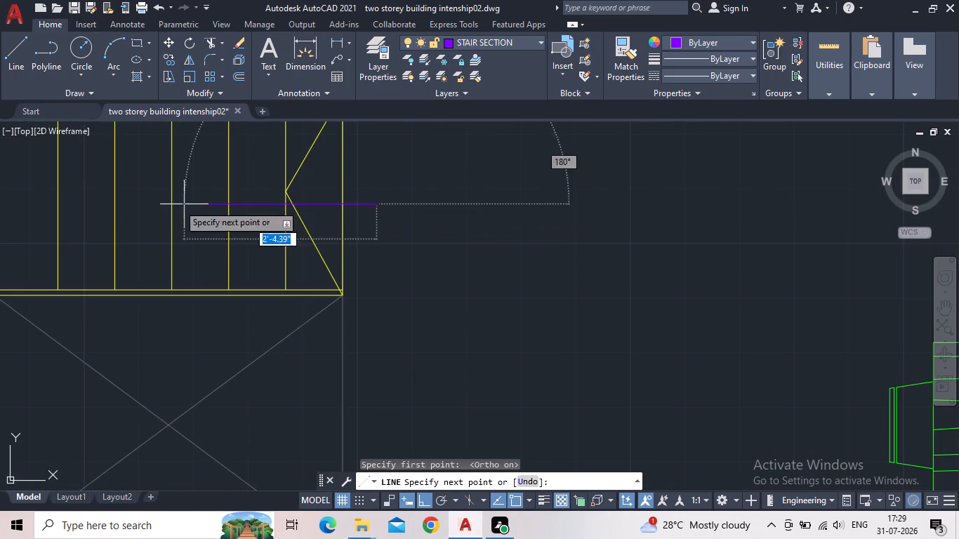
pyautogui.moveTo(95, 211); pyautogui.dragTo(237, 218, button='middle')
pyautogui.scroll(-2, 237, 218)
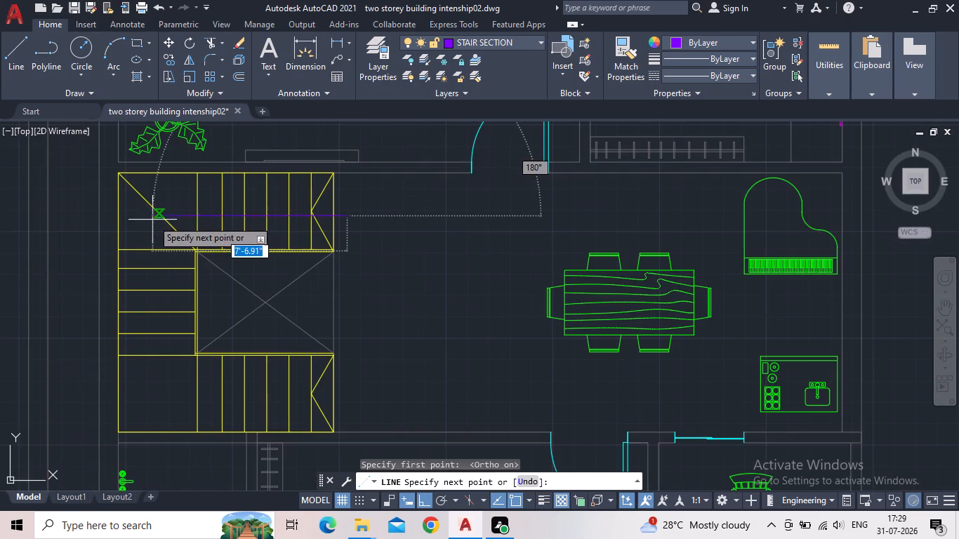
pyautogui.scroll(2, 158, 215)
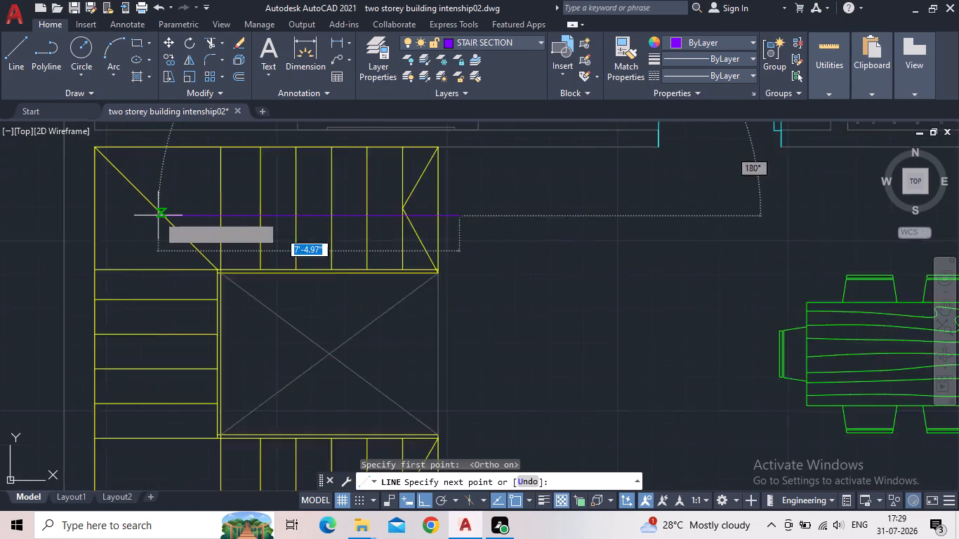
pyautogui.click(162, 212)
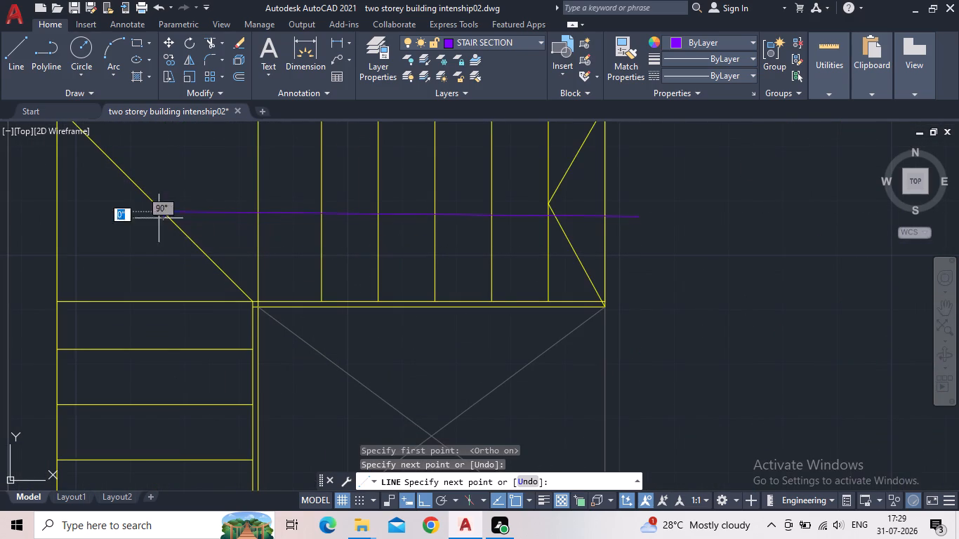
pyautogui.moveTo(159, 328); pyautogui.dragTo(187, 215, button='middle')
pyautogui.scroll(-2, 192, 190)
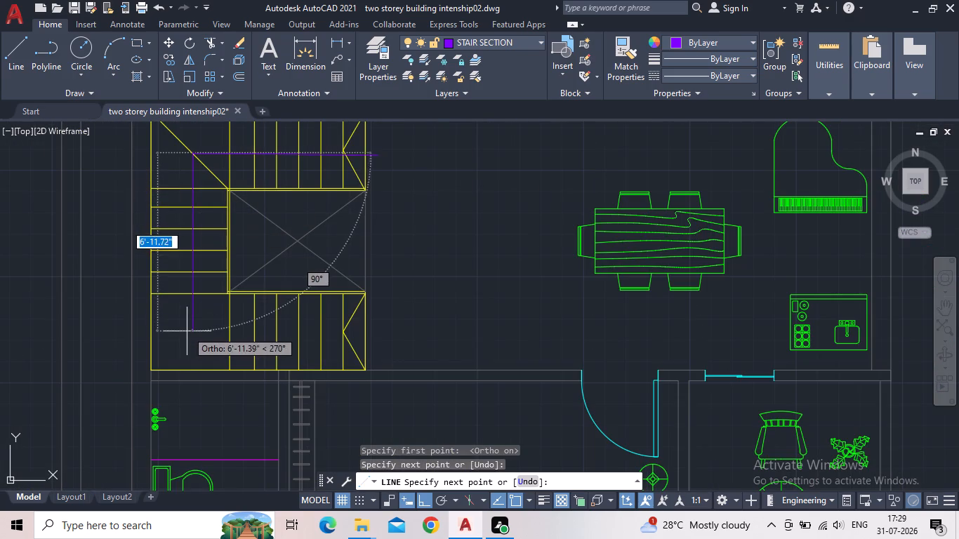
pyautogui.click(192, 338)
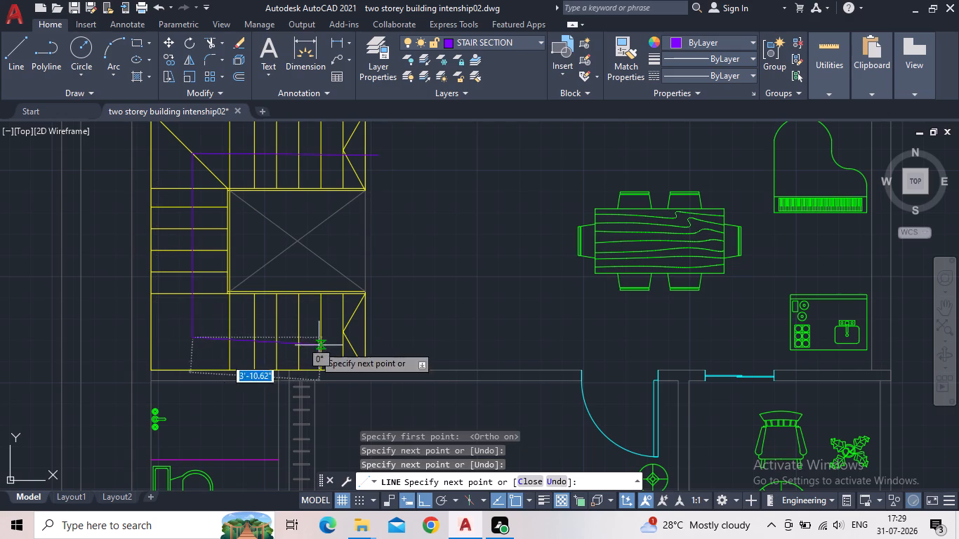
pyautogui.scroll(2, 370, 340)
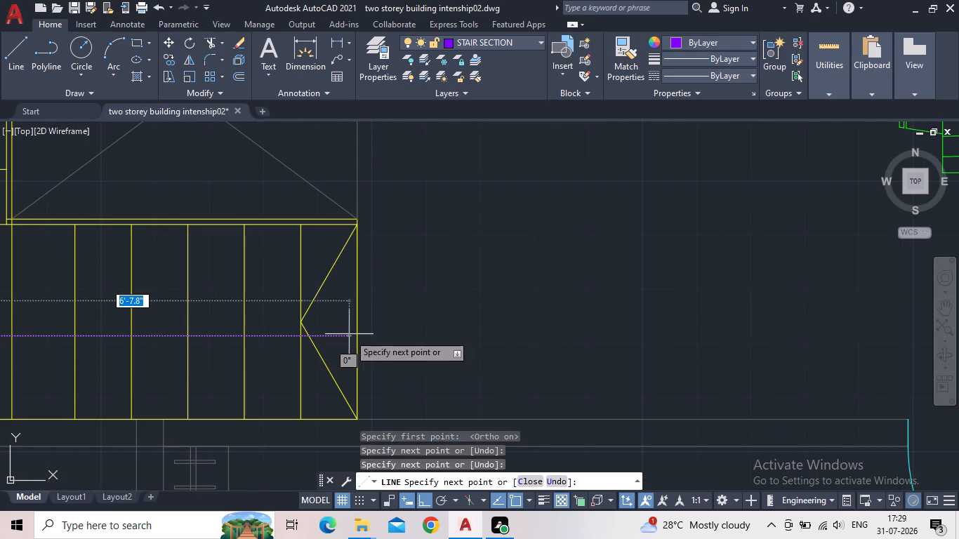
pyautogui.click(359, 335)
pyautogui.press('Escape')
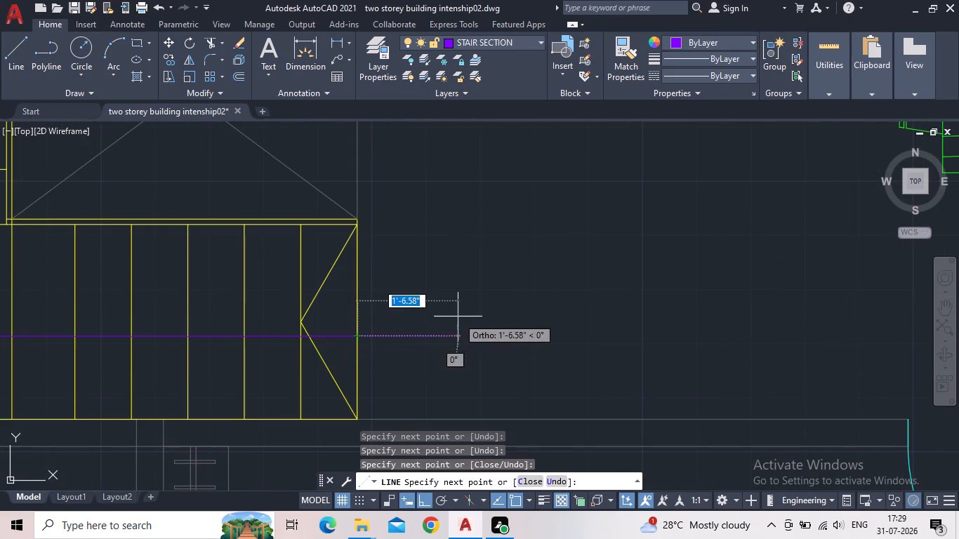
# Examine the new stair line within the upper-storey floor plan.
pyautogui.scroll(-2, 455, 314)
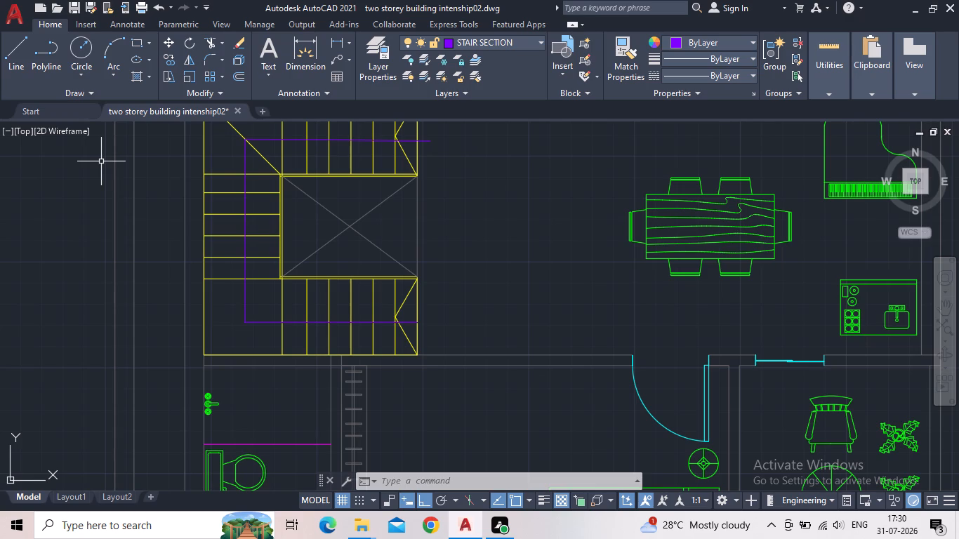
pyautogui.scroll(-1, 445, 215)
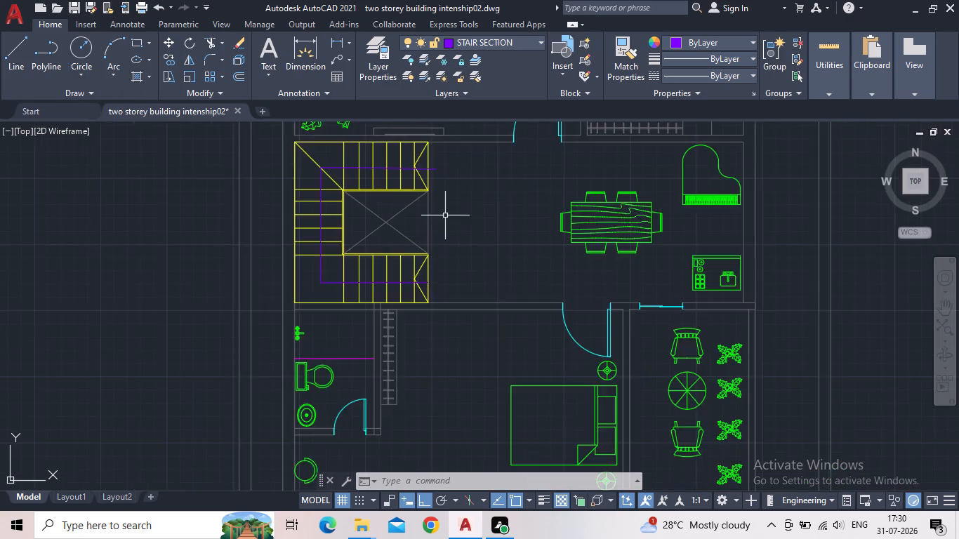
pyautogui.scroll(1, 444, 206)
pyautogui.moveTo(444, 206); pyautogui.dragTo(429, 226, button='middle')
pyautogui.scroll(-2, 427, 229)
pyautogui.moveTo(469, 224); pyautogui.dragTo(458, 237, button='middle')
pyautogui.scroll(-1, 443, 244)
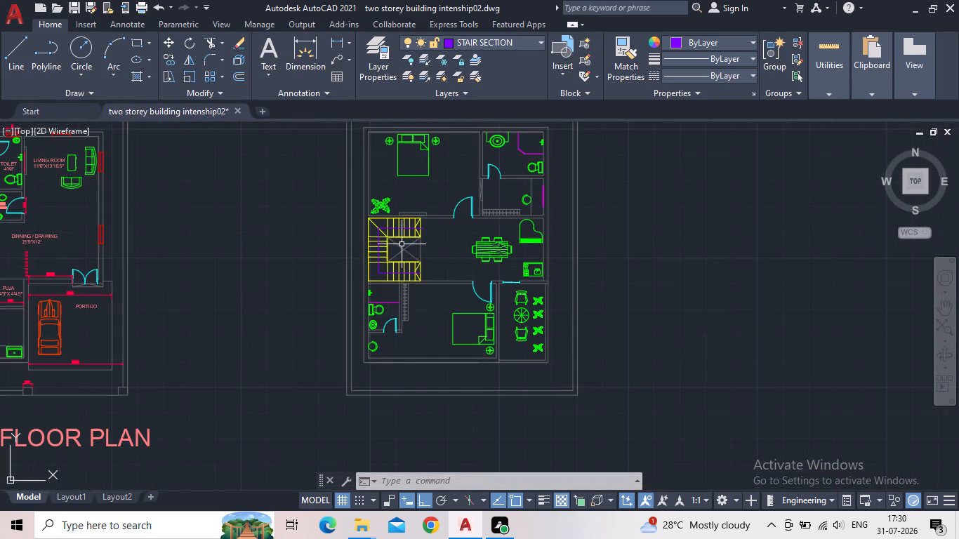
pyautogui.moveTo(274, 234); pyautogui.dragTo(387, 238, button='middle')
pyautogui.scroll(2, 540, 248)
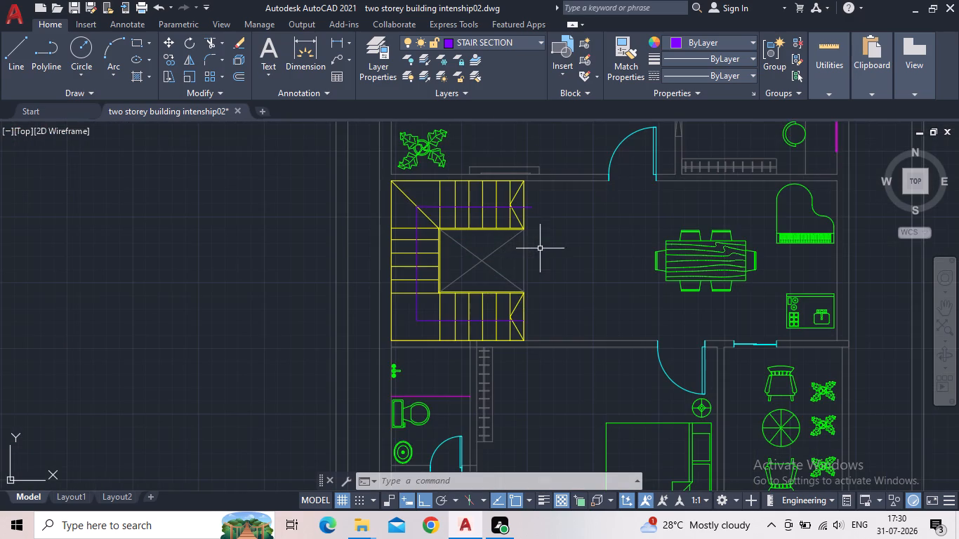
pyautogui.moveTo(542, 231); pyautogui.dragTo(427, 262, button='middle')
pyautogui.scroll(-1, 425, 267)
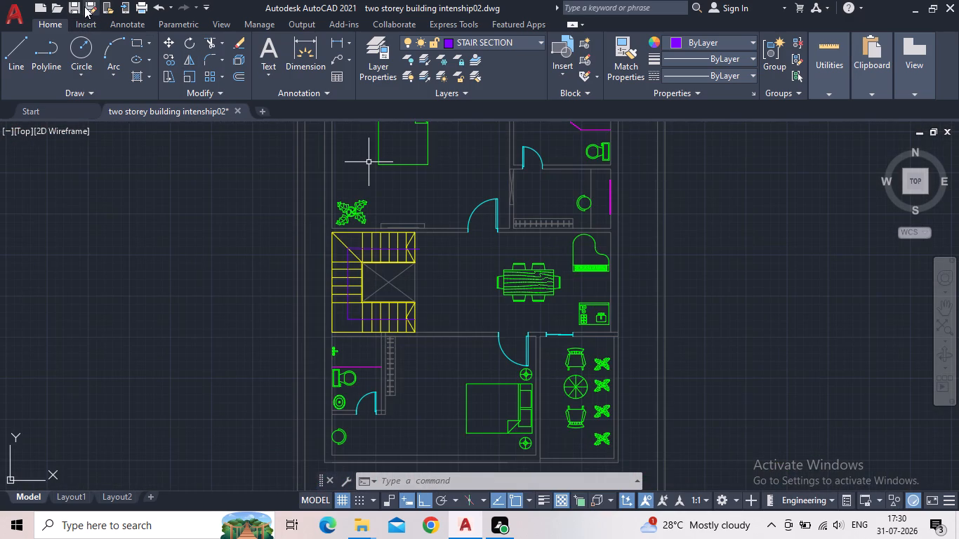
# Save the drawing.
pyautogui.click(78, 6)
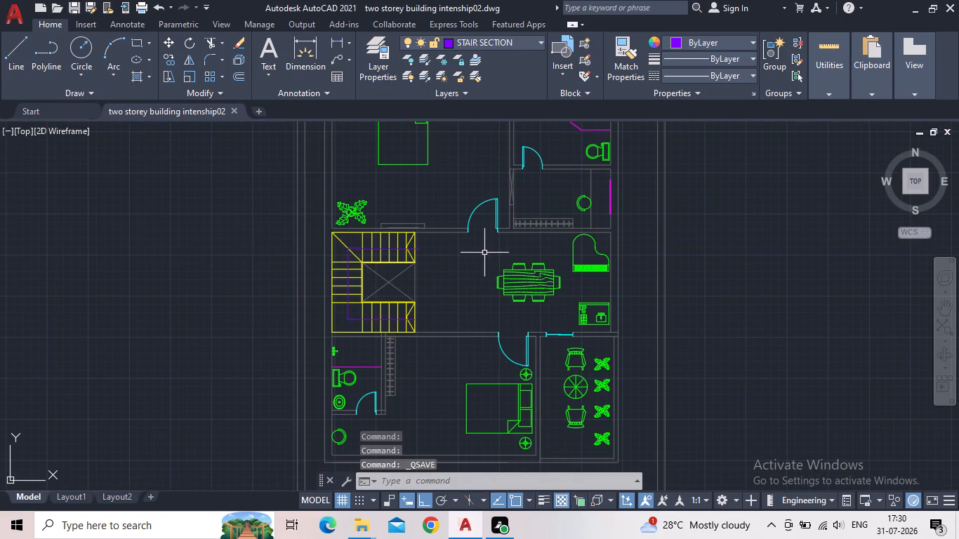
# Make the win layer current.
pyautogui.moveTo(478, 262); pyautogui.dragTo(406, 319, button='middle')
pyautogui.scroll(-1, 397, 331)
pyautogui.moveTo(584, 263); pyautogui.dragTo(470, 218, button='middle')
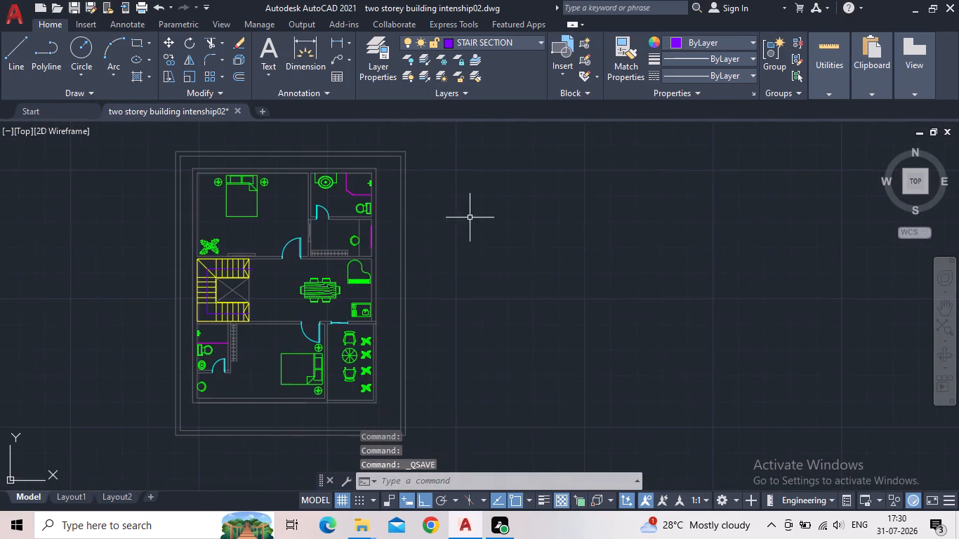
pyautogui.scroll(-1, 462, 235)
pyautogui.scroll(3, 393, 214)
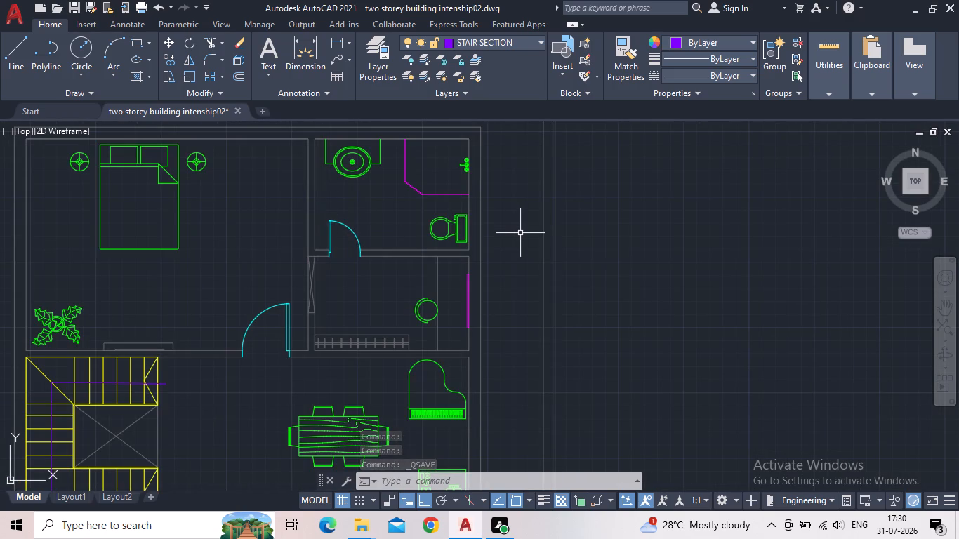
pyautogui.click(377, 71)
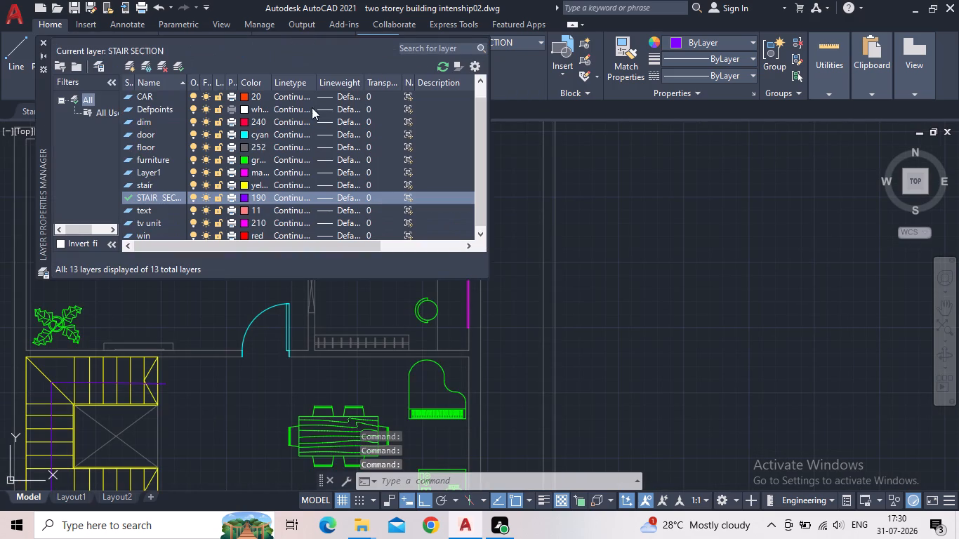
pyautogui.scroll(-1, 135, 204)
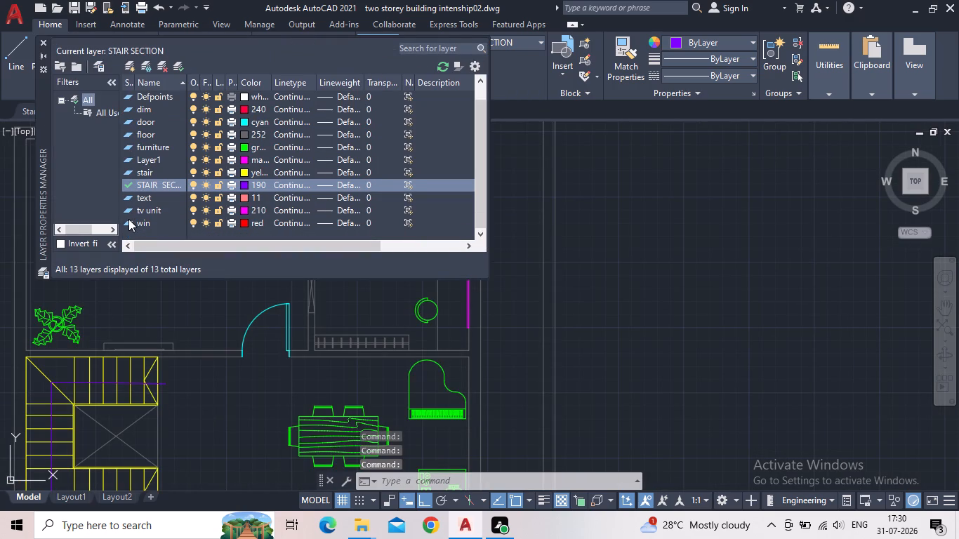
pyautogui.doubleClick(128, 219)
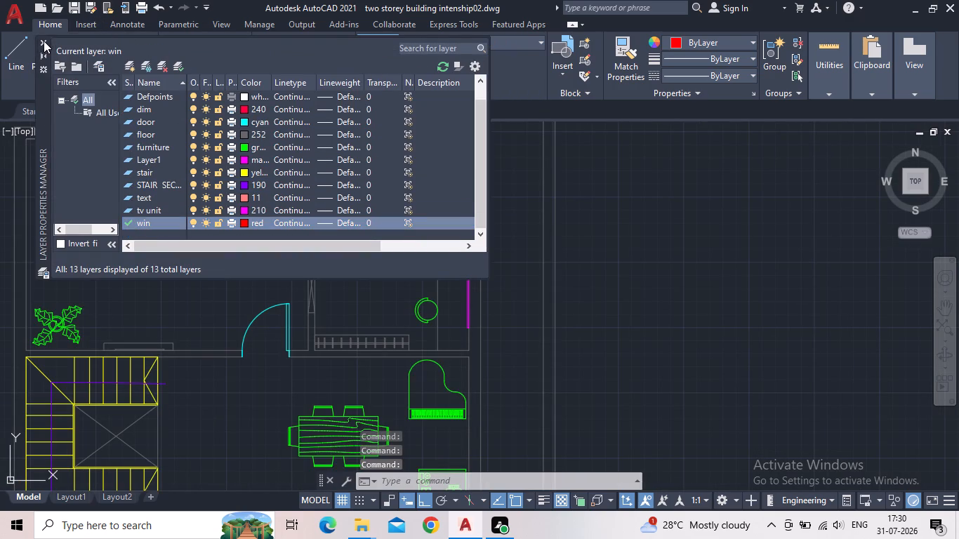
pyautogui.click(44, 41)
# Draw a rectangle 9" long and 3' wide in the empty space beside the upper-storey plan as a window outline.
pyautogui.scroll(-2, 760, 239)
pyautogui.moveTo(748, 240); pyautogui.dragTo(407, 183, button='middle')
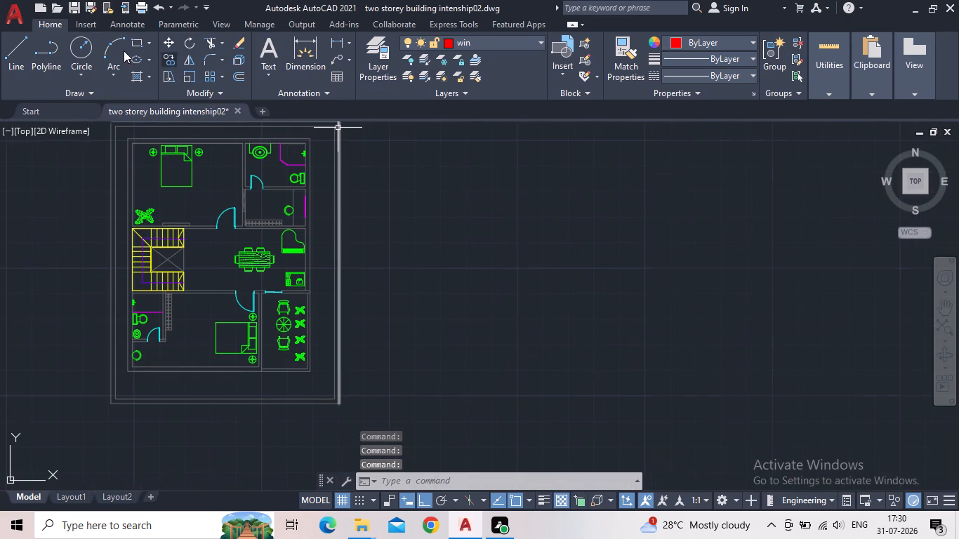
pyautogui.click(138, 45)
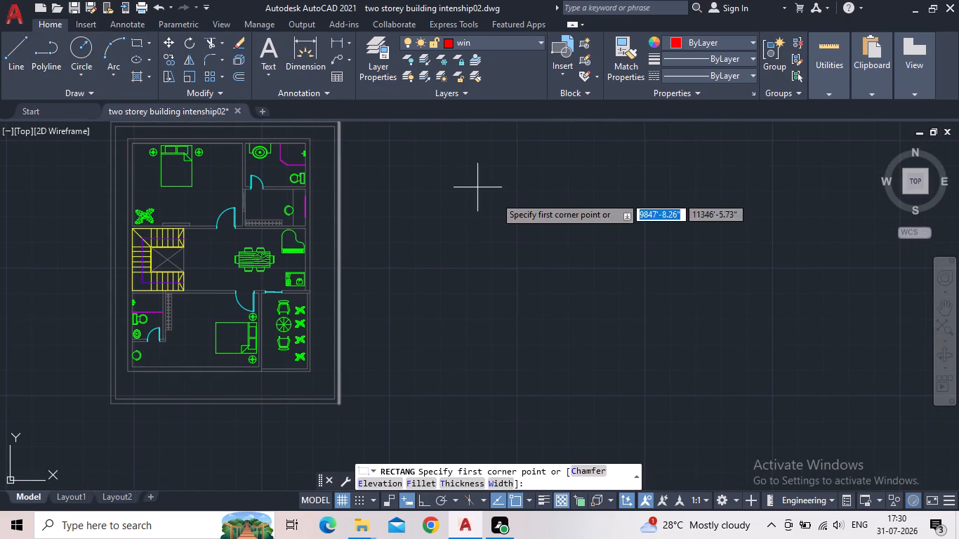
pyautogui.click(479, 185)
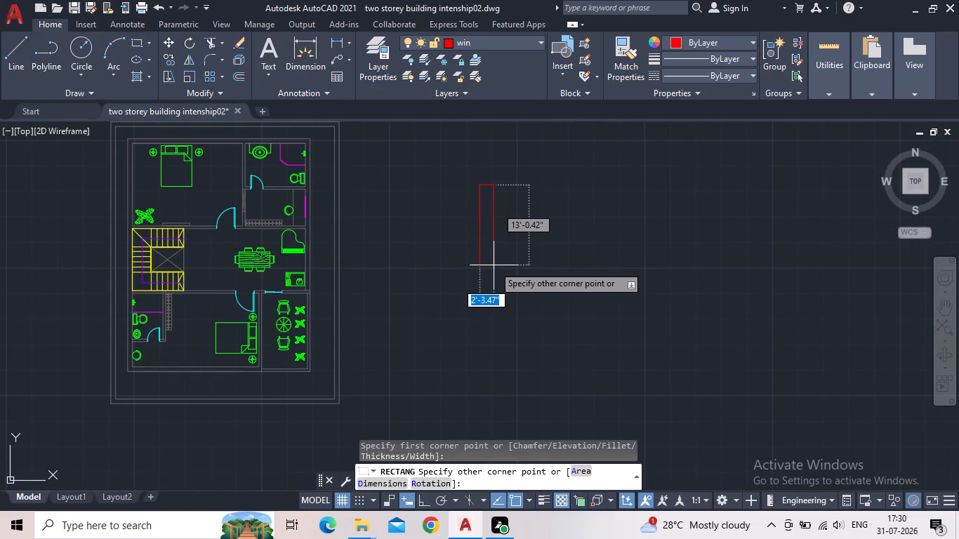
pyautogui.press('d')
pyautogui.press('Return')
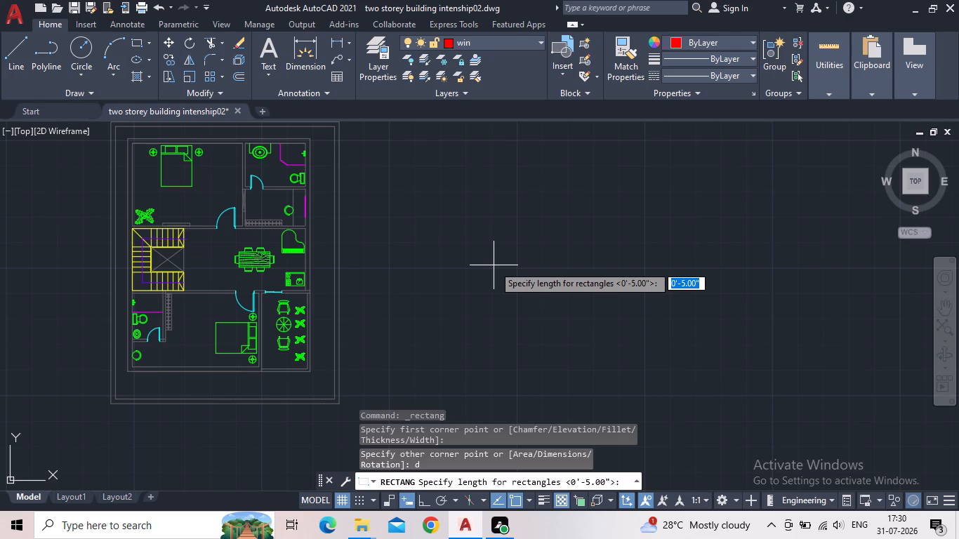
pyautogui.press('9')
pyautogui.hotkey('shift', '"')
pyautogui.press('Return')
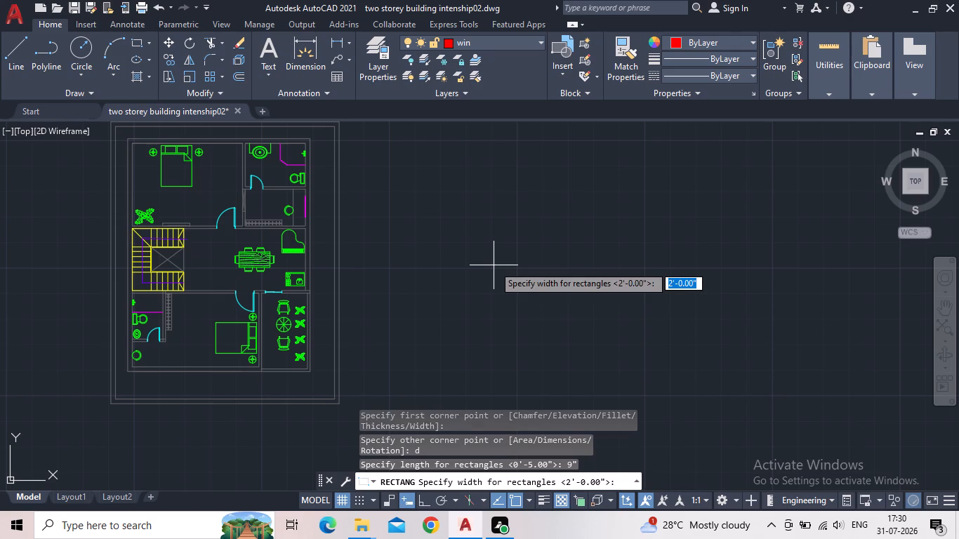
pyautogui.write("3'")
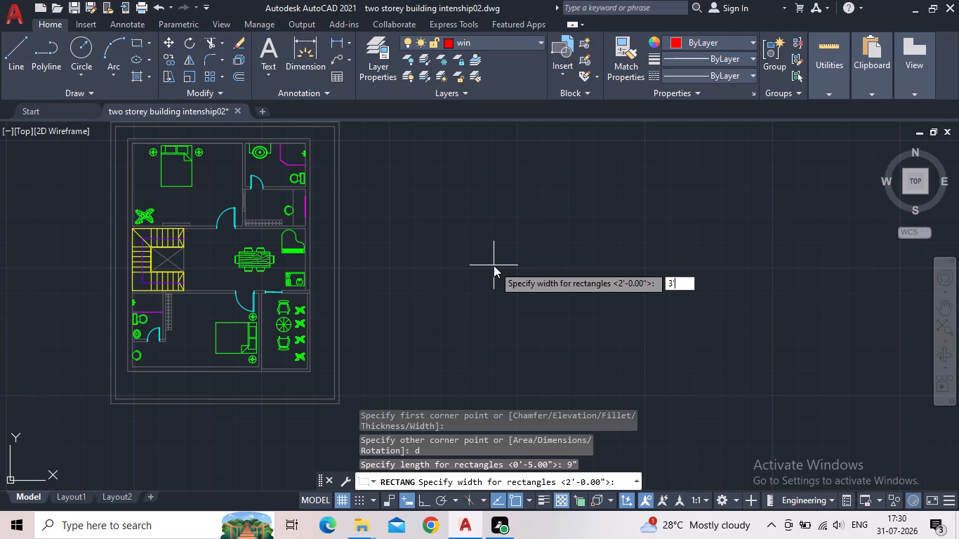
pyautogui.press('Return')
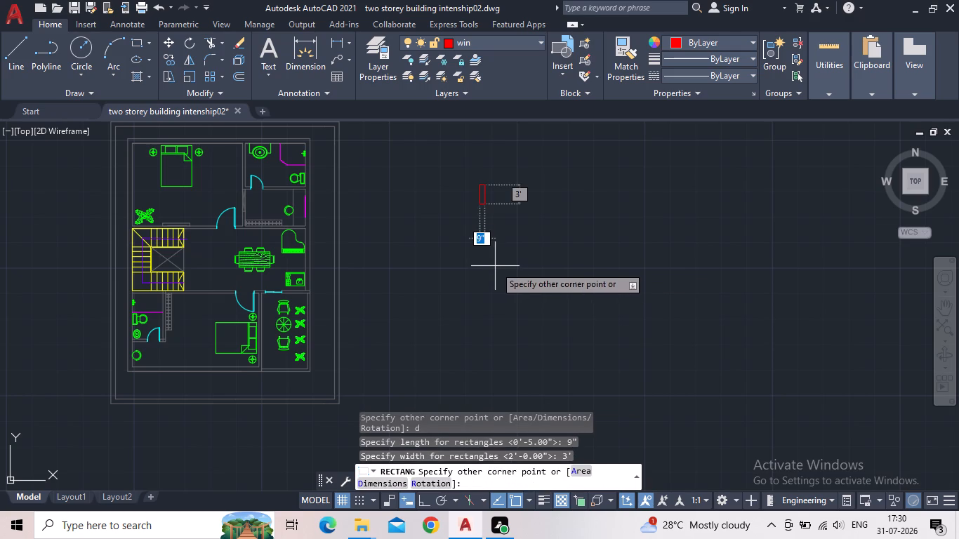
pyautogui.scroll(2, 466, 197)
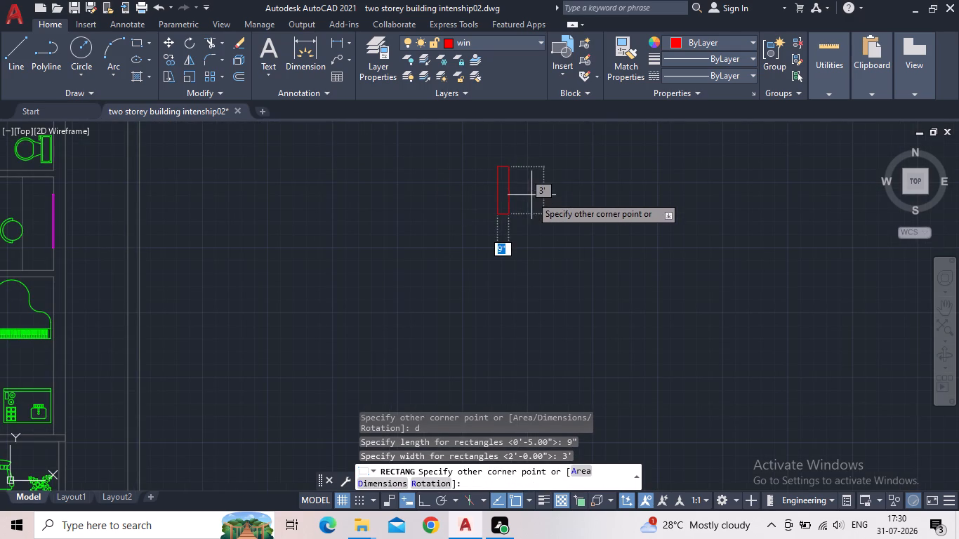
pyautogui.click(512, 202)
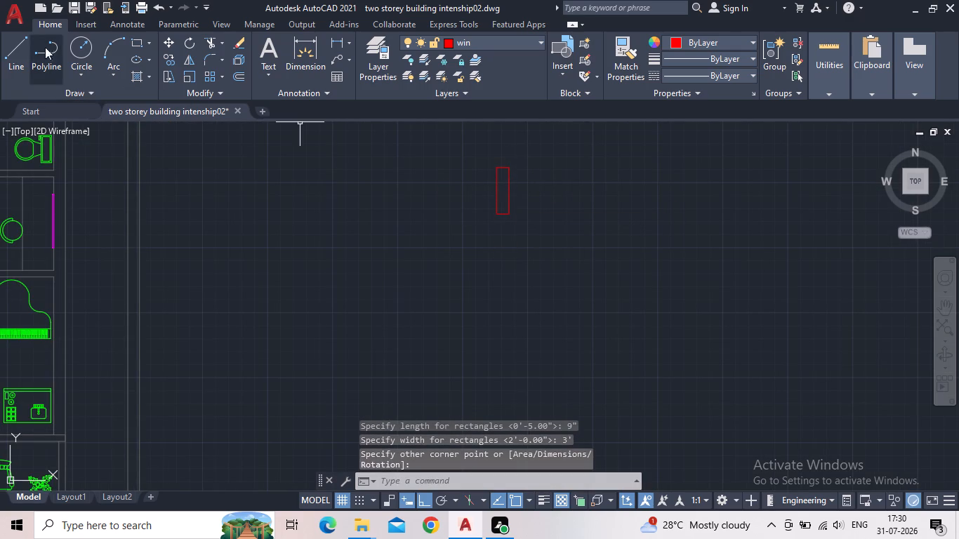
# Draw a vertical centre line through the 3' window rectangle, from its top edge's midpoint to its bottom edge's midpoint.
pyautogui.click(25, 51)
pyautogui.scroll(5, 468, 189)
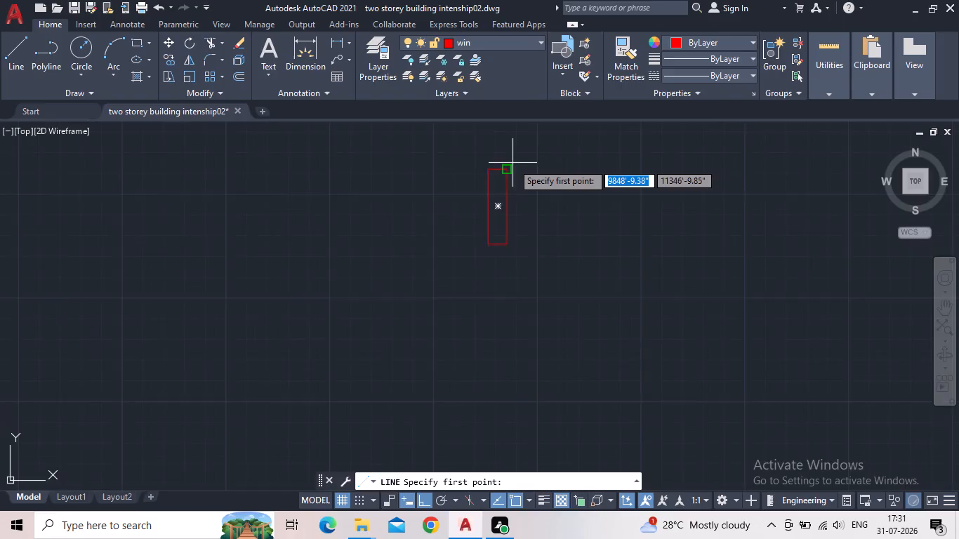
pyautogui.moveTo(489, 171); pyautogui.dragTo(488, 179)
pyautogui.click(489, 291)
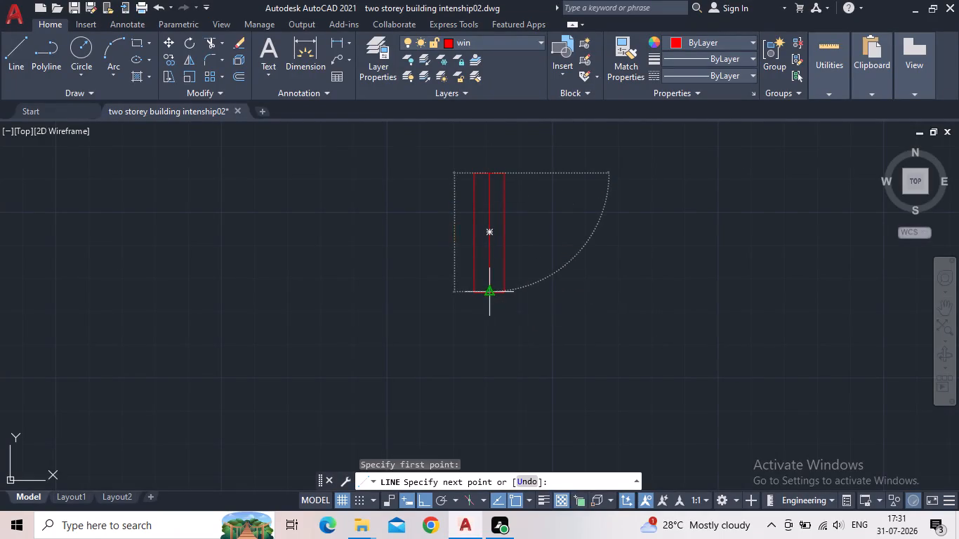
pyautogui.press('Escape')
# Draw a second window rectangle 9" long and 2' wide beside the 3' window.
pyautogui.scroll(-2, 507, 276)
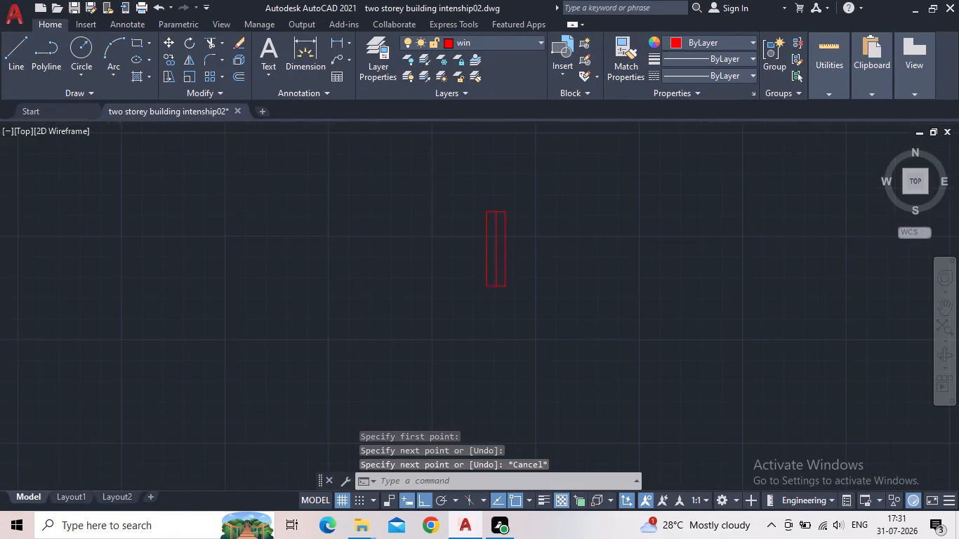
pyautogui.moveTo(329, 283); pyautogui.dragTo(207, 283, button='middle')
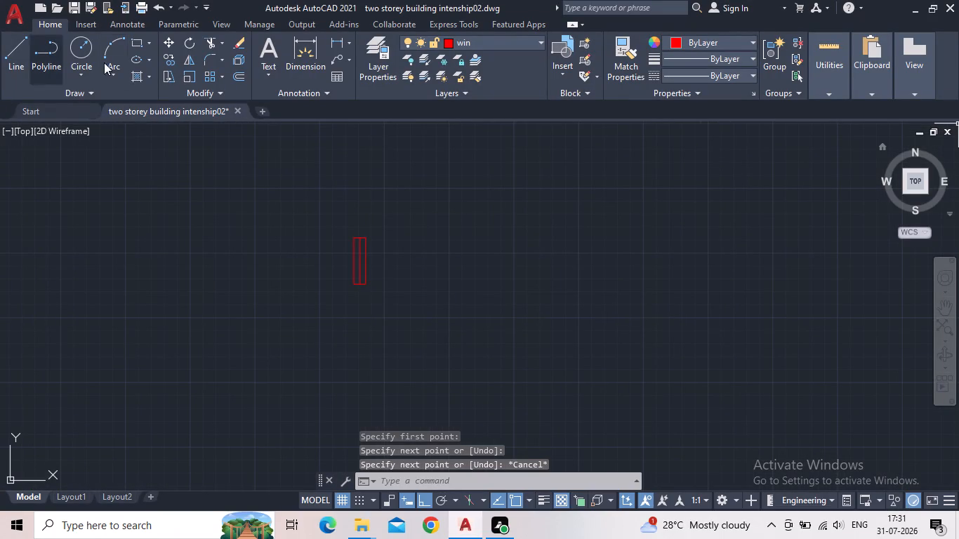
pyautogui.click(131, 48)
pyautogui.moveTo(472, 229); pyautogui.dragTo(478, 244)
pyautogui.press('d')
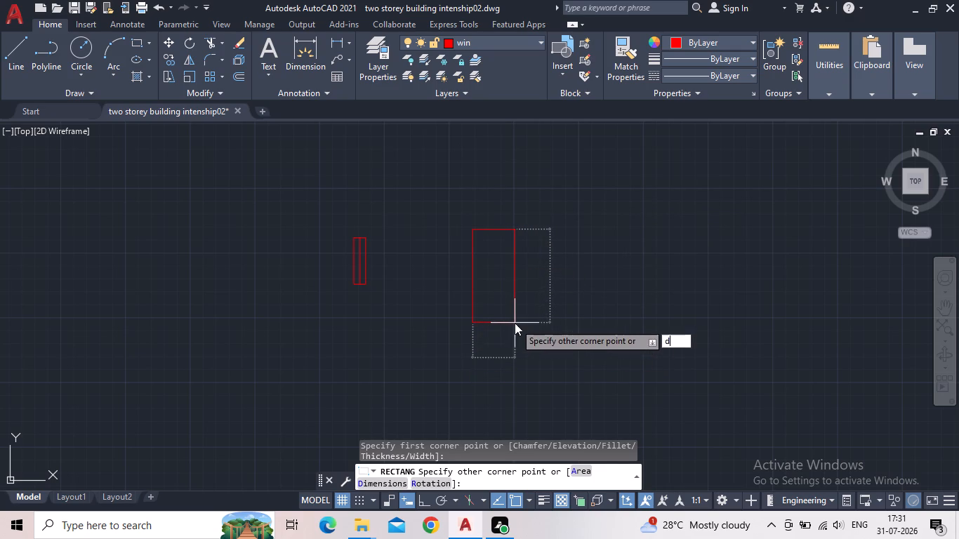
pyautogui.press('Return')
pyautogui.press('9')
pyautogui.hotkey('shift', '"')
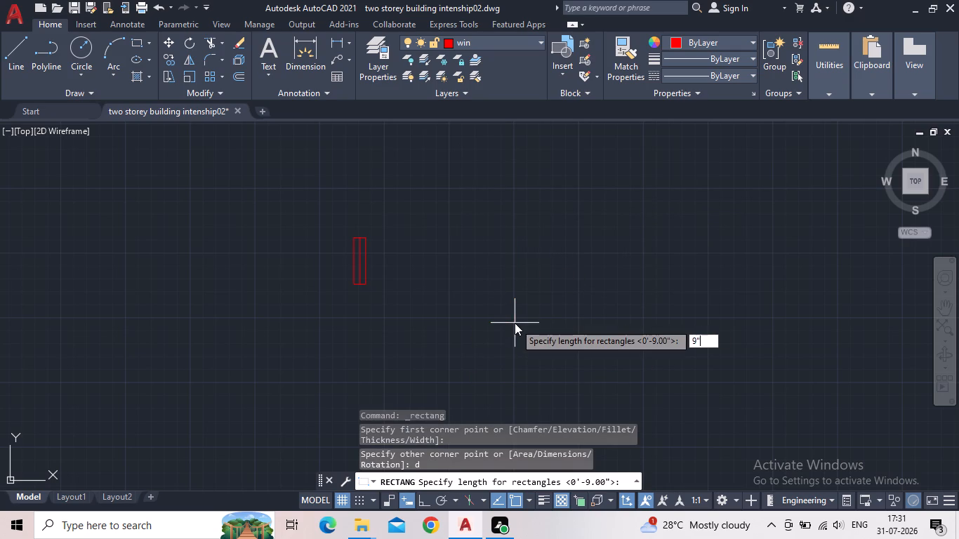
pyautogui.press('Return')
pyautogui.write("2'")
pyautogui.press('Return')
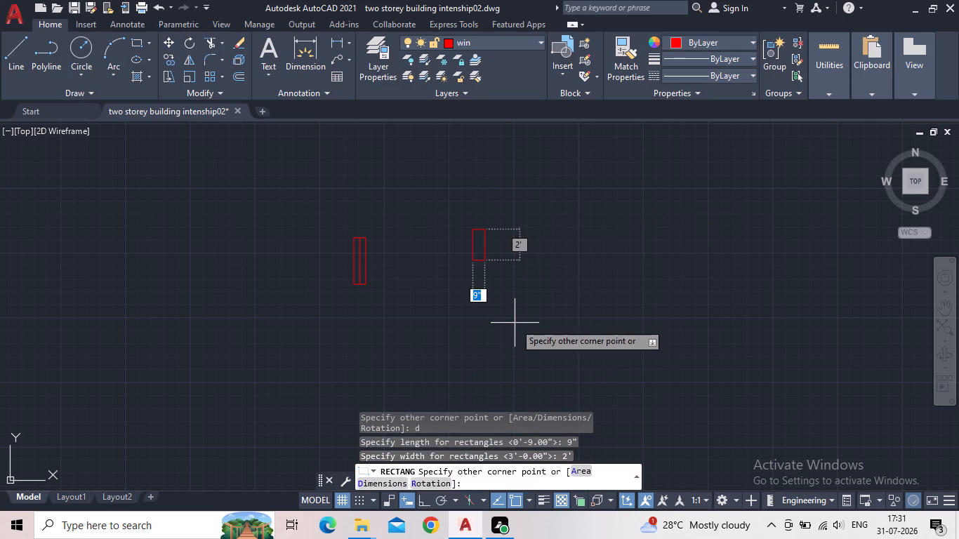
pyautogui.click(516, 323)
# Draw a vertical centre line through the 2' window rectangle between the midpoints of its short edges.
pyautogui.click(14, 56)
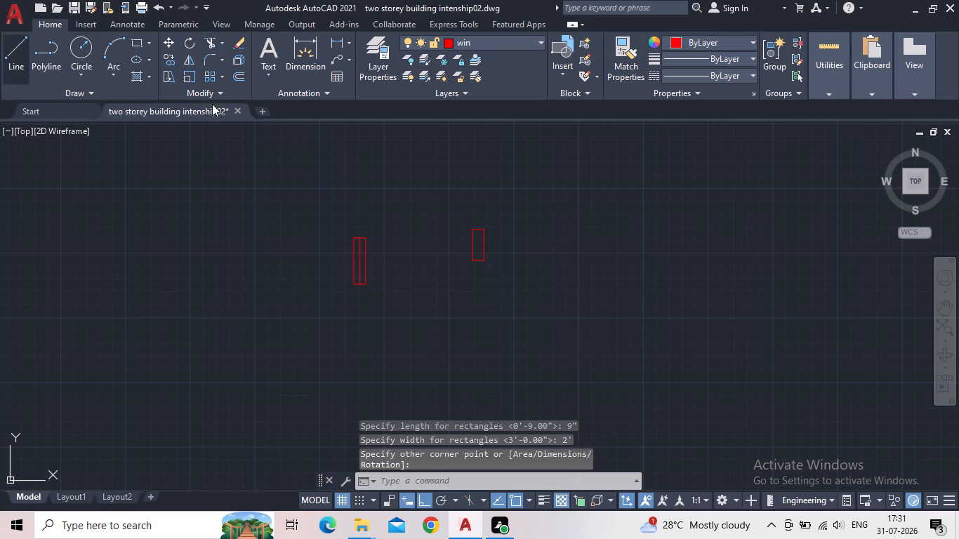
pyautogui.scroll(2, 505, 266)
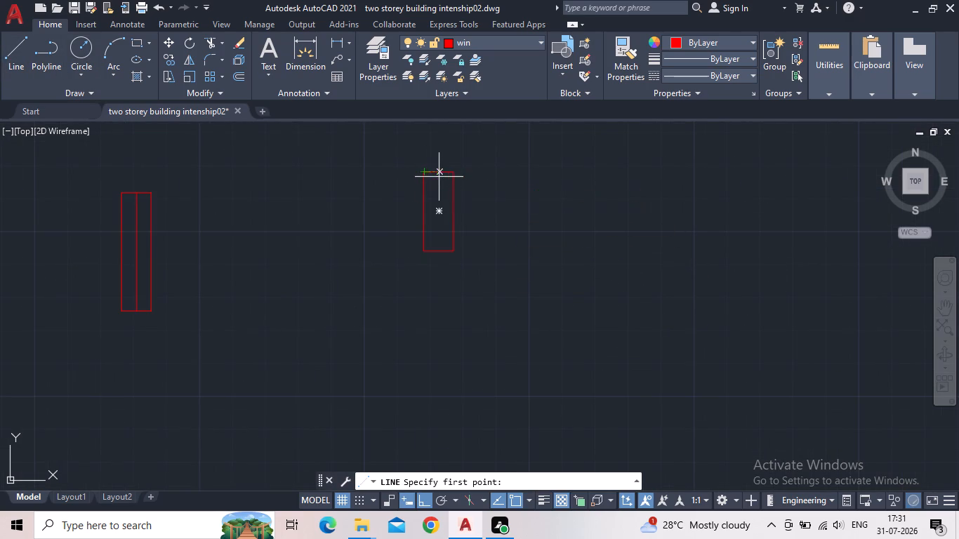
pyautogui.click(438, 174)
pyautogui.click(439, 250)
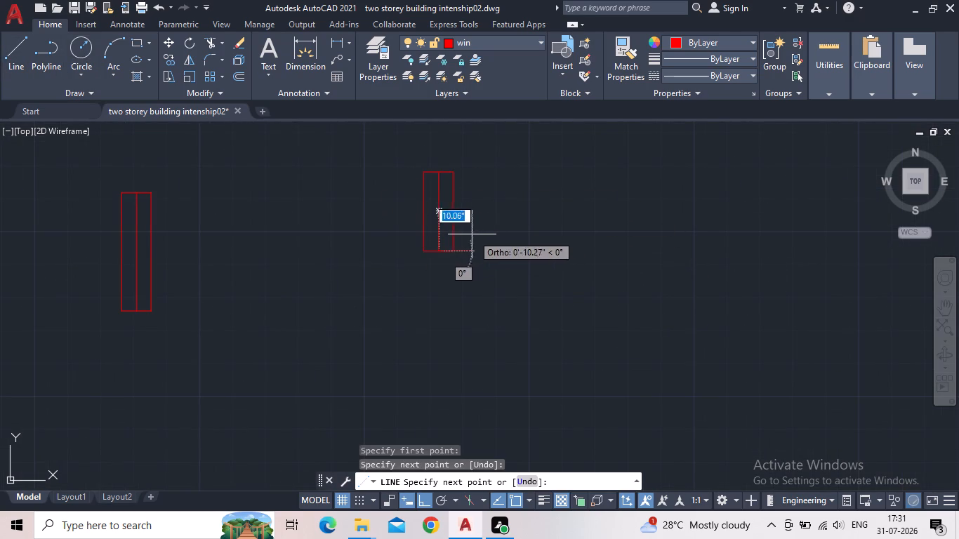
pyautogui.press('Escape')
# Copy the 3' window horizontally toward the floor plan, using the midpoint of its bottom edge as base point.
pyautogui.scroll(-2, 224, 314)
pyautogui.middleClick(220, 317)
pyautogui.click(220, 317)
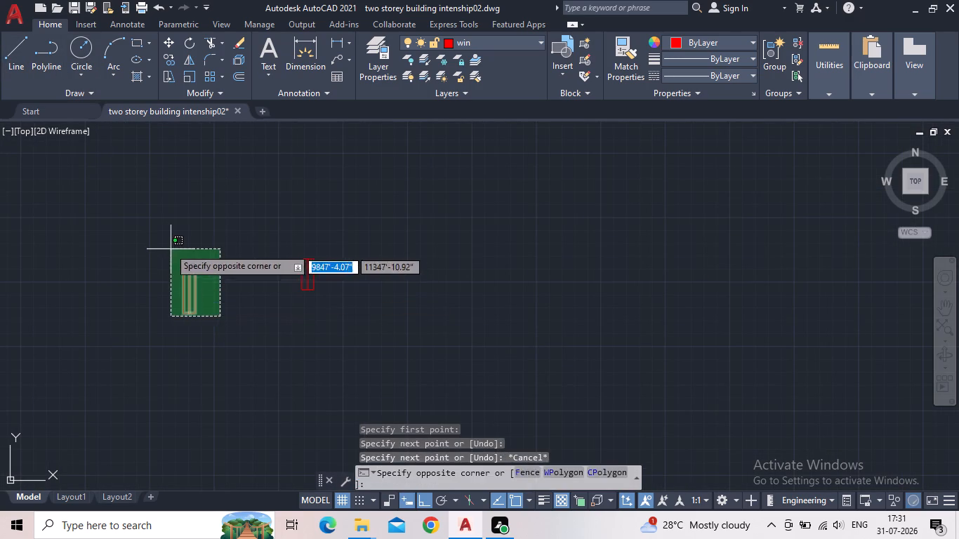
pyautogui.click(168, 248)
pyautogui.press('c')
pyautogui.press('o')
pyautogui.press('Return')
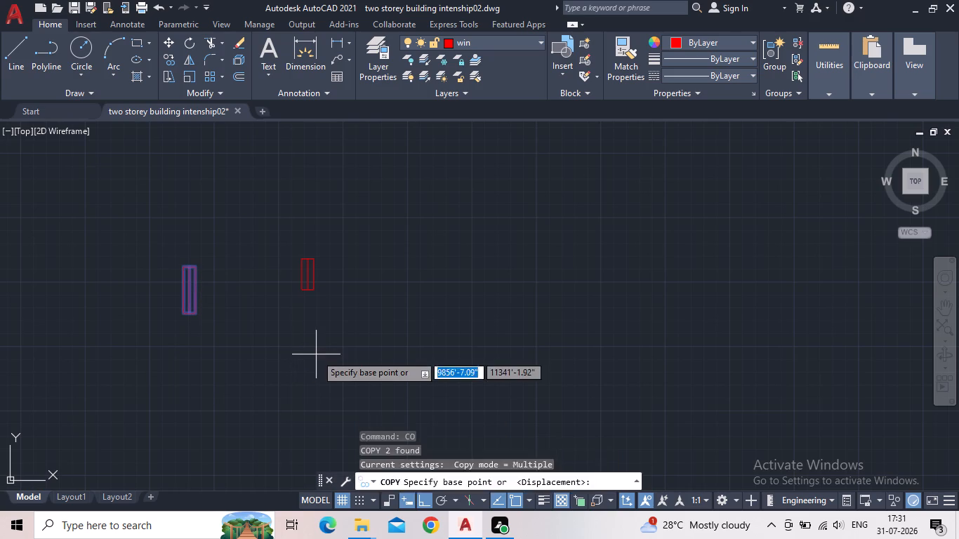
pyautogui.scroll(3, 152, 320)
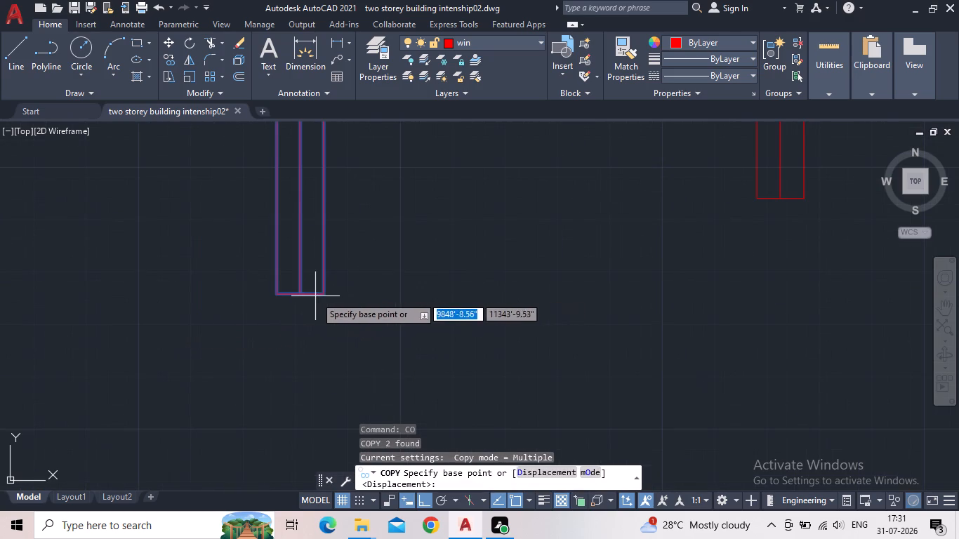
pyautogui.click(302, 292)
pyautogui.moveTo(60, 297); pyautogui.dragTo(360, 320, button='middle')
pyautogui.scroll(-3, 377, 323)
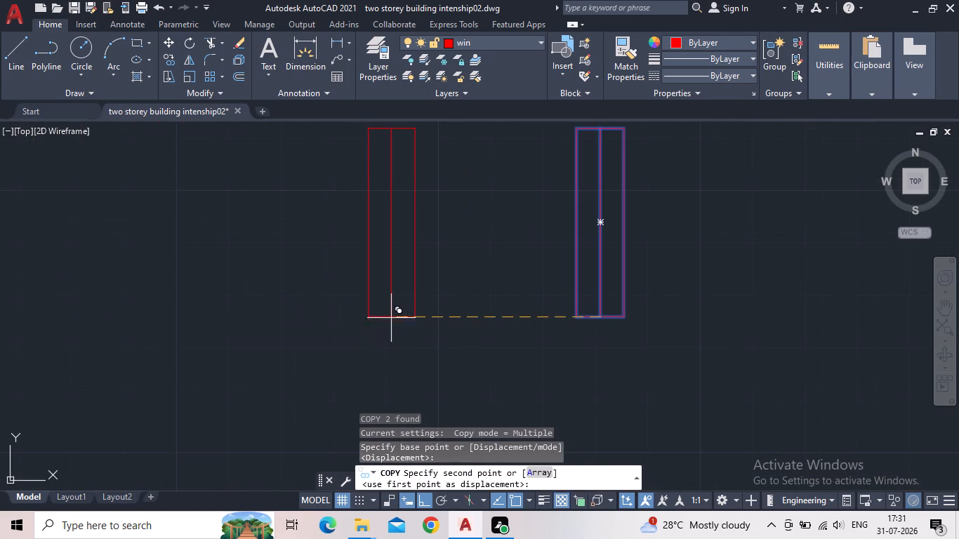
pyautogui.scroll(-4, 336, 338)
pyautogui.click(256, 337)
pyautogui.press('Escape')
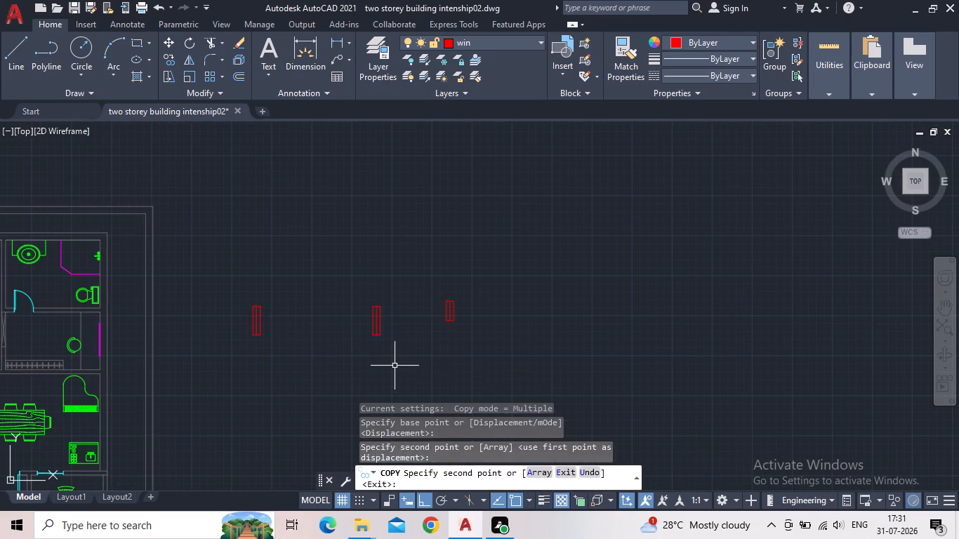
# Rotate the copied 3' window 90° about the midpoint of its bottom edge so it lies horizontally.
pyautogui.click(285, 358)
pyautogui.click(222, 279)
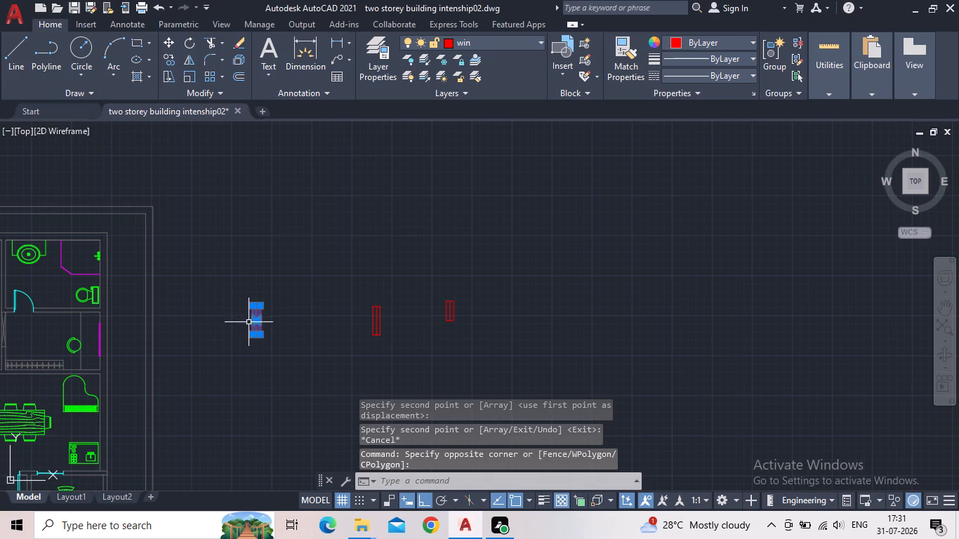
pyautogui.press('r')
pyautogui.press('o')
pyautogui.press('Return')
pyautogui.scroll(3, 246, 338)
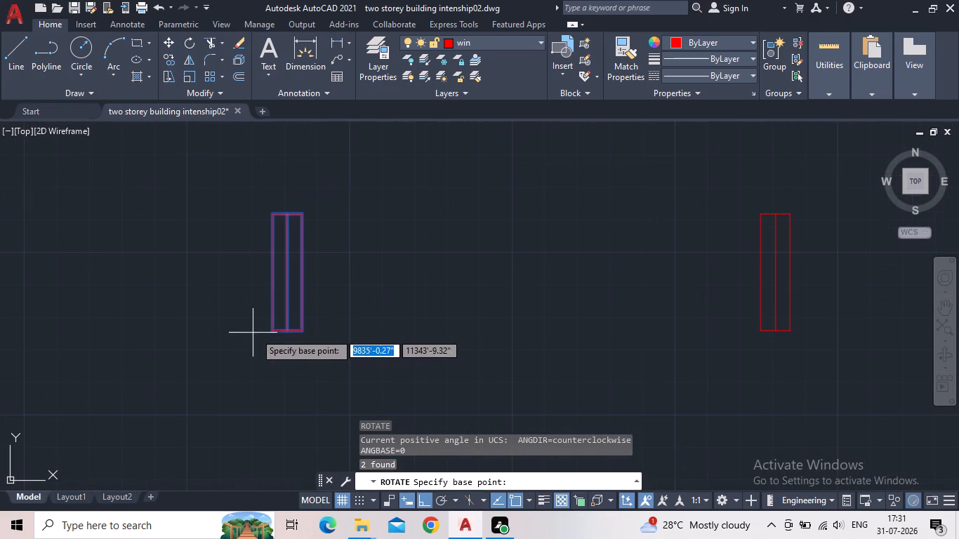
pyautogui.click(287, 333)
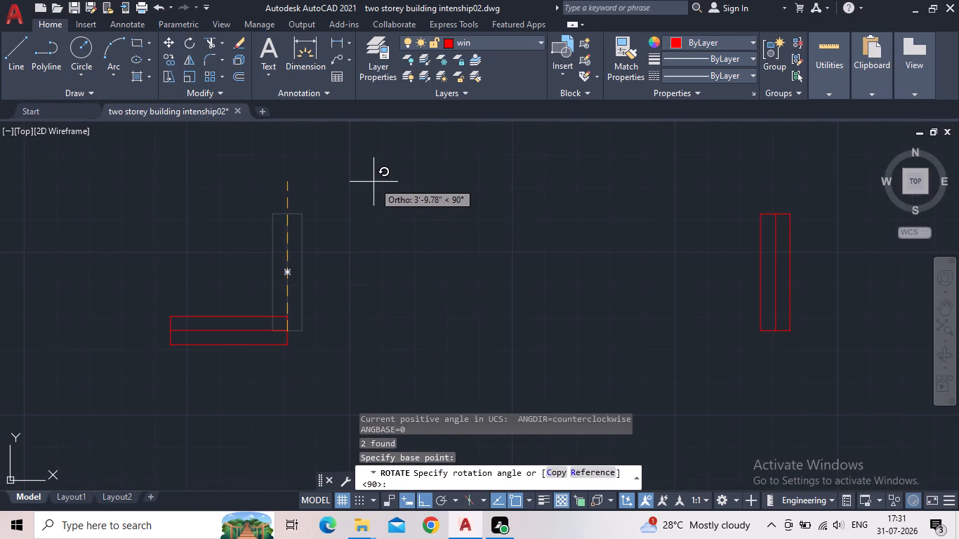
pyautogui.click(285, 161)
pyautogui.press('Escape')
# With Ortho off, copy the horizontal 3' window by its upper-right corner into the lower bedroom's bottom wall, near the bed's lower bedside lamp.
pyautogui.scroll(-1, 333, 223)
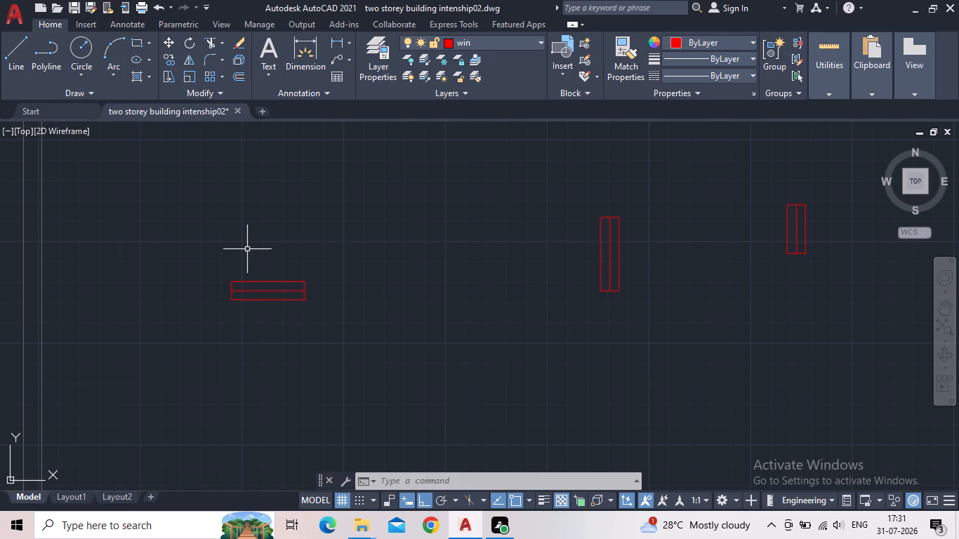
pyautogui.scroll(-3, 294, 295)
pyautogui.click(300, 319)
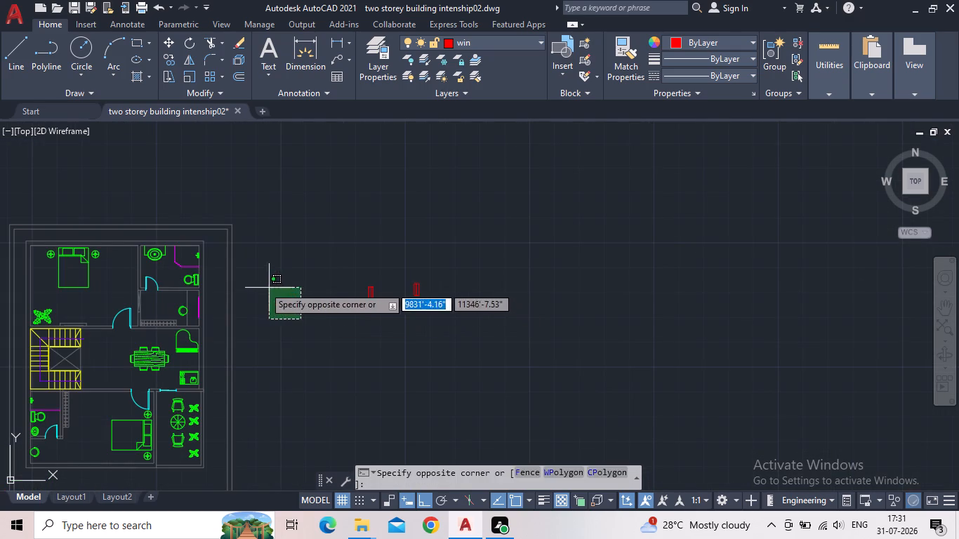
pyautogui.click(263, 286)
pyautogui.scroll(4, 275, 308)
pyautogui.press('c')
pyautogui.press('o')
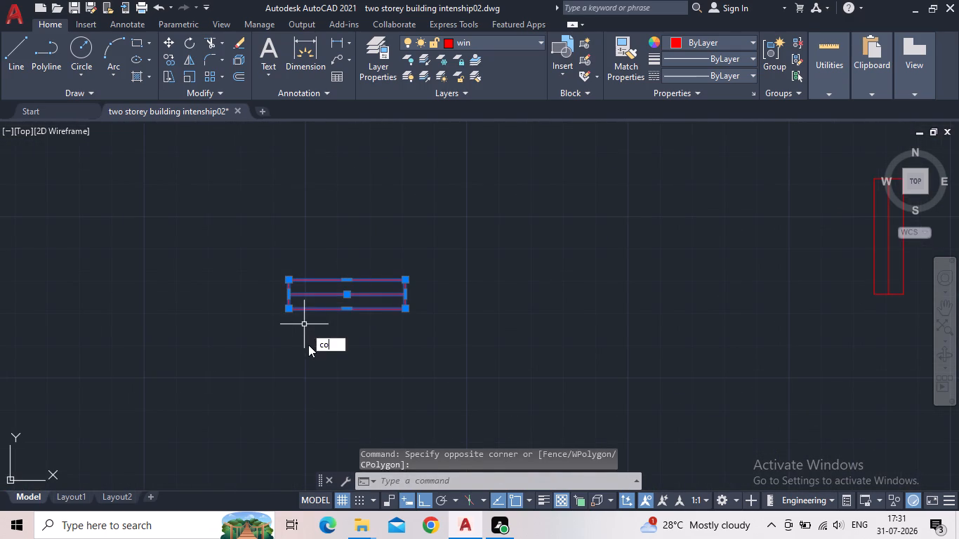
pyautogui.press('Return')
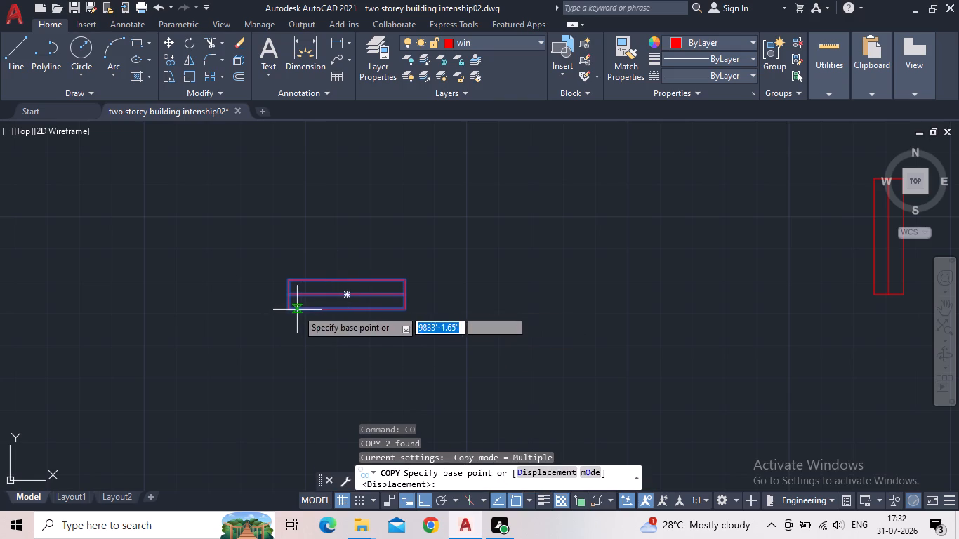
pyautogui.click(400, 282)
pyautogui.moveTo(213, 254); pyautogui.dragTo(364, 253, button='middle')
pyautogui.scroll(-1, 380, 252)
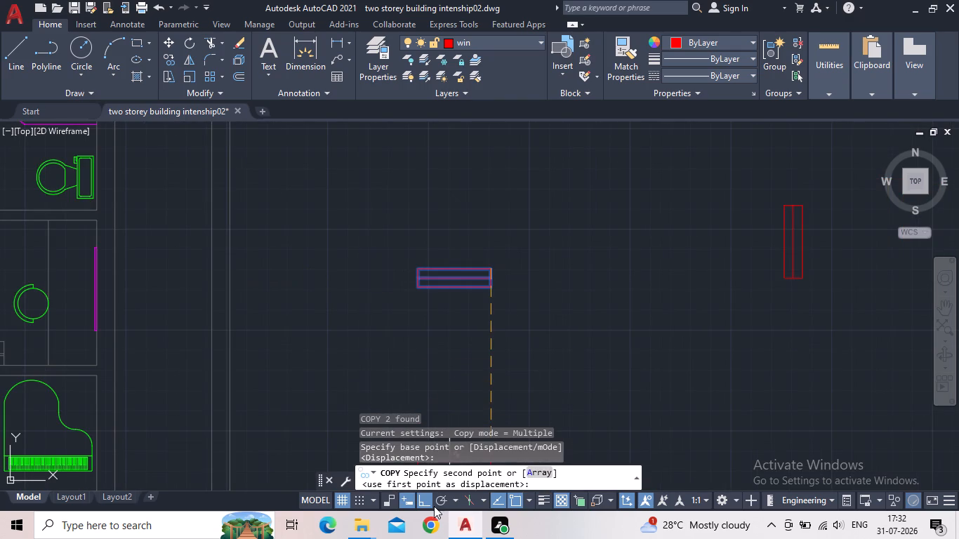
pyautogui.click(428, 501)
pyautogui.moveTo(370, 258); pyautogui.dragTo(512, 174, button='middle')
pyautogui.scroll(-2, 525, 168)
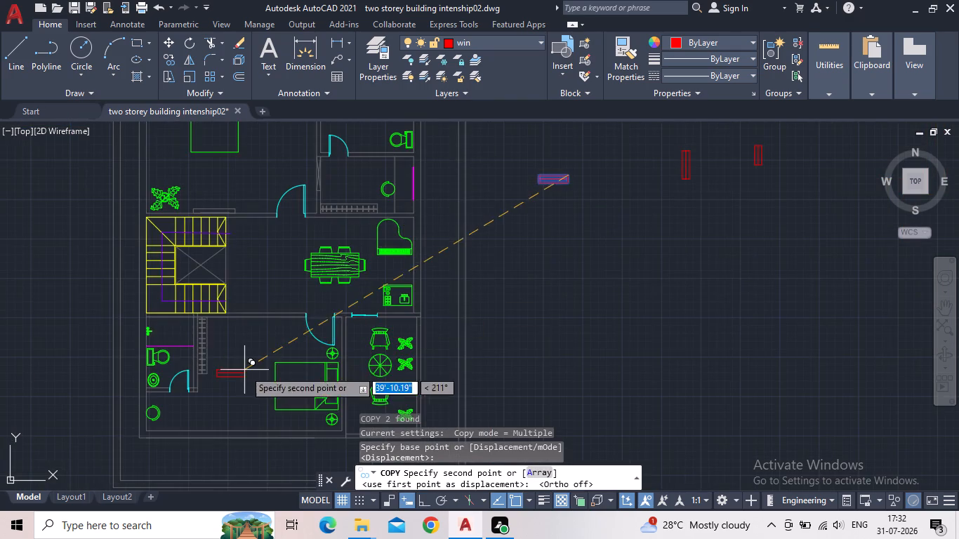
pyautogui.moveTo(258, 397); pyautogui.dragTo(283, 168, button='middle')
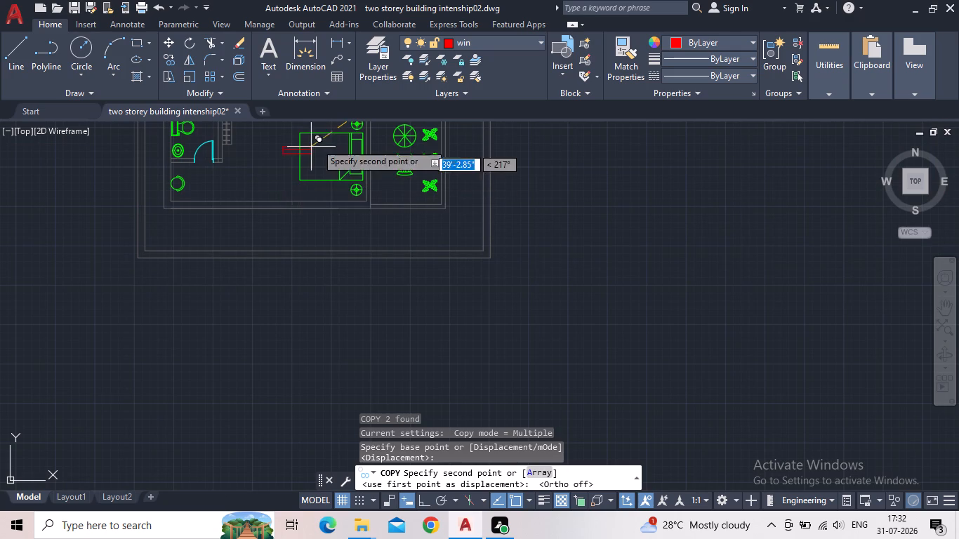
pyautogui.scroll(2, 300, 208)
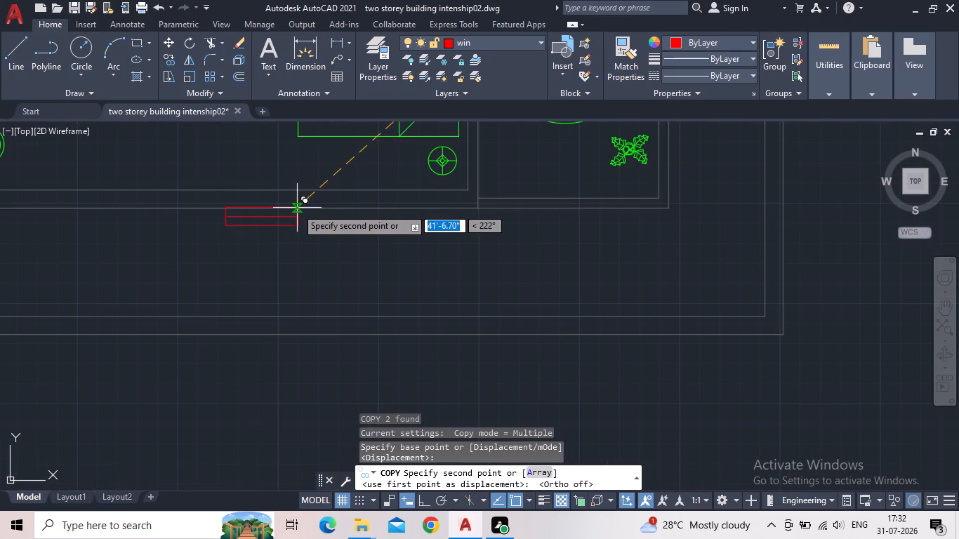
pyautogui.scroll(1, 464, 201)
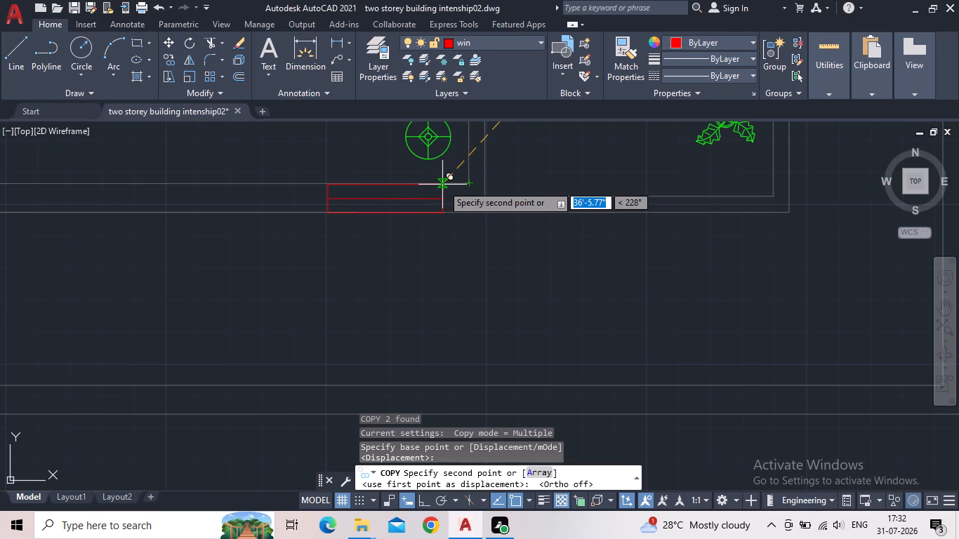
pyautogui.click(442, 185)
# Place a second copy of the horizontal 3' window in the same bottom wall, toward the bathroom side, and finish copying.
pyautogui.moveTo(342, 246); pyautogui.dragTo(468, 279, button='middle')
pyautogui.scroll(-2, 543, 292)
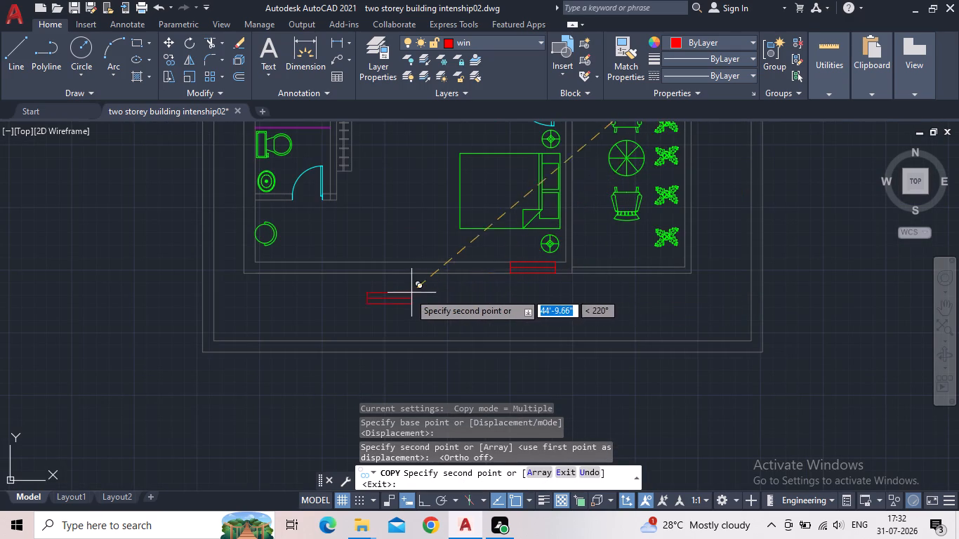
pyautogui.scroll(1, 405, 291)
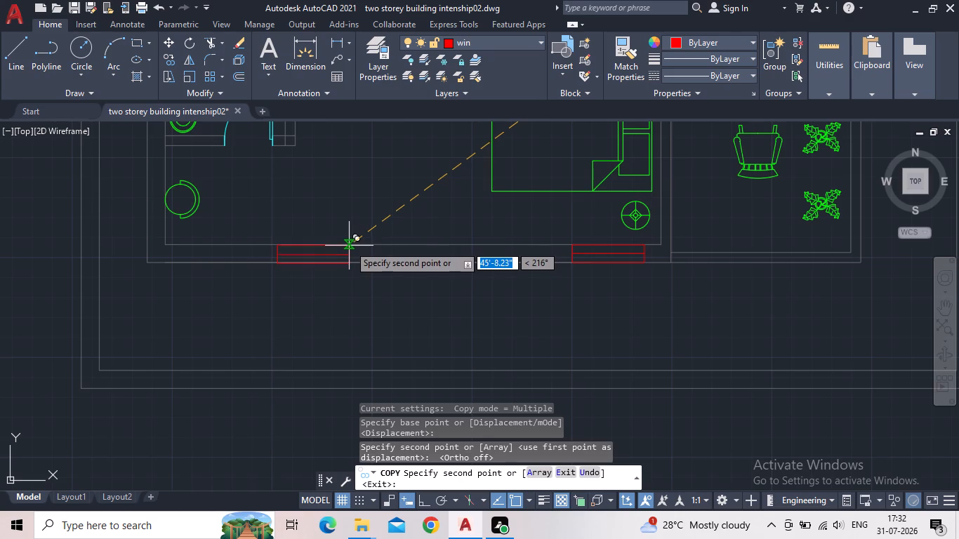
pyautogui.scroll(2, 349, 244)
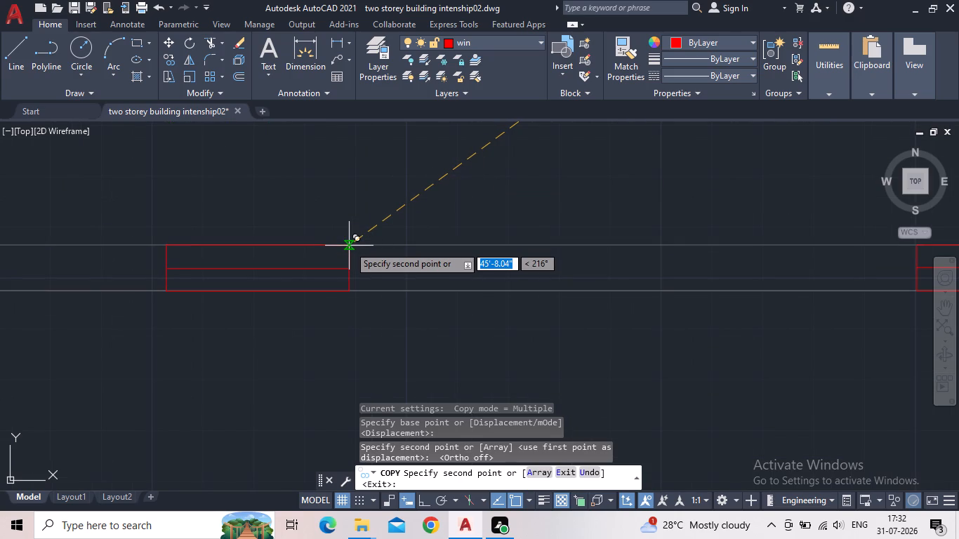
pyautogui.click(349, 246)
pyautogui.moveTo(337, 291); pyautogui.dragTo(449, 278, button='middle')
pyautogui.scroll(-3, 449, 278)
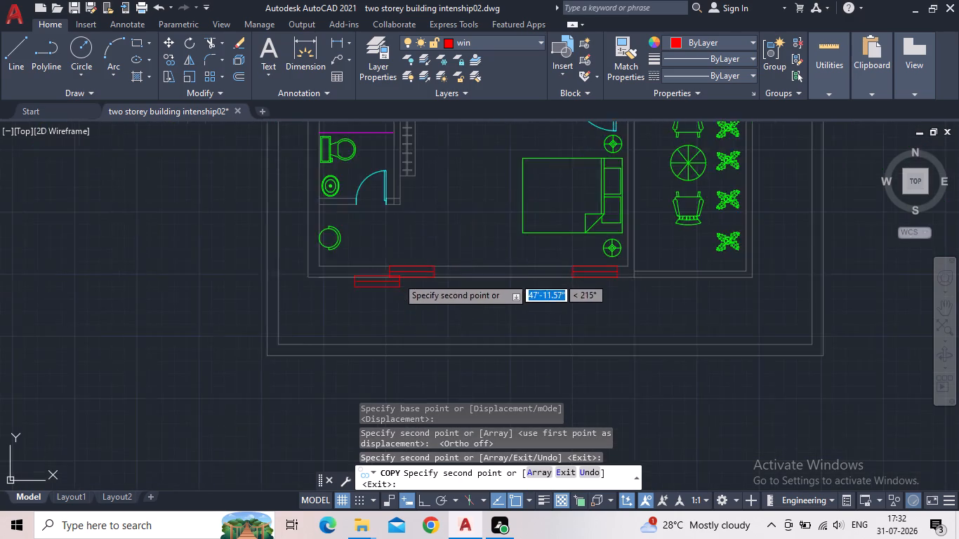
pyautogui.scroll(-1, 397, 278)
pyautogui.moveTo(572, 310); pyautogui.dragTo(386, 347, button='middle')
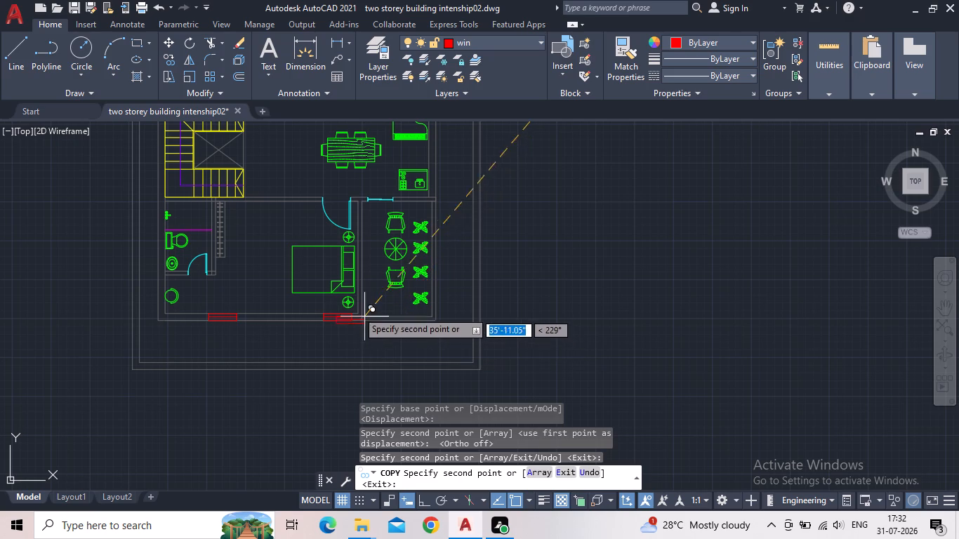
pyautogui.scroll(-1, 355, 309)
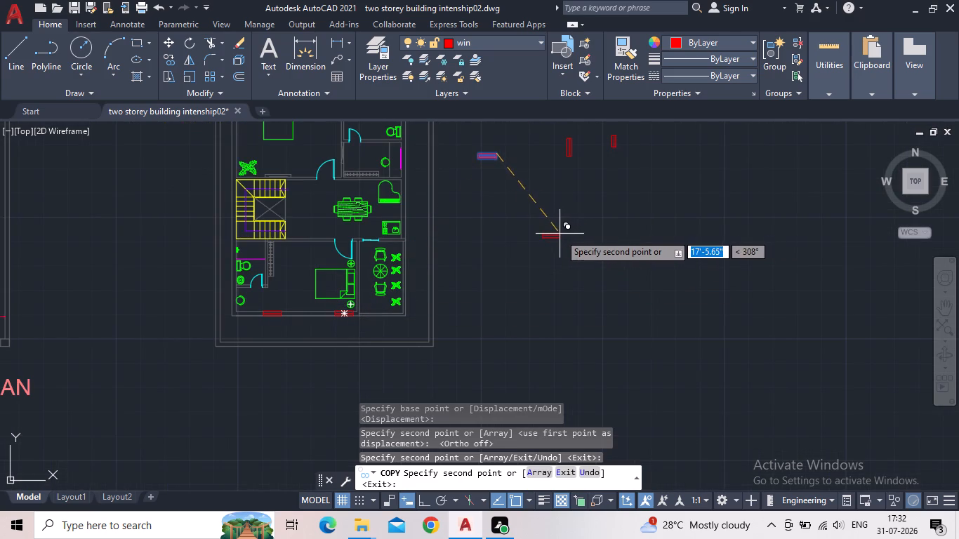
pyautogui.press('Escape')
# Copy the vertical 3' window by its upper-left corner into the left outer wall beside the staircase's middle flight.
pyautogui.click(580, 181)
pyautogui.click(550, 119)
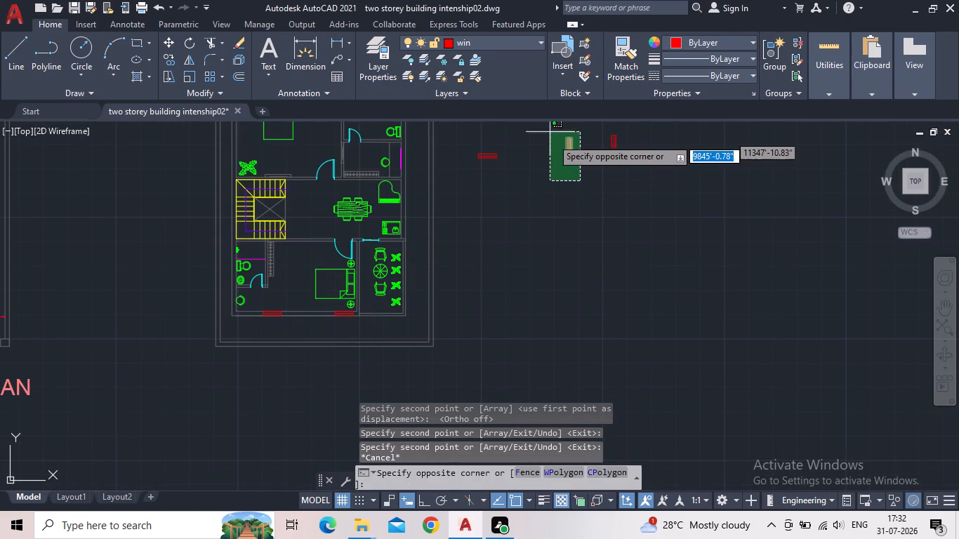
pyautogui.click(550, 129)
pyautogui.scroll(2, 578, 160)
pyautogui.moveTo(574, 166); pyautogui.dragTo(547, 260, button='middle')
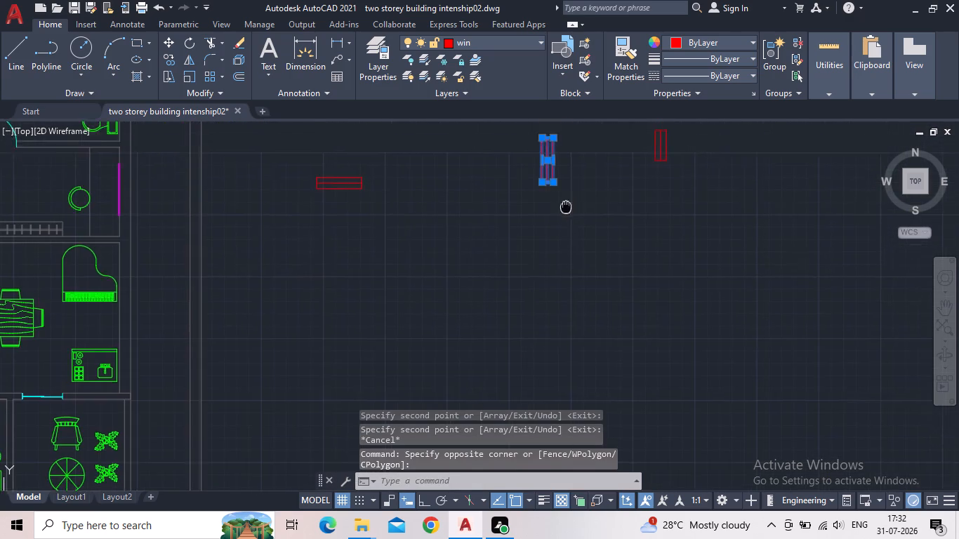
pyautogui.moveTo(547, 260); pyautogui.dragTo(517, 338, button='middle')
pyautogui.press('c')
pyautogui.press('o')
pyautogui.press('Return')
pyautogui.scroll(2, 486, 291)
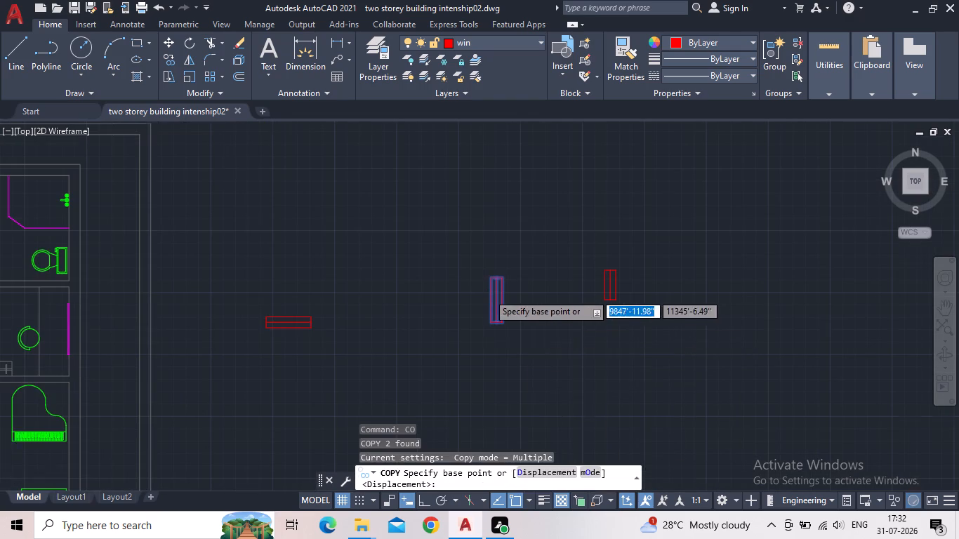
pyautogui.scroll(1, 485, 290)
pyautogui.click(510, 240)
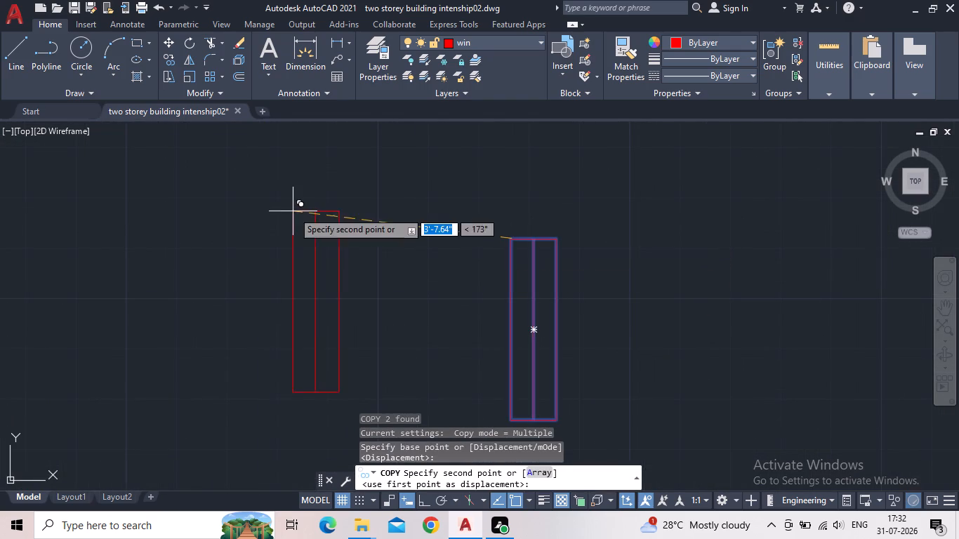
pyautogui.moveTo(258, 216); pyautogui.dragTo(506, 170, button='middle')
pyautogui.scroll(-4, 507, 170)
pyautogui.moveTo(228, 302); pyautogui.dragTo(666, 238, button='middle')
pyautogui.scroll(-2, 666, 238)
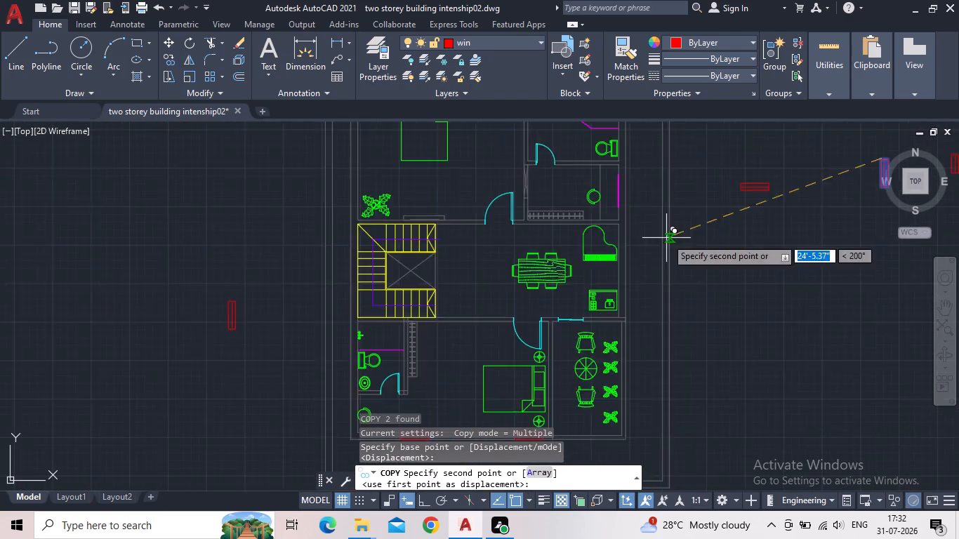
pyautogui.scroll(1, 434, 325)
pyautogui.scroll(1, 488, 362)
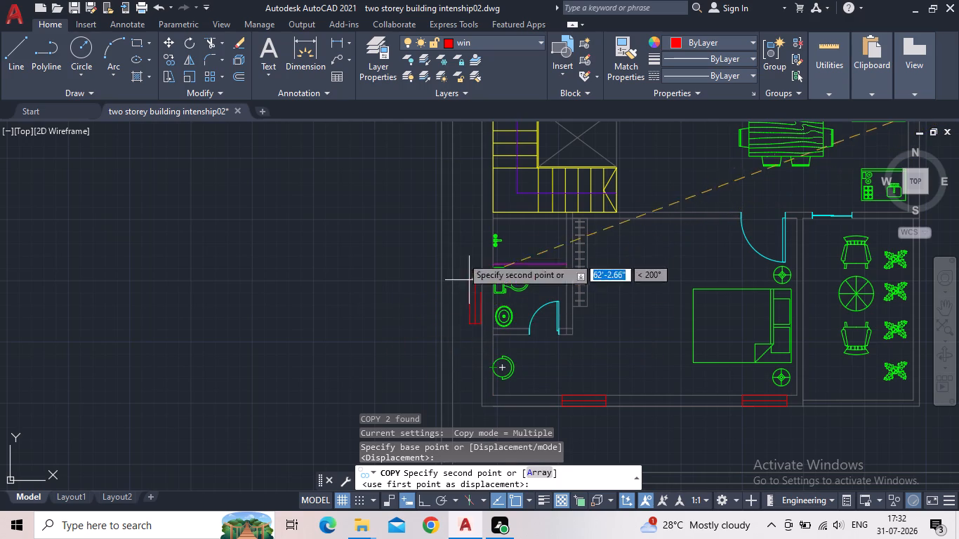
pyautogui.scroll(1, 458, 203)
pyautogui.moveTo(458, 203); pyautogui.dragTo(415, 307, button='middle')
pyautogui.scroll(1, 463, 226)
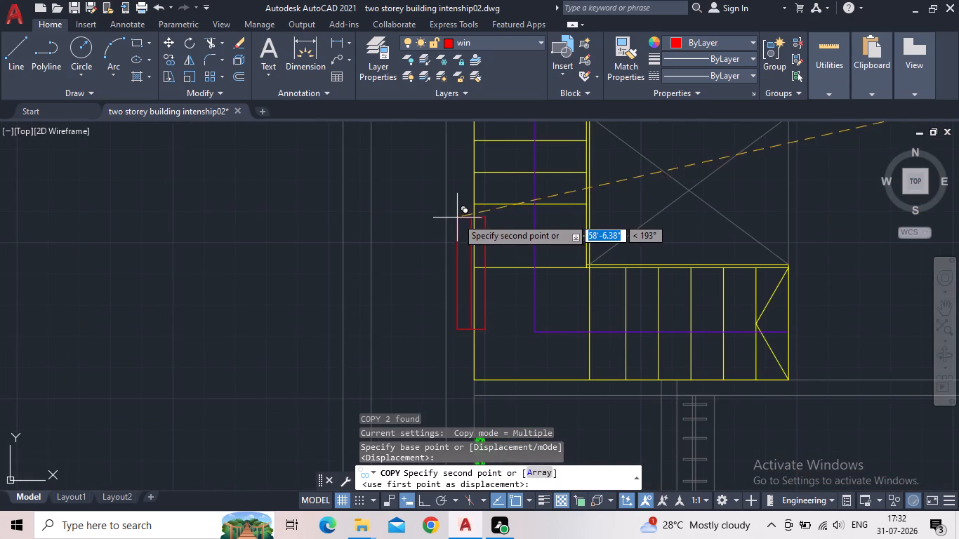
pyautogui.scroll(-2, 452, 198)
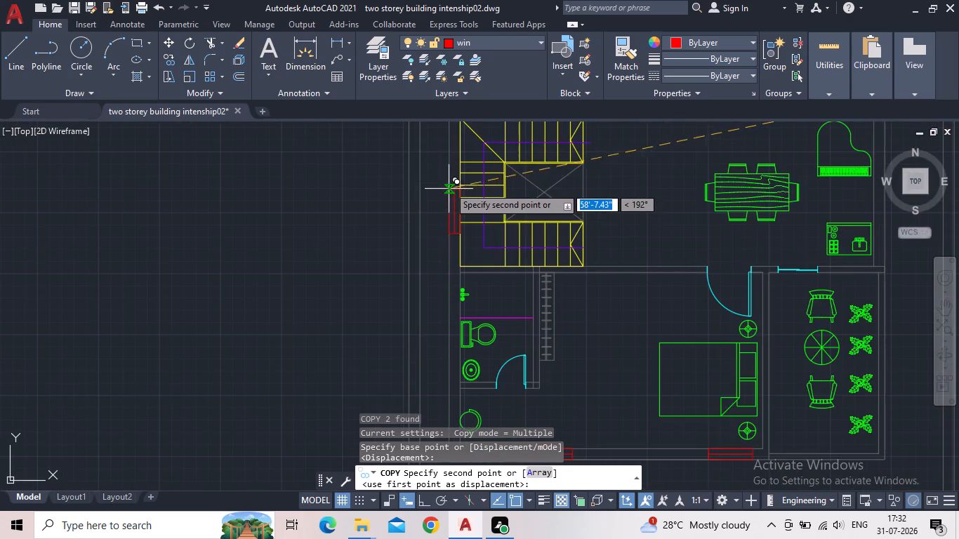
pyautogui.scroll(3, 449, 176)
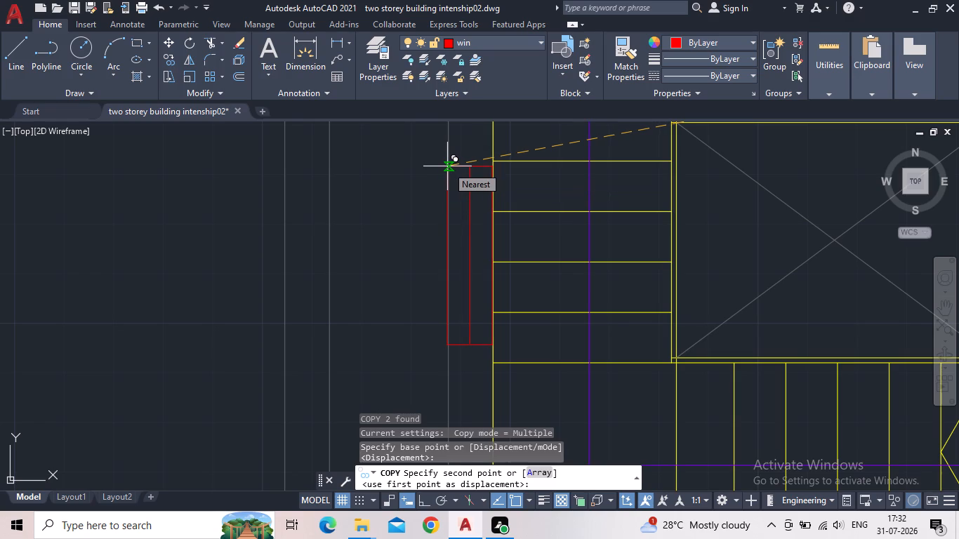
pyautogui.scroll(2, 448, 168)
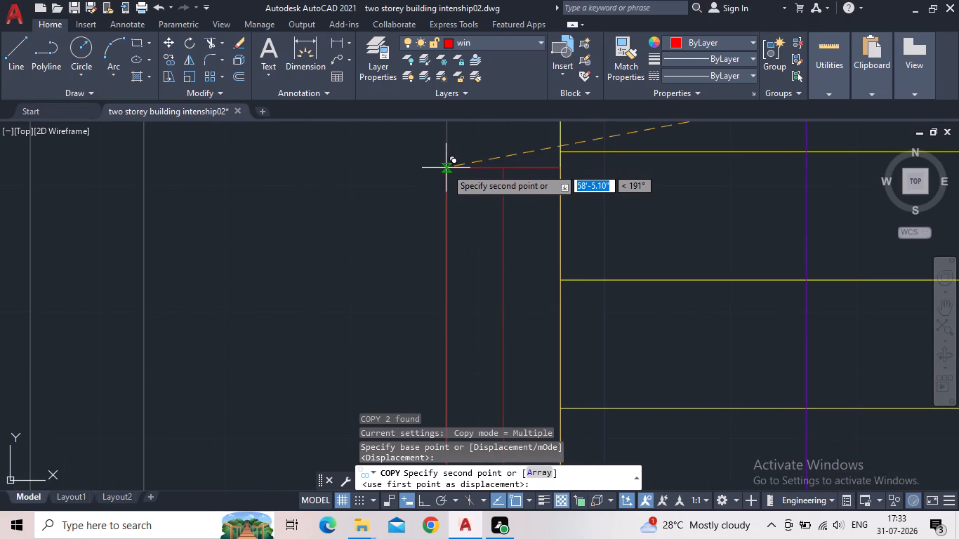
pyautogui.click(447, 168)
# Place another copy of the vertical 3' window in the upper bedroom's left outer wall, above the plant.
pyautogui.moveTo(402, 176); pyautogui.dragTo(399, 184, button='middle')
pyautogui.scroll(-5, 399, 184)
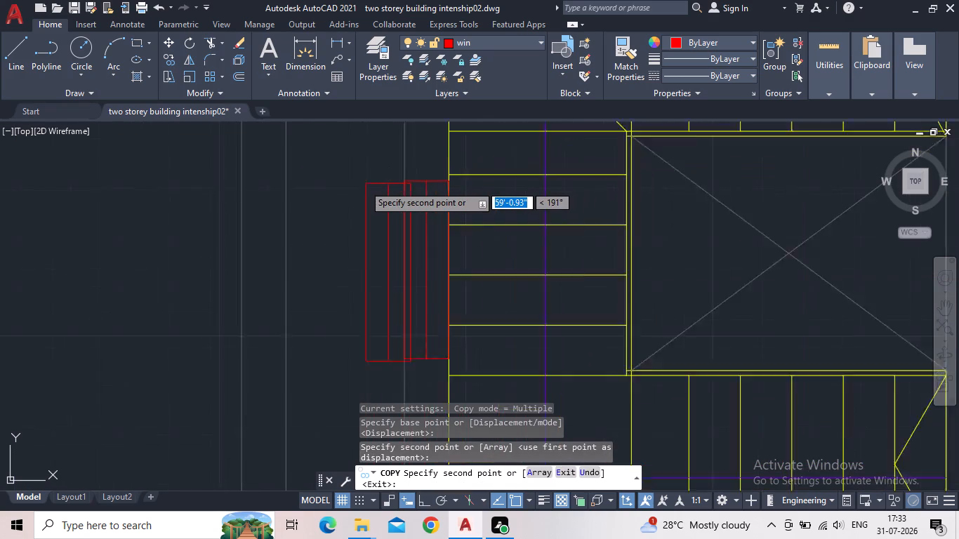
pyautogui.scroll(-2, 359, 187)
pyautogui.moveTo(338, 187); pyautogui.dragTo(323, 315, button='middle')
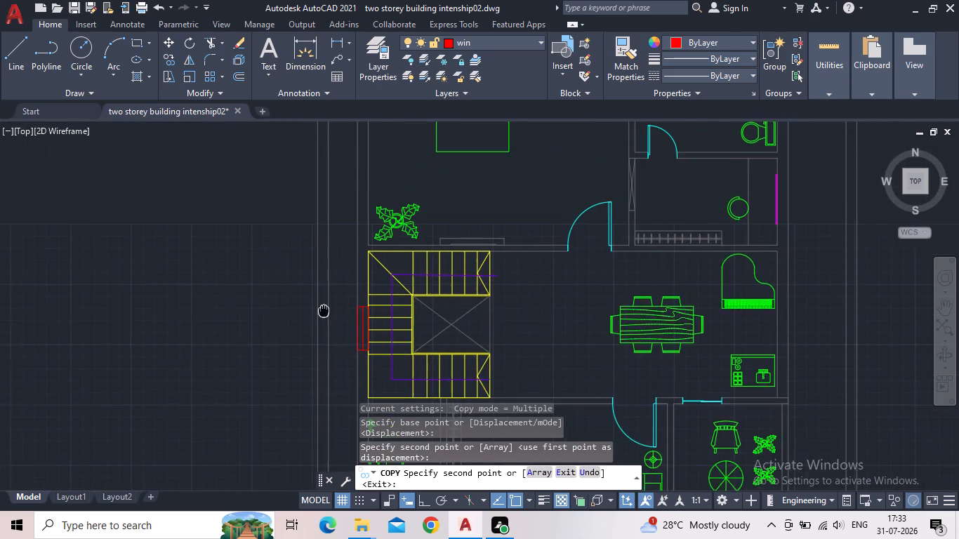
pyautogui.moveTo(323, 315); pyautogui.dragTo(322, 340, button='middle')
pyautogui.moveTo(335, 187); pyautogui.dragTo(330, 227, button='middle')
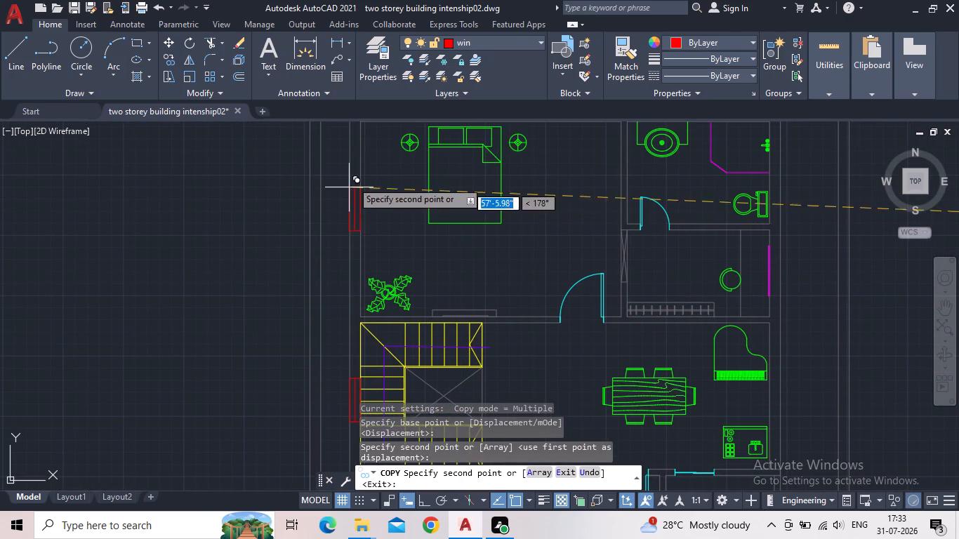
pyautogui.scroll(2, 359, 225)
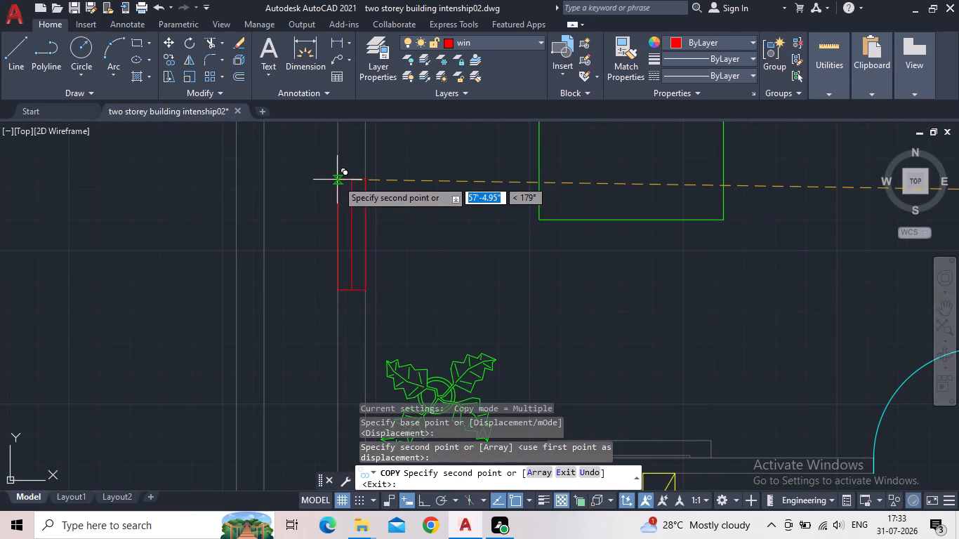
pyautogui.click(337, 180)
# Place another copy of the vertical 3' window in the right outer wall beside the piano and finish copying.
pyautogui.moveTo(319, 189); pyautogui.dragTo(306, 246, button='middle')
pyautogui.scroll(-2, 306, 247)
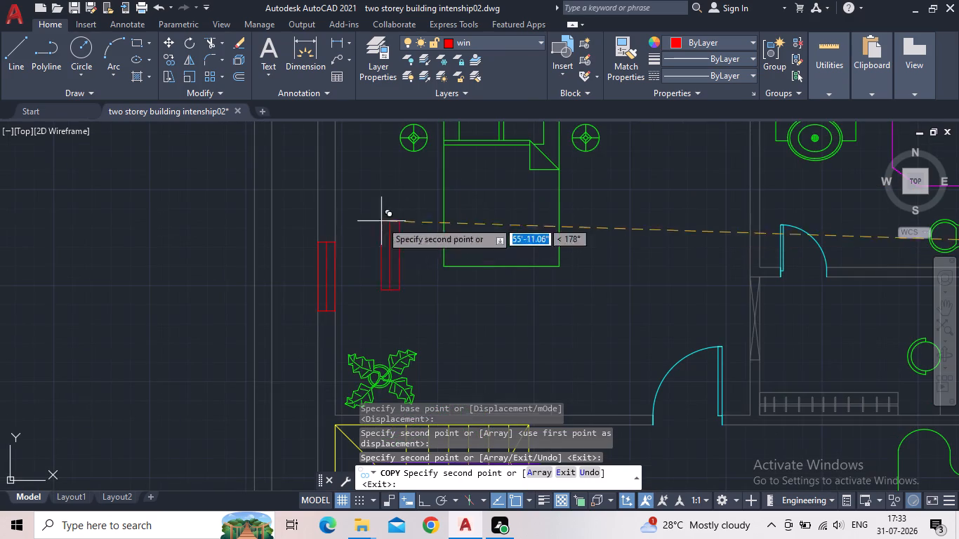
pyautogui.moveTo(401, 202); pyautogui.dragTo(359, 286, button='middle')
pyautogui.scroll(-2, 357, 287)
pyautogui.moveTo(356, 286); pyautogui.dragTo(209, 222, button='middle')
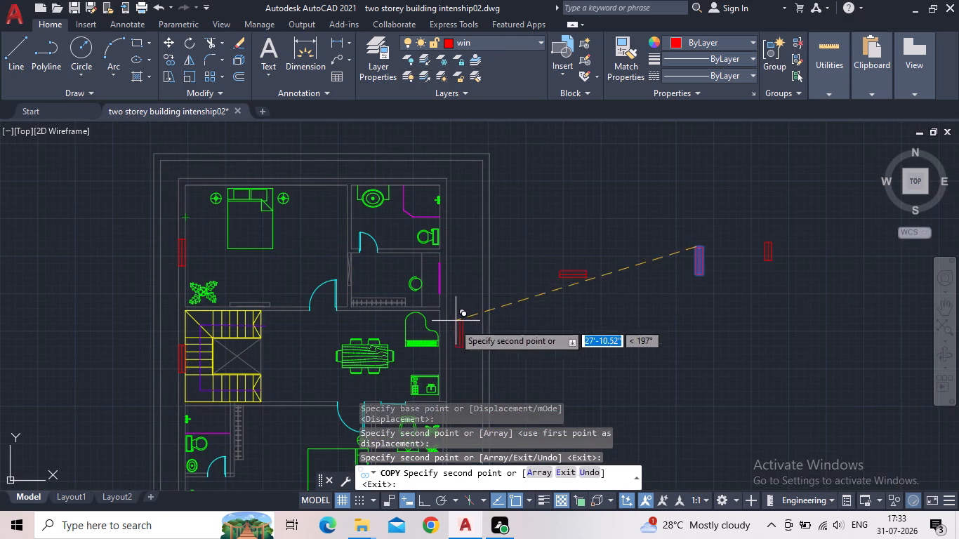
pyautogui.scroll(3, 441, 338)
pyautogui.moveTo(436, 326); pyautogui.dragTo(432, 232, button='middle')
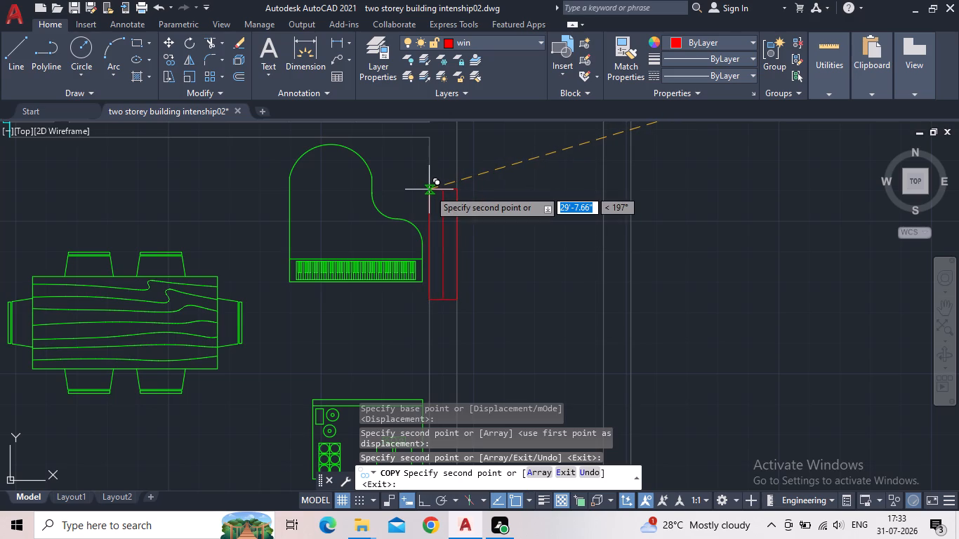
pyautogui.scroll(1, 429, 189)
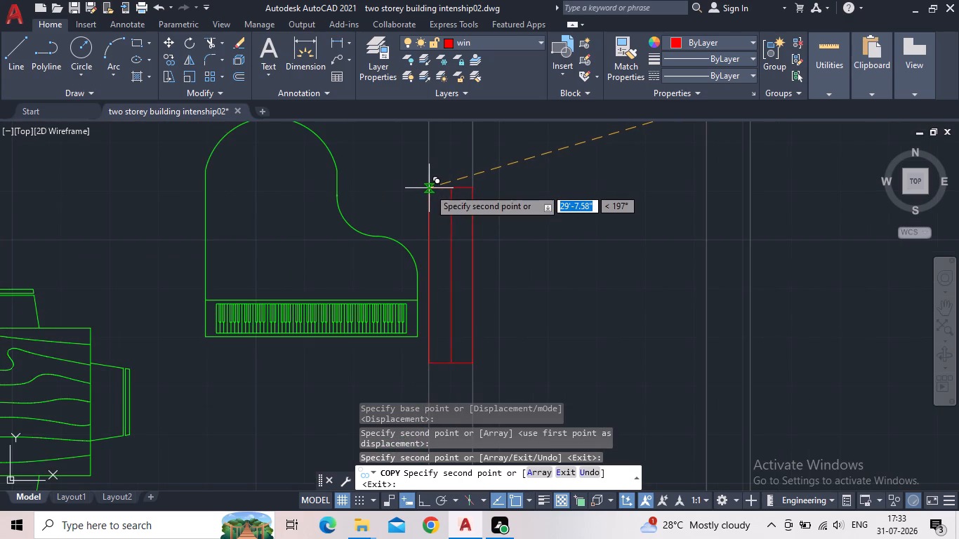
pyautogui.click(429, 188)
pyautogui.scroll(-1, 524, 213)
pyautogui.moveTo(541, 261); pyautogui.dragTo(539, 213, button='middle')
pyautogui.scroll(-1, 538, 211)
pyautogui.scroll(-1, 531, 329)
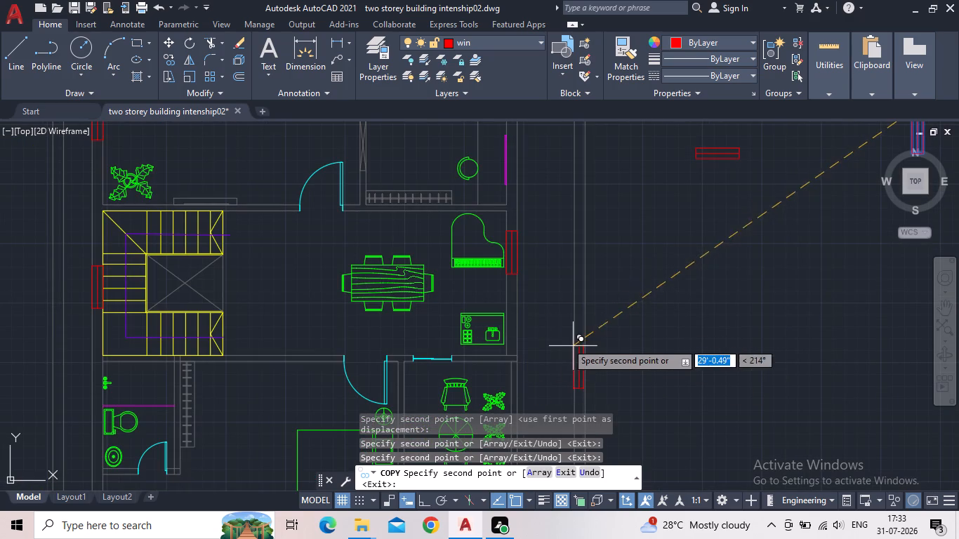
pyautogui.press('Escape')
pyautogui.scroll(-1, 553, 303)
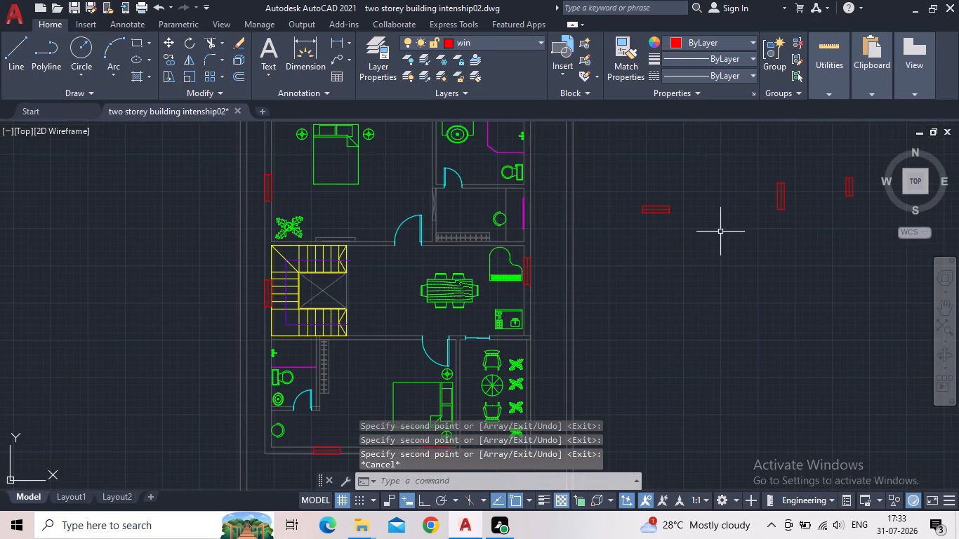
# Copy the vertical 2' window by its upper-left corner into the lower bathroom's left outer wall, beside the washbasin.
pyautogui.scroll(1, 538, 298)
pyautogui.moveTo(534, 286); pyautogui.dragTo(524, 261, button='middle')
pyautogui.scroll(-1, 527, 260)
pyautogui.moveTo(694, 185); pyautogui.dragTo(682, 178, button='middle')
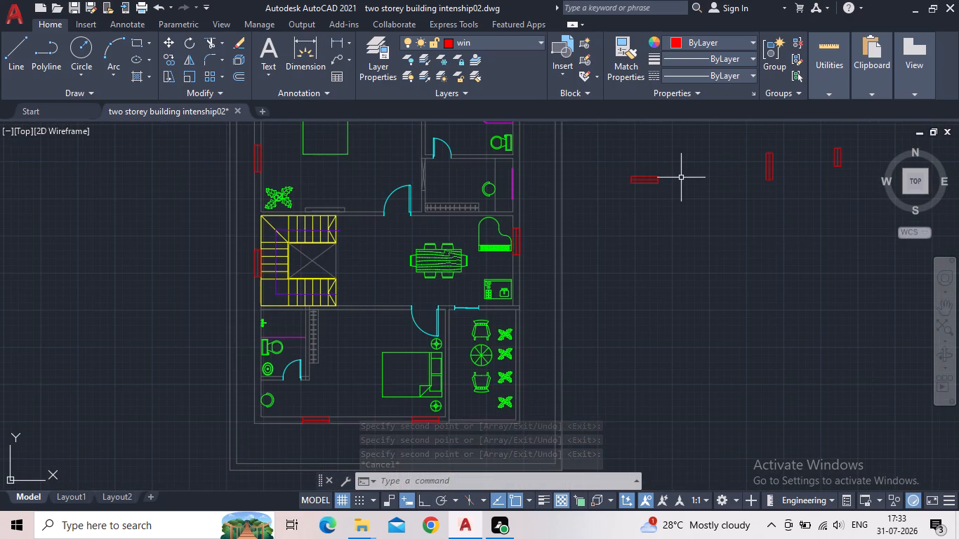
pyautogui.moveTo(682, 178); pyautogui.dragTo(588, 319, button='middle')
pyautogui.moveTo(766, 318); pyautogui.dragTo(748, 303)
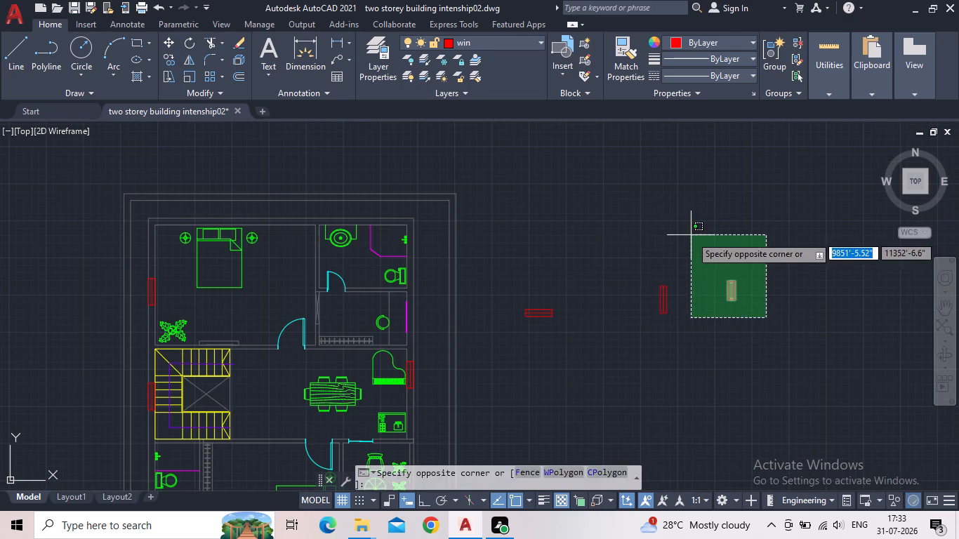
pyautogui.click(691, 236)
pyautogui.scroll(2, 753, 312)
pyautogui.press('c')
pyautogui.press('o')
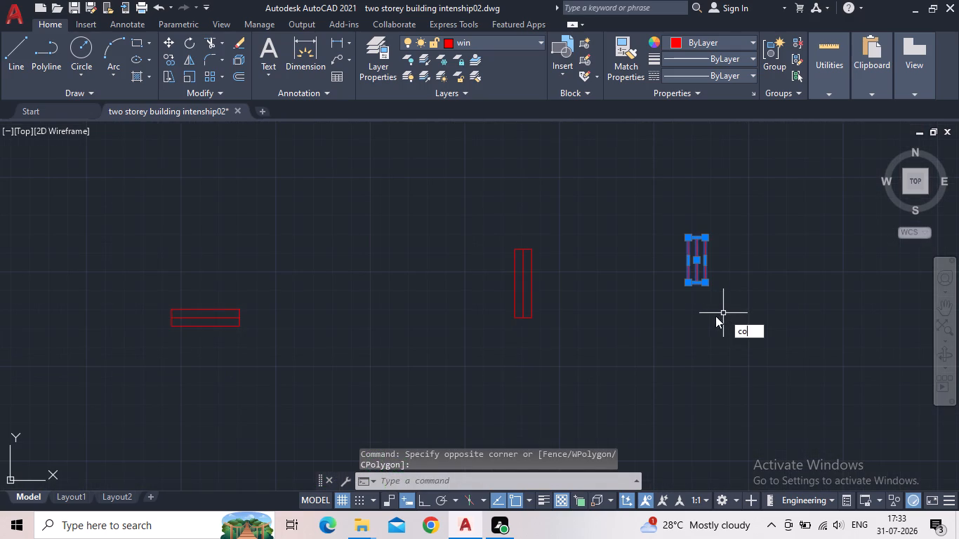
pyautogui.press('Return')
pyautogui.click(688, 237)
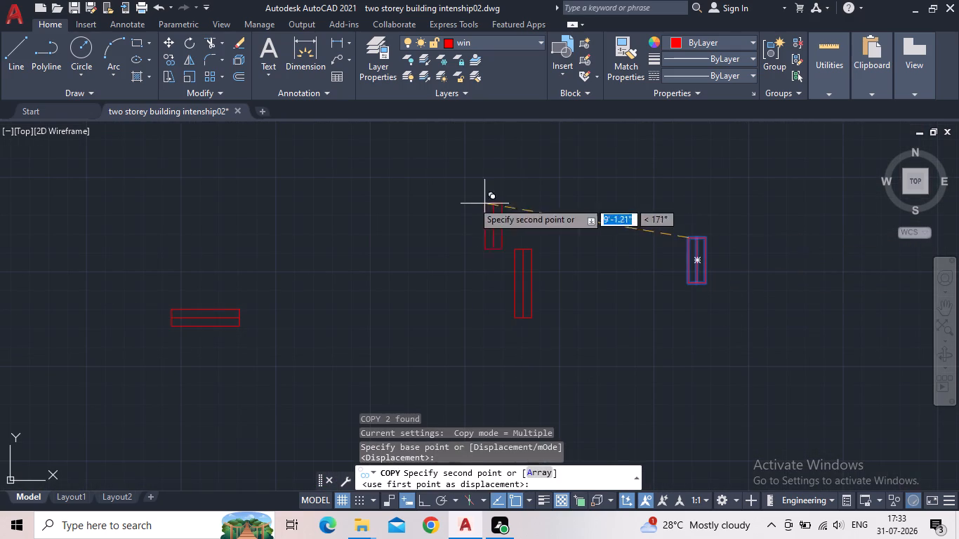
pyautogui.moveTo(354, 198); pyautogui.dragTo(534, 227, button='middle')
pyautogui.scroll(-1, 593, 242)
pyautogui.moveTo(190, 219); pyautogui.dragTo(263, 234, button='middle')
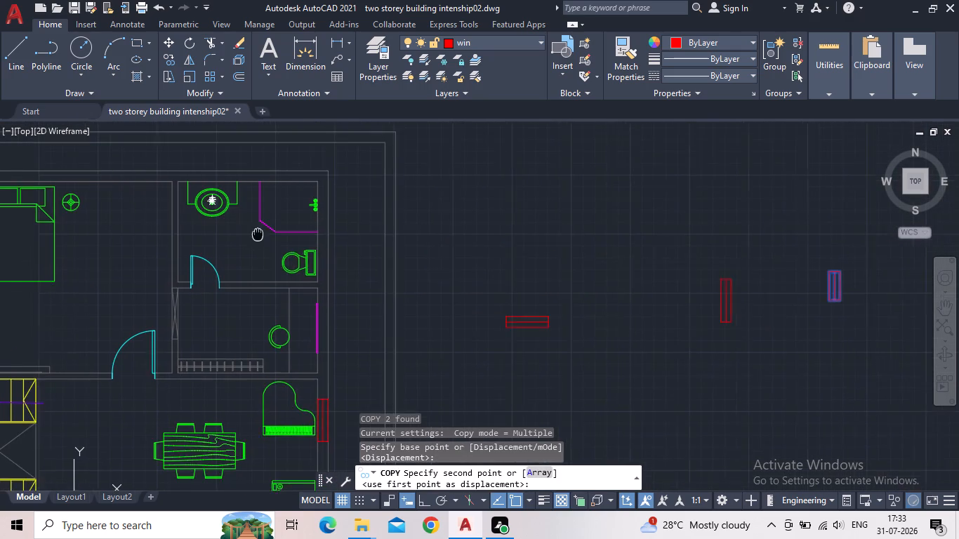
pyautogui.moveTo(263, 234); pyautogui.dragTo(318, 241, button='middle')
pyautogui.moveTo(333, 256); pyautogui.dragTo(373, 215, button='middle')
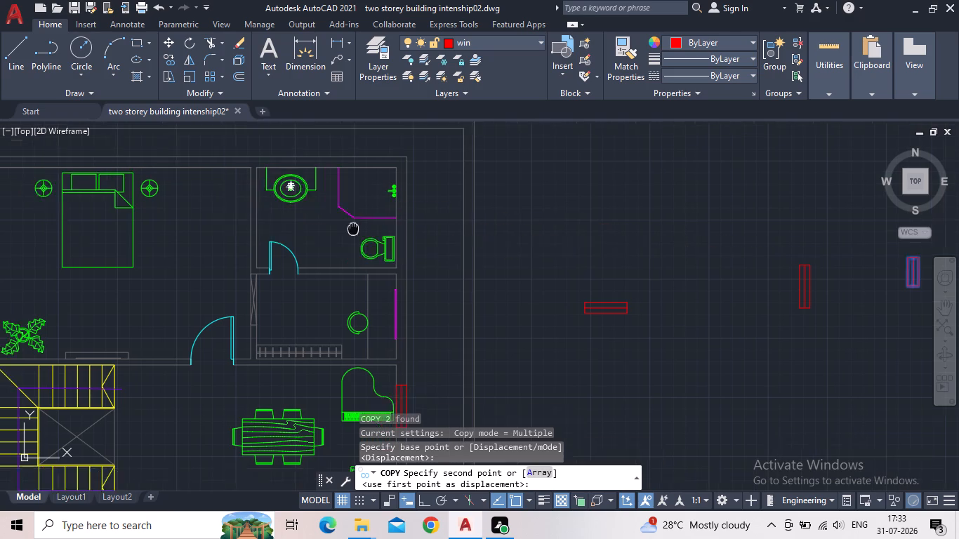
pyautogui.moveTo(373, 215); pyautogui.dragTo(518, 125, button='middle')
pyautogui.scroll(-2, 520, 146)
pyautogui.scroll(4, 364, 321)
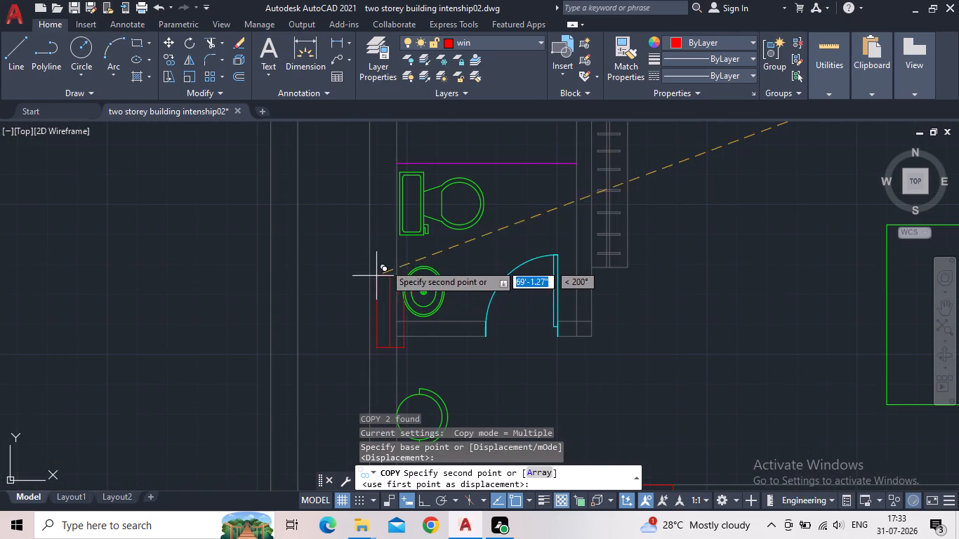
pyautogui.scroll(1, 369, 225)
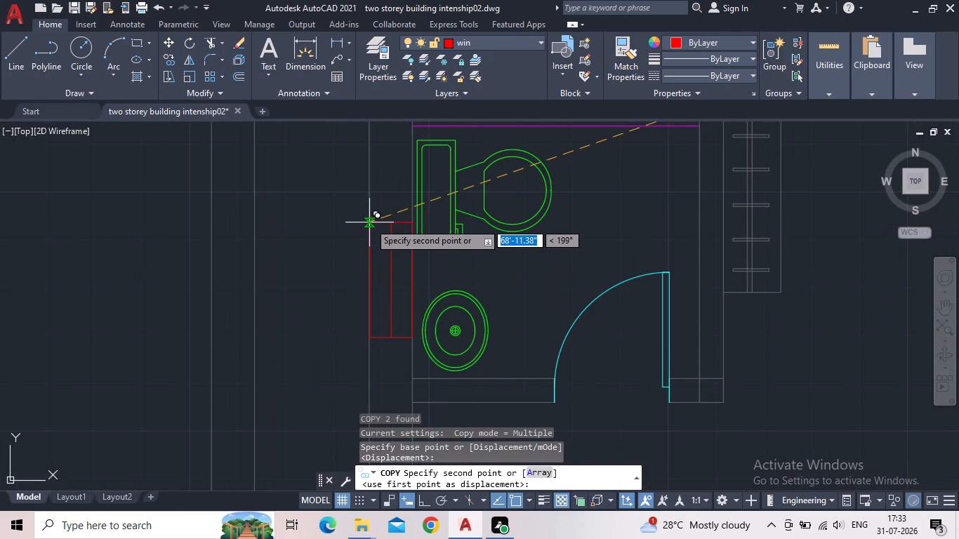
pyautogui.click(369, 222)
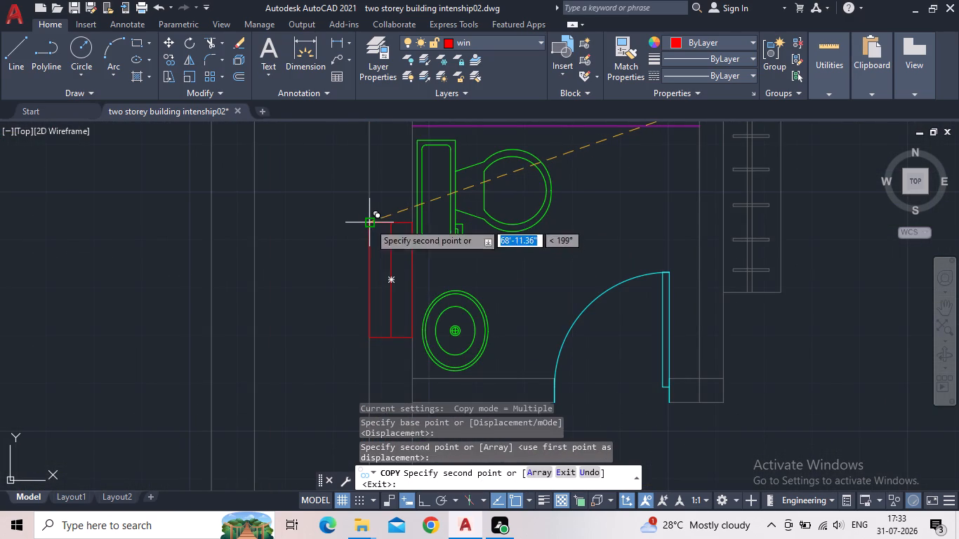
# Place another copy of the vertical 2' window in the empty space outside the plan's right wall and finish copying.
pyautogui.moveTo(481, 277); pyautogui.dragTo(254, 234, button='middle')
pyautogui.scroll(-3, 260, 235)
pyautogui.scroll(2, 517, 290)
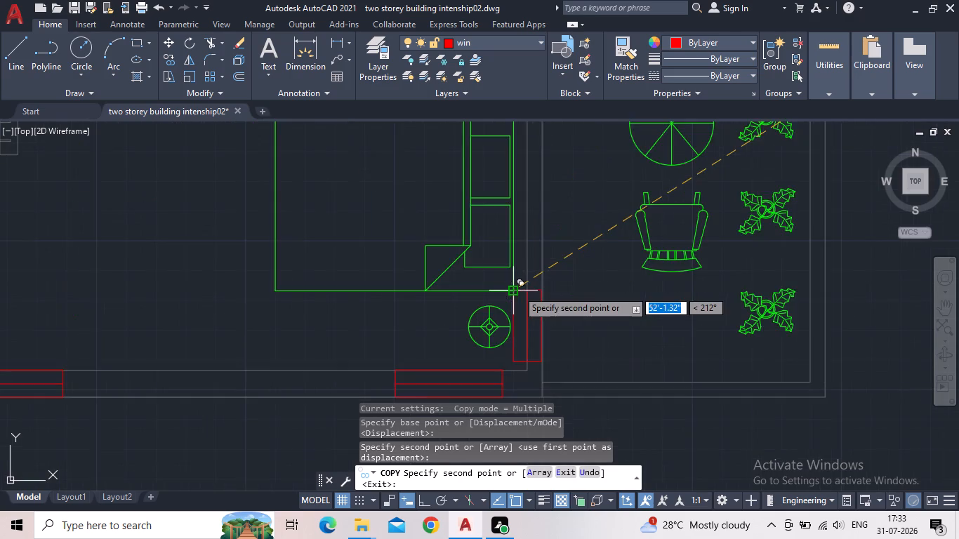
pyautogui.scroll(2, 517, 290)
pyautogui.moveTo(520, 284); pyautogui.dragTo(520, 185, button='middle')
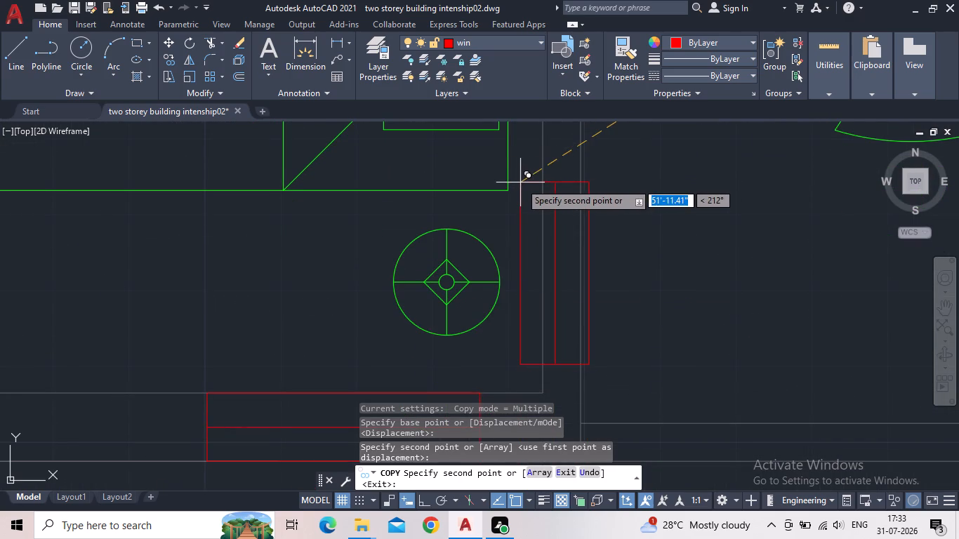
pyautogui.scroll(-3, 548, 226)
pyautogui.moveTo(635, 249); pyautogui.dragTo(636, 248, button='middle')
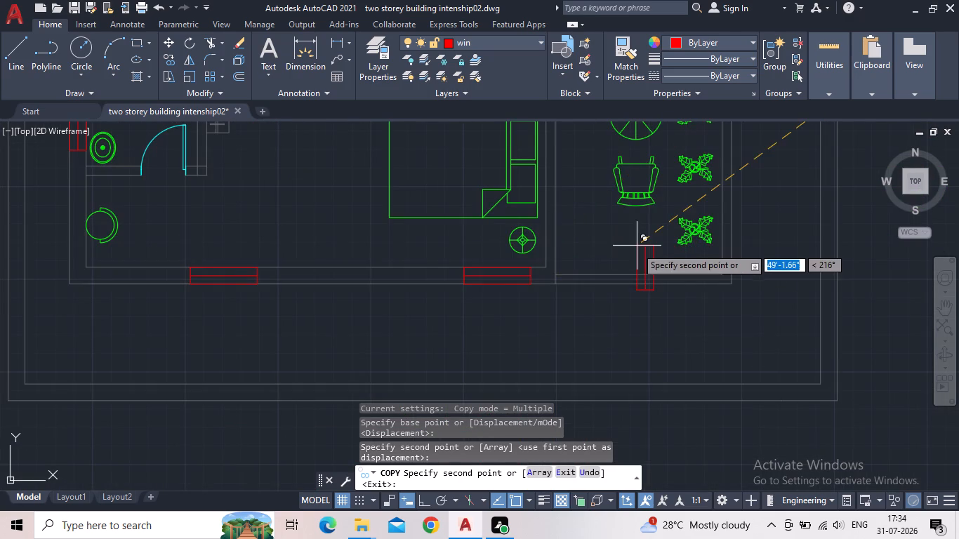
pyautogui.moveTo(636, 248); pyautogui.dragTo(531, 351, button='middle')
pyautogui.scroll(-3, 519, 355)
pyautogui.scroll(2, 519, 319)
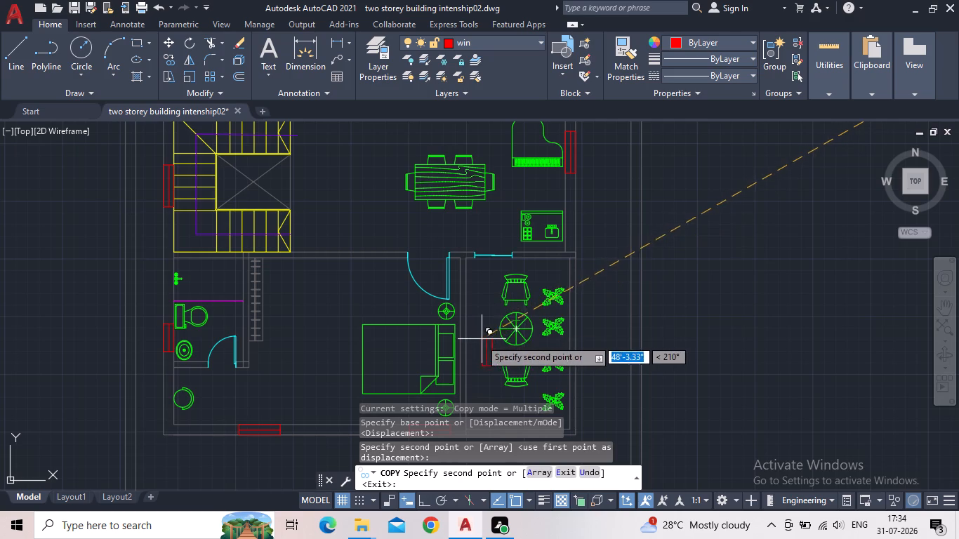
pyautogui.moveTo(702, 218); pyautogui.dragTo(694, 238, button='middle')
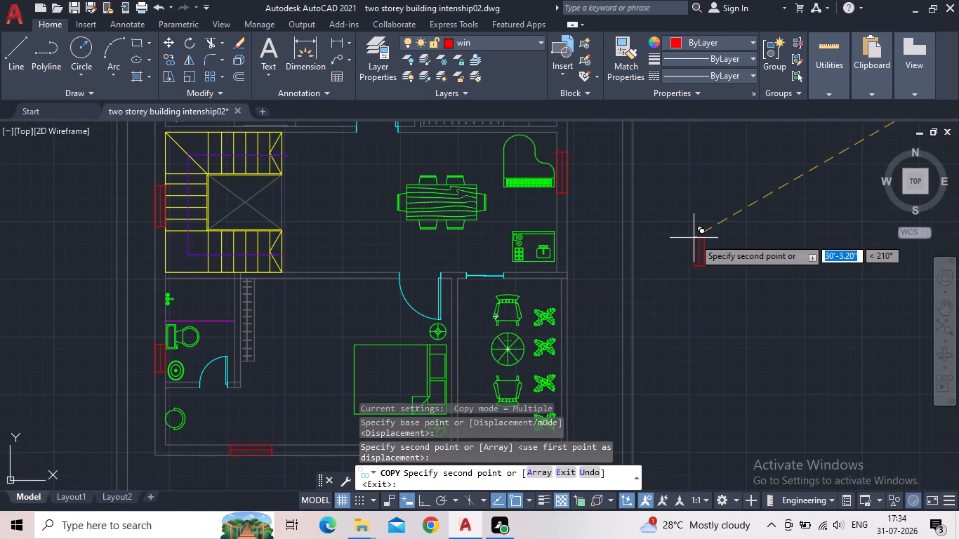
pyautogui.scroll(-1, 693, 239)
pyautogui.moveTo(684, 272); pyautogui.dragTo(632, 298, button='middle')
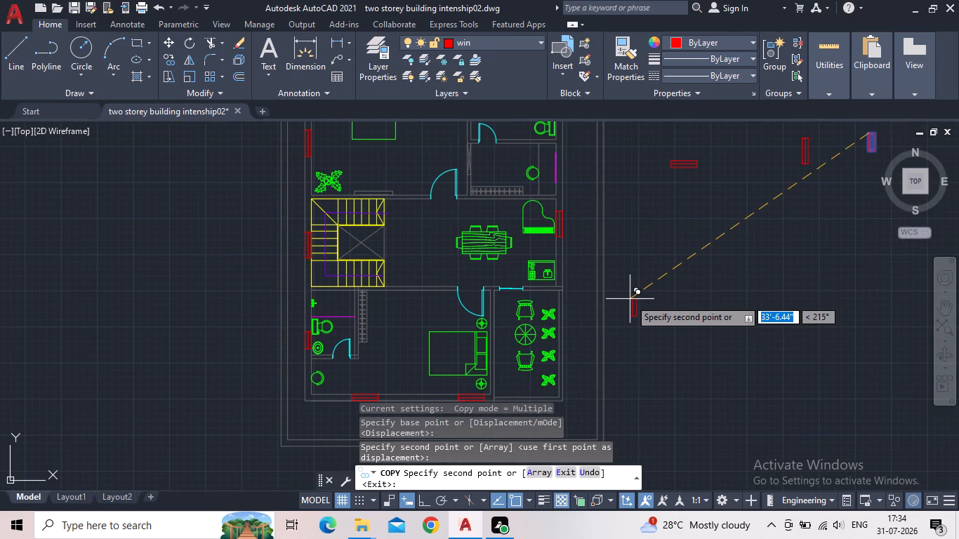
pyautogui.moveTo(621, 260); pyautogui.dragTo(628, 277, button='middle')
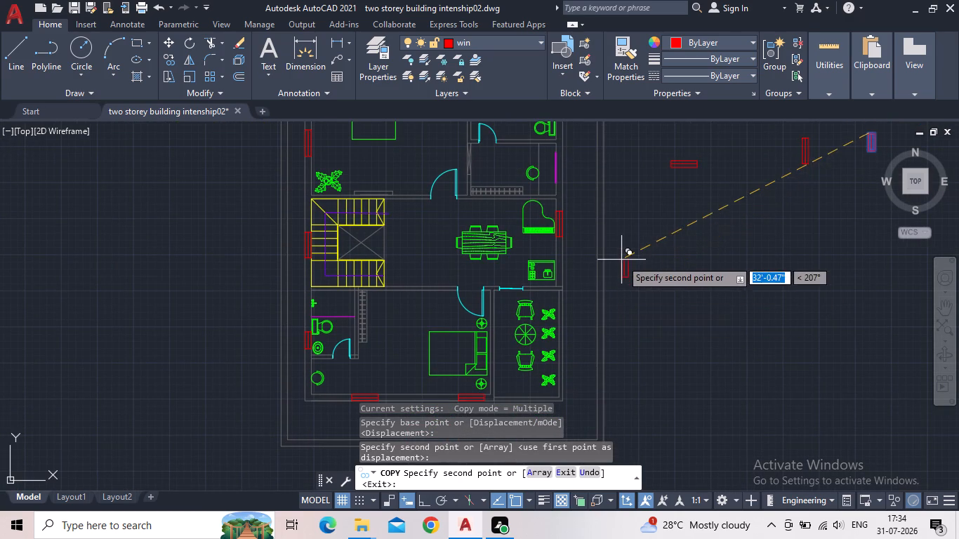
pyautogui.moveTo(628, 277); pyautogui.dragTo(631, 301, button='middle')
pyautogui.moveTo(622, 291); pyautogui.dragTo(662, 222, button='middle')
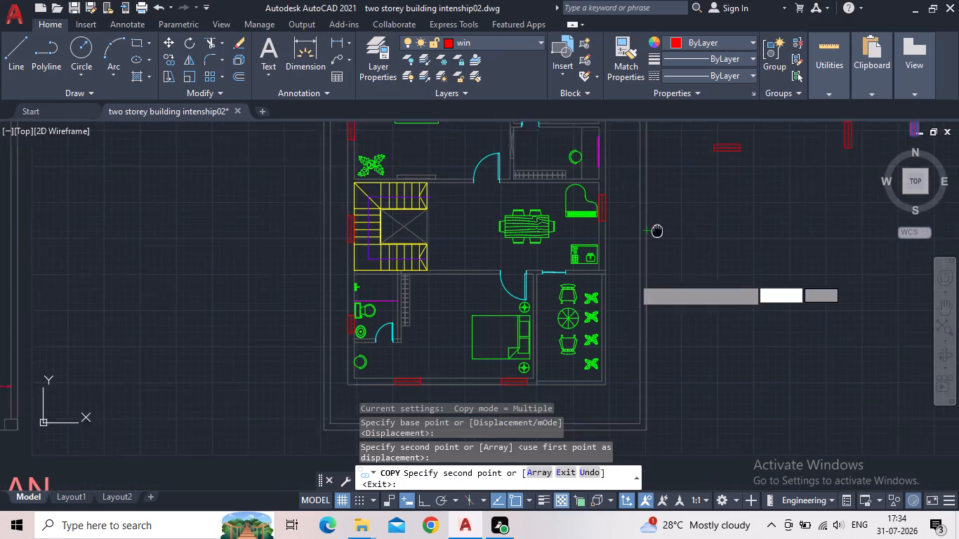
pyautogui.moveTo(662, 222); pyautogui.dragTo(679, 194, button='middle')
pyautogui.moveTo(668, 282); pyautogui.dragTo(579, 354, button='middle')
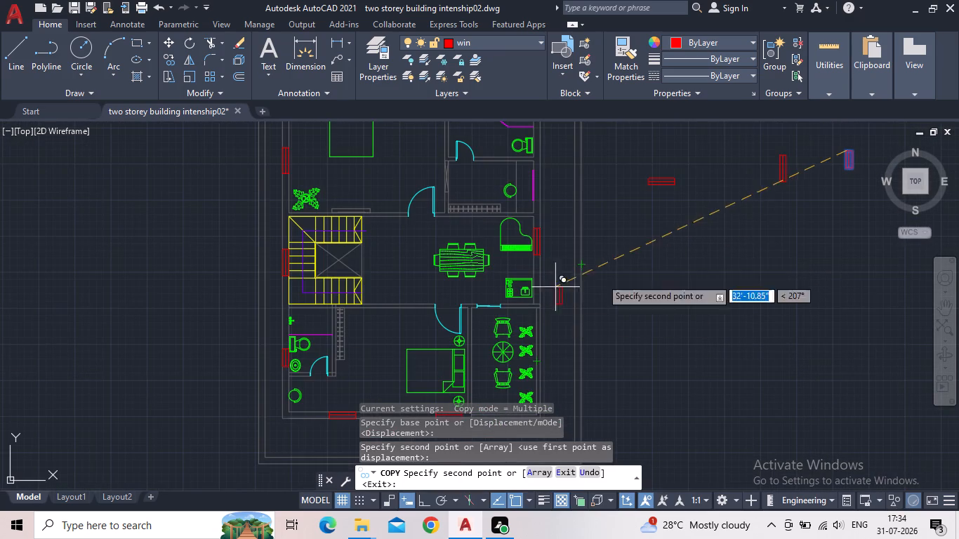
pyautogui.click(647, 261)
pyautogui.press('Escape')
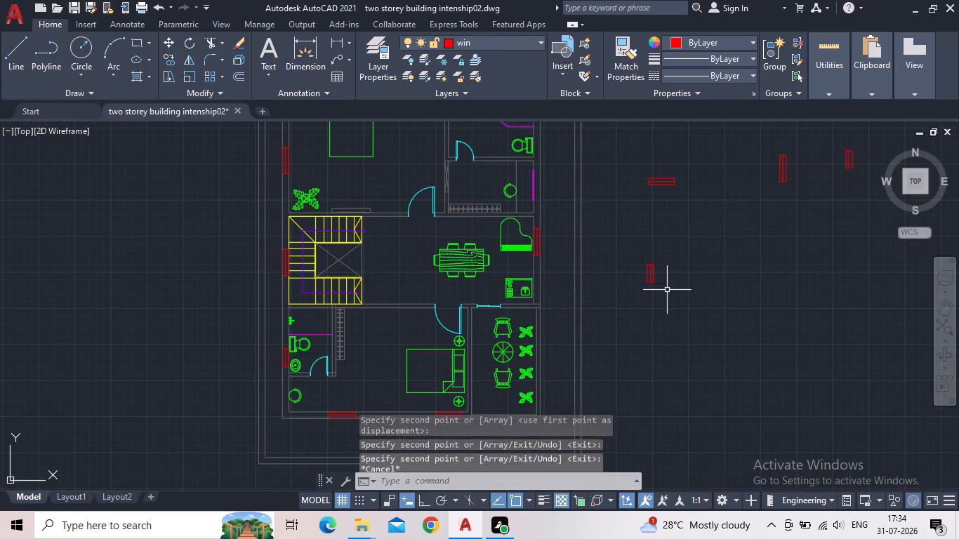
# Rotate the loose 2' window copy 90° about the midpoint of its bottom edge, with Ortho on, to make it horizontal.
pyautogui.click(671, 305)
pyautogui.click(637, 253)
pyautogui.scroll(2, 645, 288)
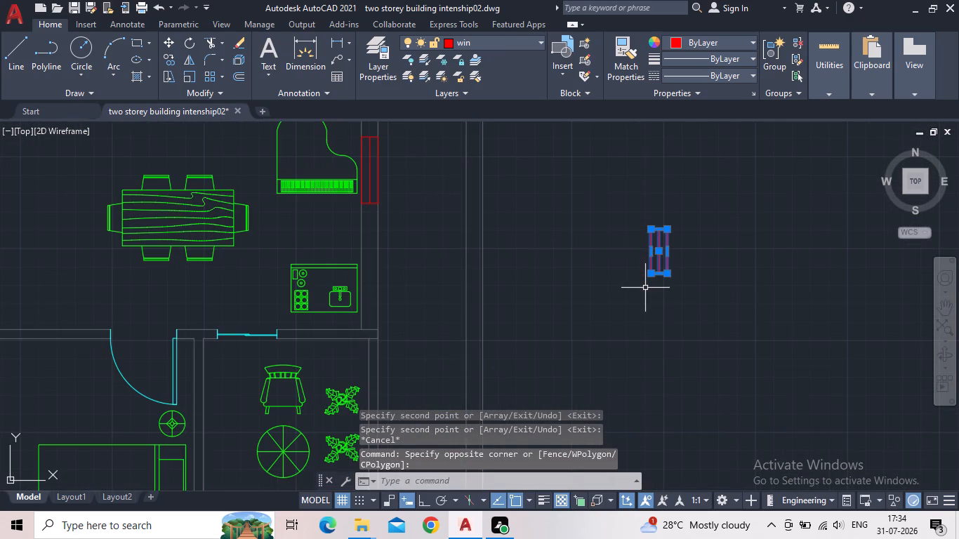
pyautogui.press('r')
pyautogui.press('o')
pyautogui.press('Return')
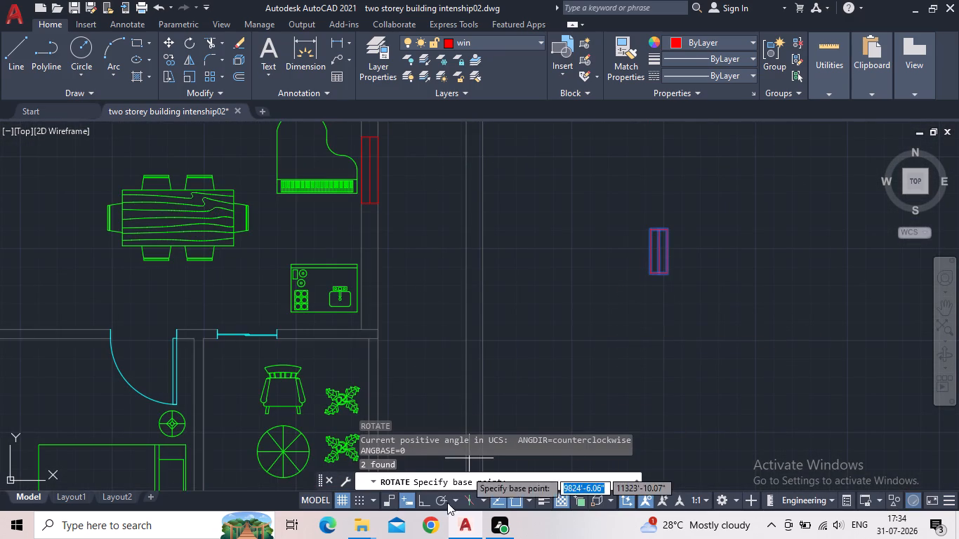
pyautogui.click(423, 505)
pyautogui.click(661, 274)
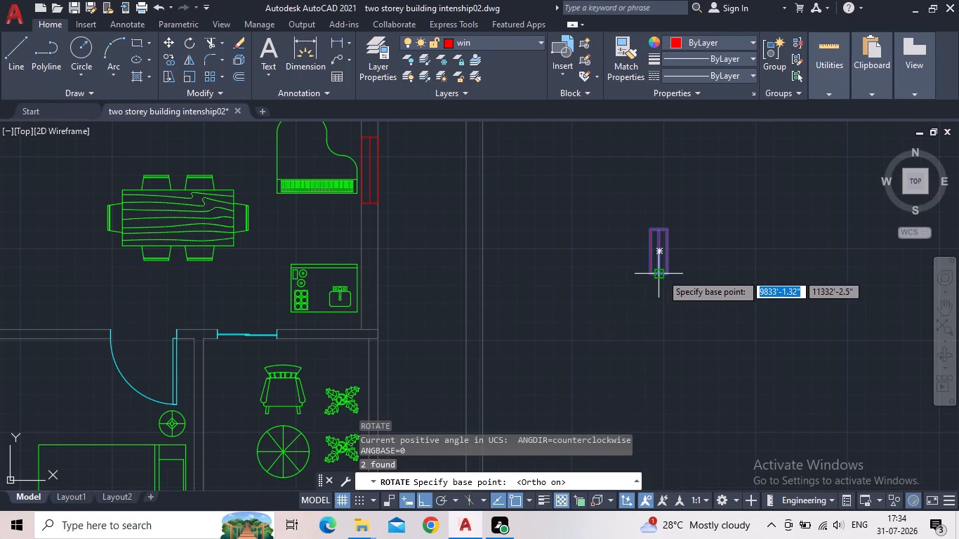
pyautogui.click(657, 178)
pyautogui.press('Escape')
# Copy the horizontal 2' window by its upper-right corner into the upper bathroom's top outer wall, above the washbasin, with Ortho off.
pyautogui.moveTo(682, 348); pyautogui.dragTo(644, 290)
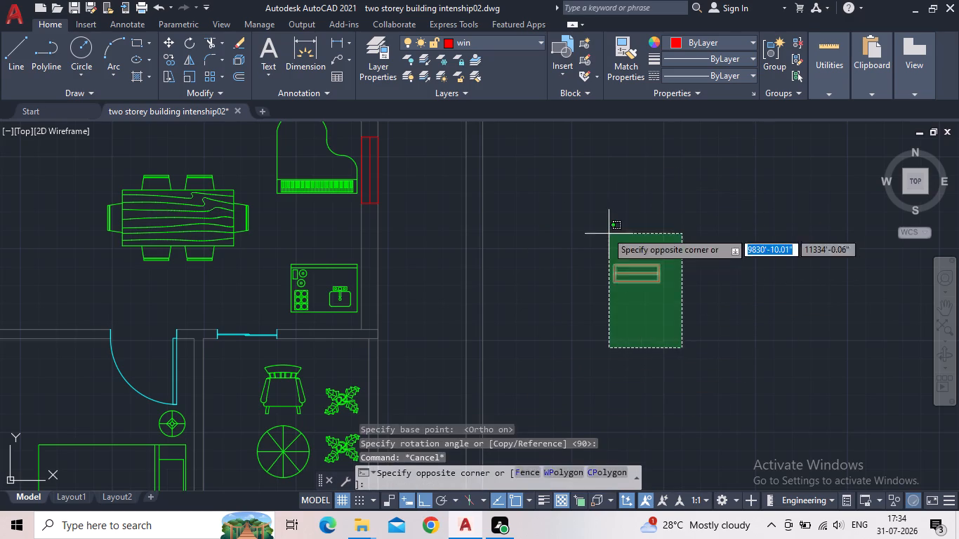
pyautogui.click(588, 218)
pyautogui.press('c')
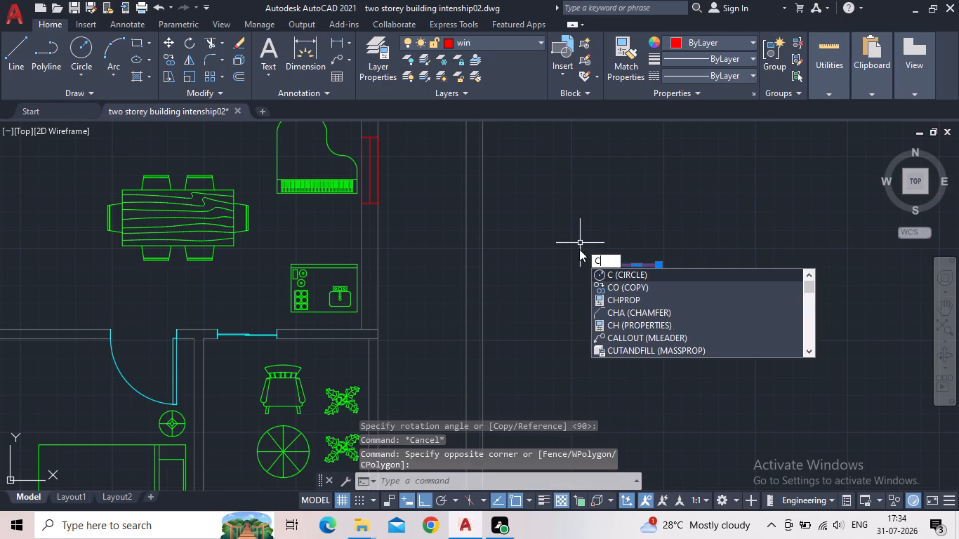
pyautogui.press('o')
pyautogui.press('Return')
pyautogui.scroll(2, 633, 285)
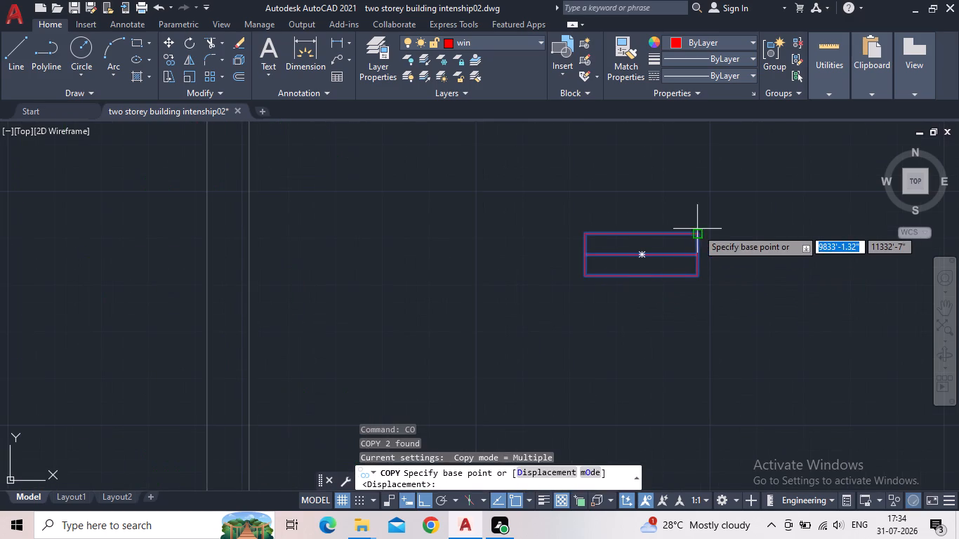
pyautogui.click(698, 237)
pyautogui.moveTo(439, 191); pyautogui.dragTo(670, 304, button='middle')
pyautogui.scroll(-3, 675, 304)
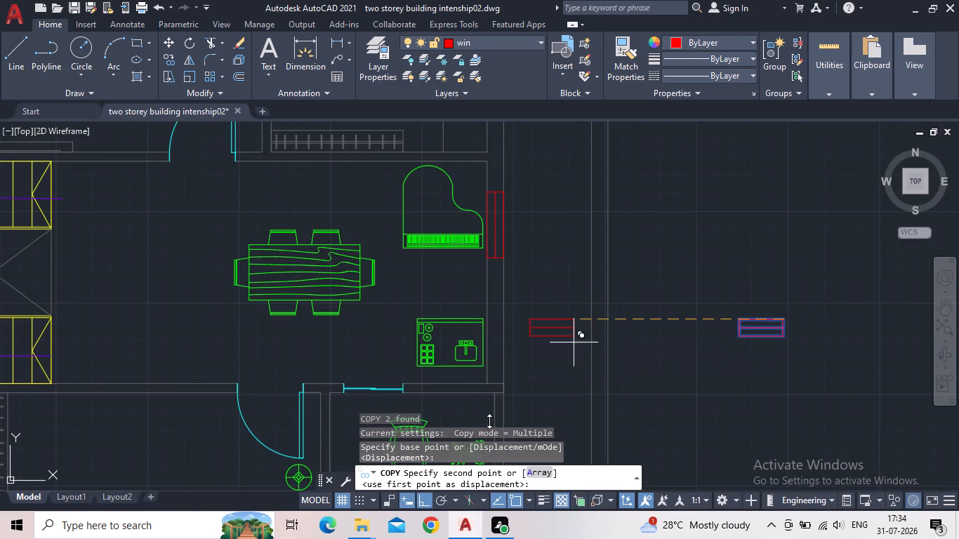
pyautogui.click(423, 505)
pyautogui.moveTo(346, 218); pyautogui.dragTo(484, 344, button='middle')
pyautogui.scroll(-1, 484, 345)
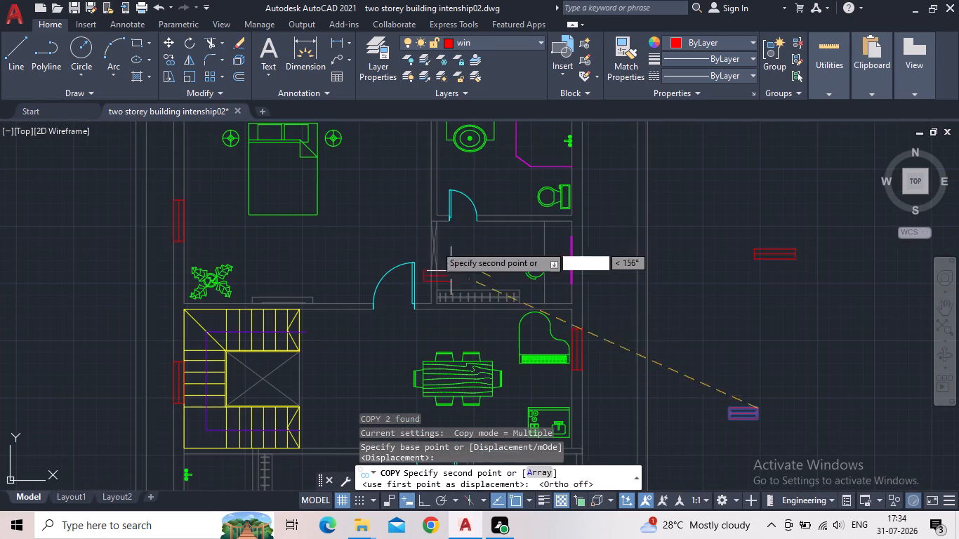
pyautogui.moveTo(411, 187); pyautogui.dragTo(366, 364, button='middle')
pyautogui.scroll(3, 437, 284)
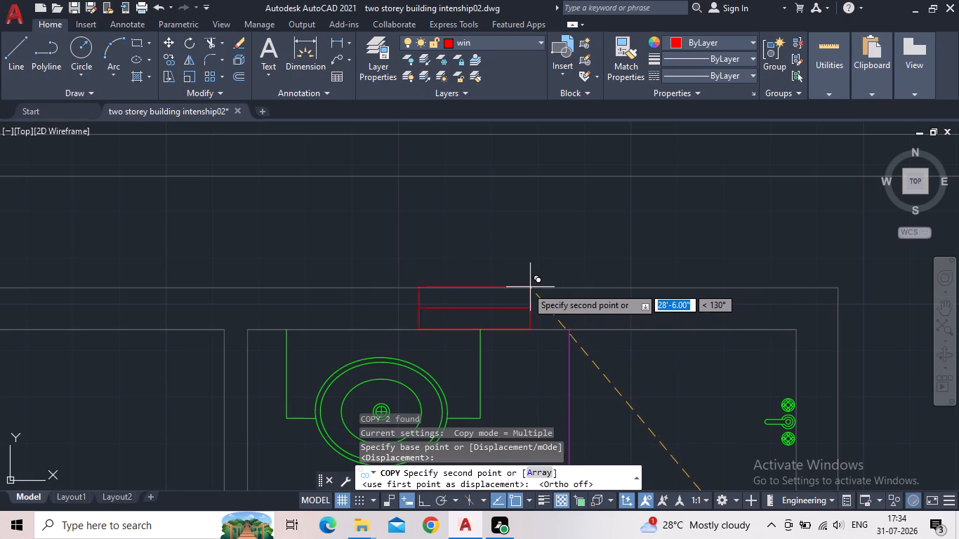
pyautogui.click(438, 288)
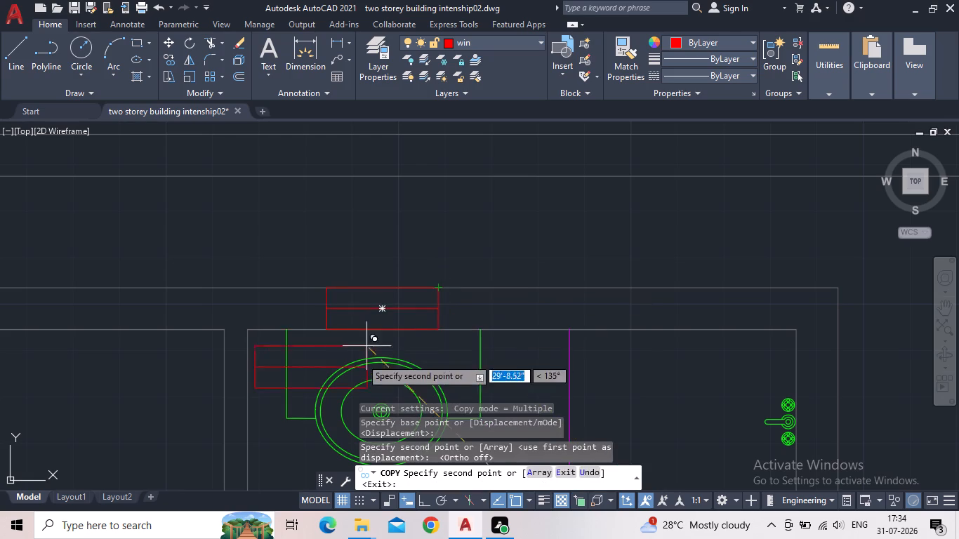
pyautogui.scroll(-4, 379, 367)
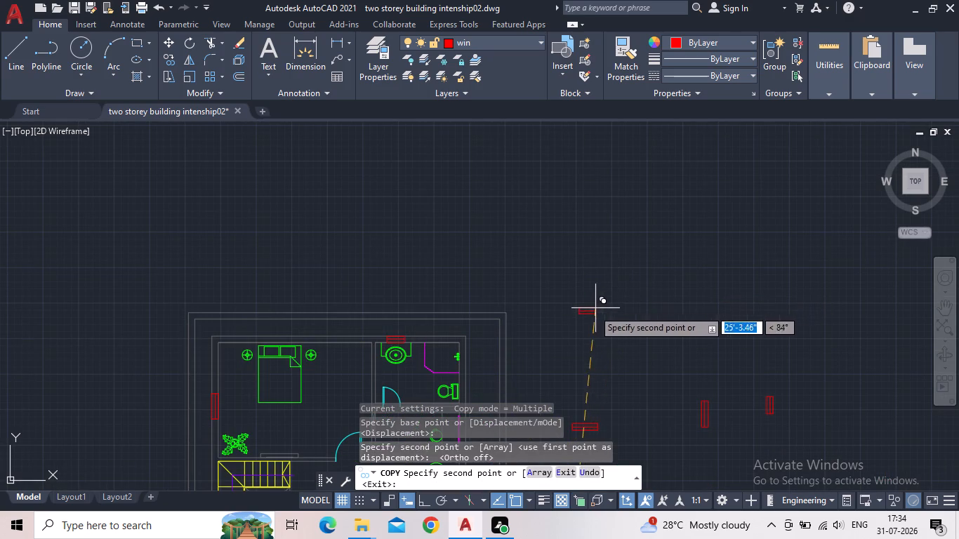
pyautogui.moveTo(593, 310); pyautogui.dragTo(576, 248, button='middle')
pyautogui.press('Escape')
# Copy the vertical 2' window by its upper-right corner into the upper bathroom's right outer wall, behind the toilet.
pyautogui.scroll(2, 407, 298)
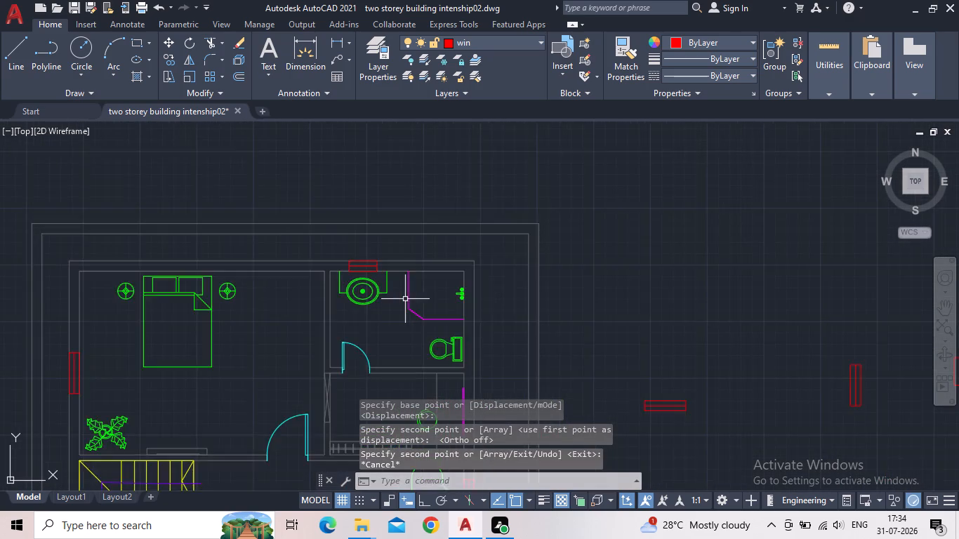
pyautogui.scroll(1, 389, 305)
pyautogui.moveTo(385, 301); pyautogui.dragTo(359, 222, button='middle')
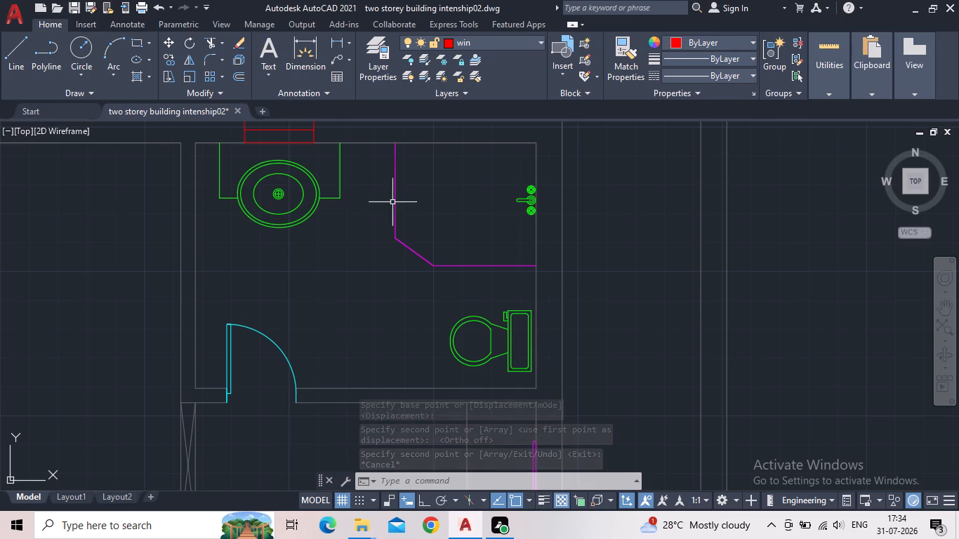
pyautogui.moveTo(355, 229); pyautogui.dragTo(142, 218, button='middle')
pyautogui.scroll(-2, 135, 223)
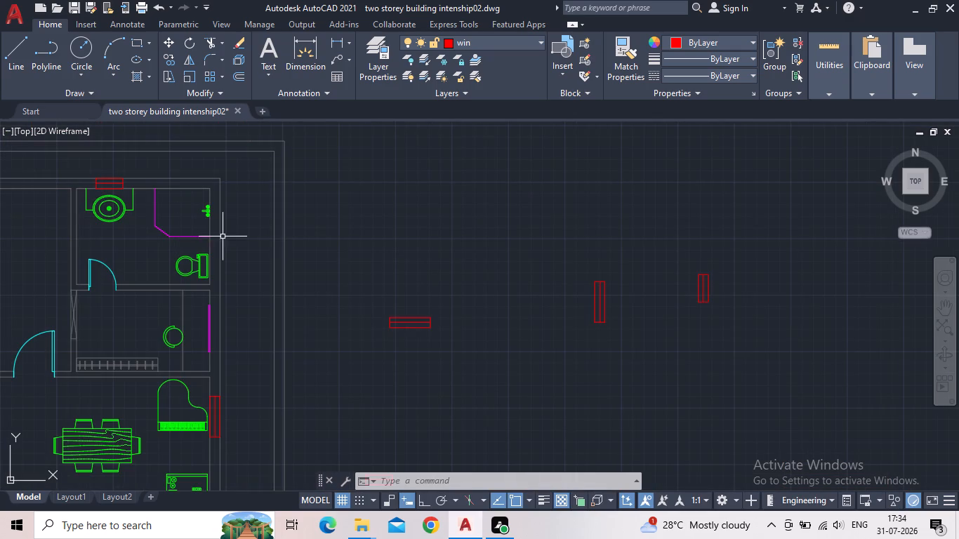
pyautogui.moveTo(744, 326); pyautogui.dragTo(715, 310)
pyautogui.click(664, 254)
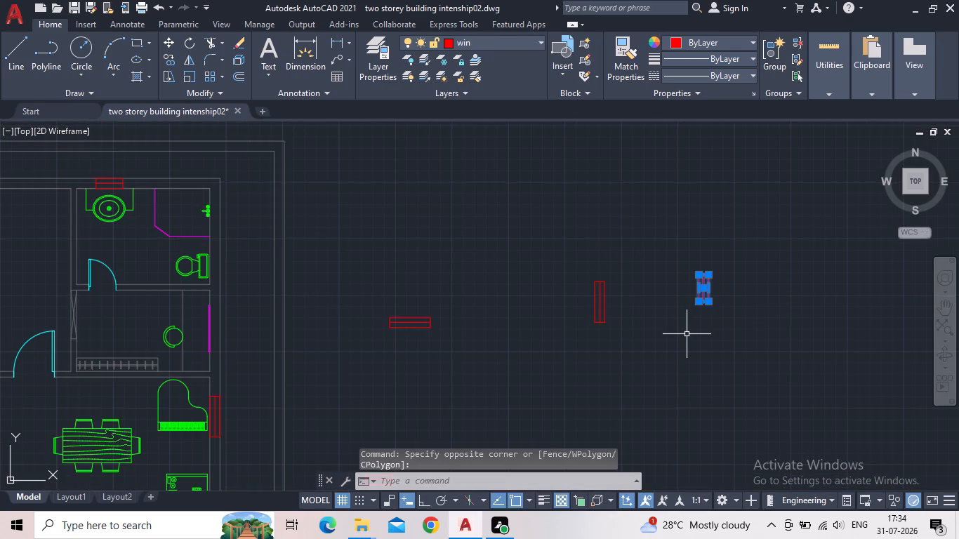
pyautogui.press('c')
pyautogui.press('o')
pyautogui.press('Return')
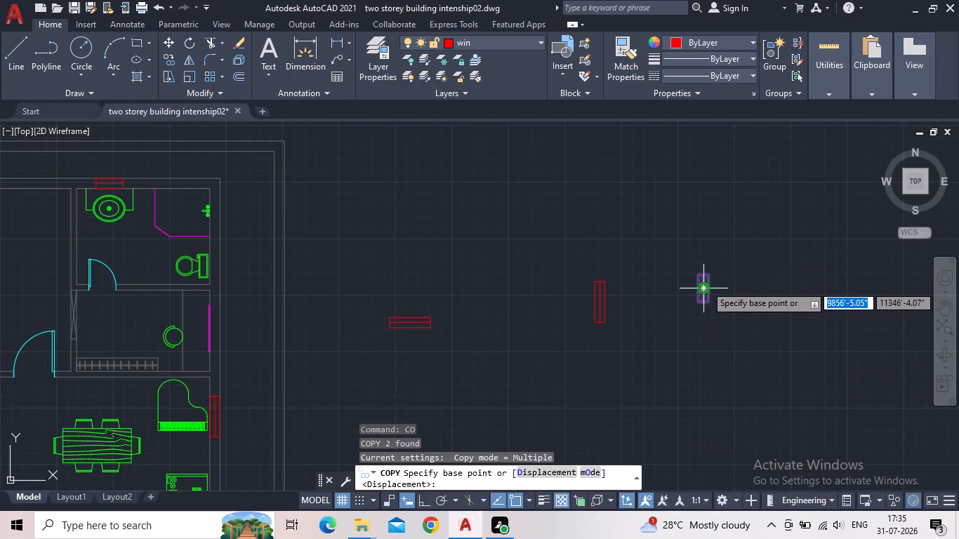
pyautogui.scroll(2, 704, 280)
pyautogui.click(715, 266)
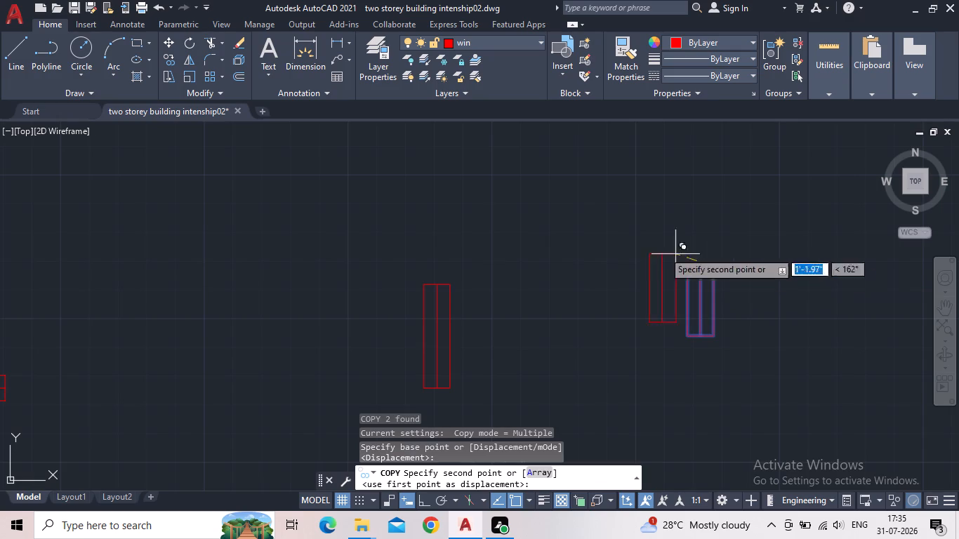
pyautogui.moveTo(259, 212); pyautogui.dragTo(571, 264, button='middle')
pyautogui.scroll(-2, 635, 267)
pyautogui.scroll(3, 293, 236)
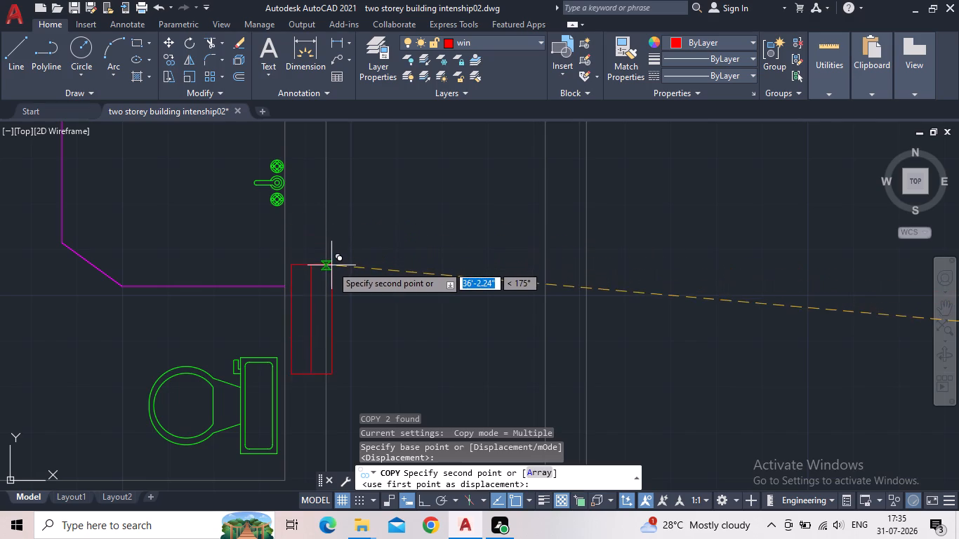
pyautogui.moveTo(329, 268); pyautogui.dragTo(355, 124, button='middle')
pyautogui.scroll(-1, 355, 124)
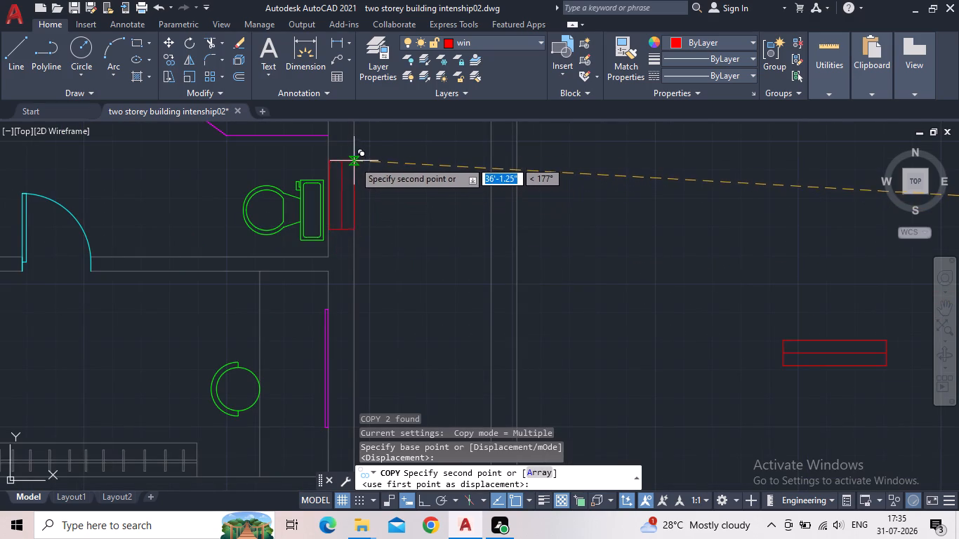
pyautogui.scroll(2, 350, 161)
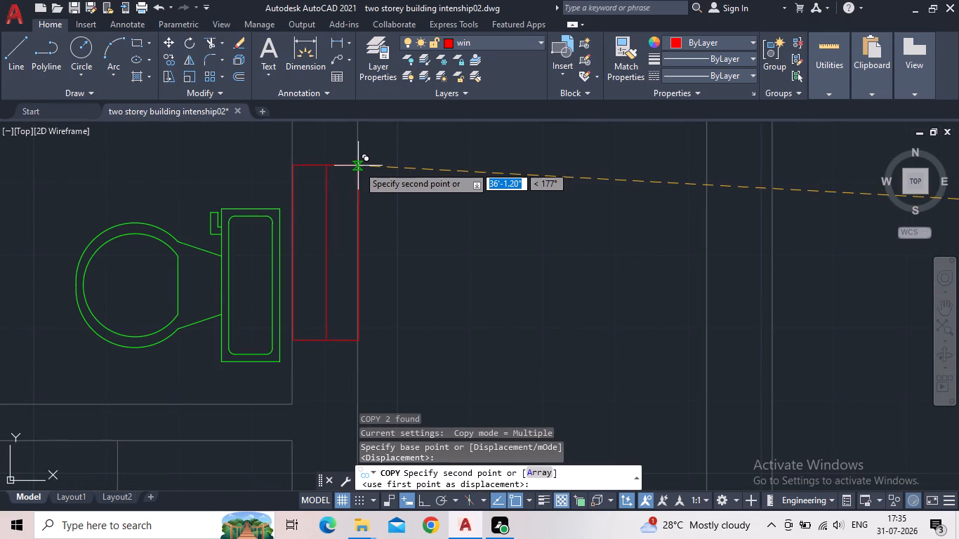
pyautogui.click(357, 166)
pyautogui.press('Escape')
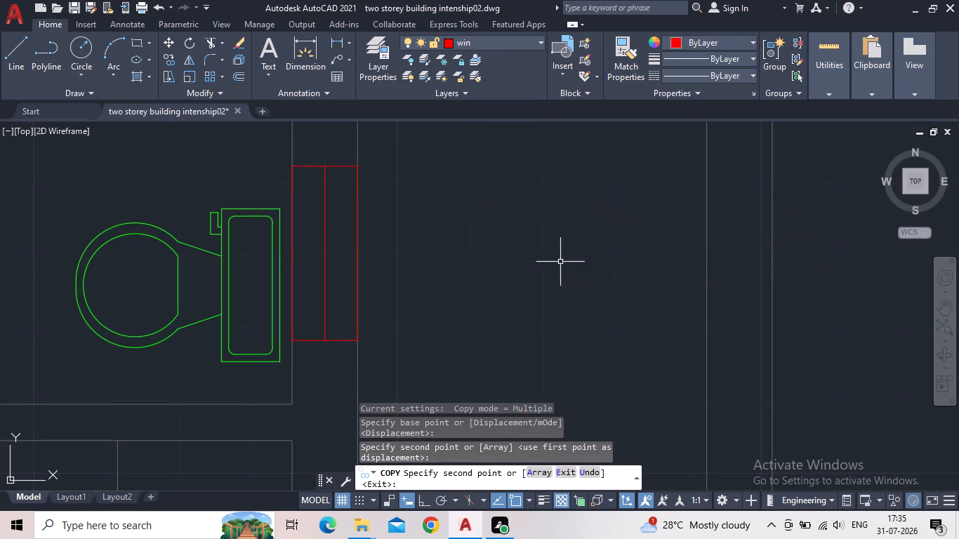
# Erase the four loose window symbols in the empty space outside the plan's right wall.
pyautogui.scroll(-5, 560, 262)
pyautogui.moveTo(548, 265); pyautogui.dragTo(500, 204, button='middle')
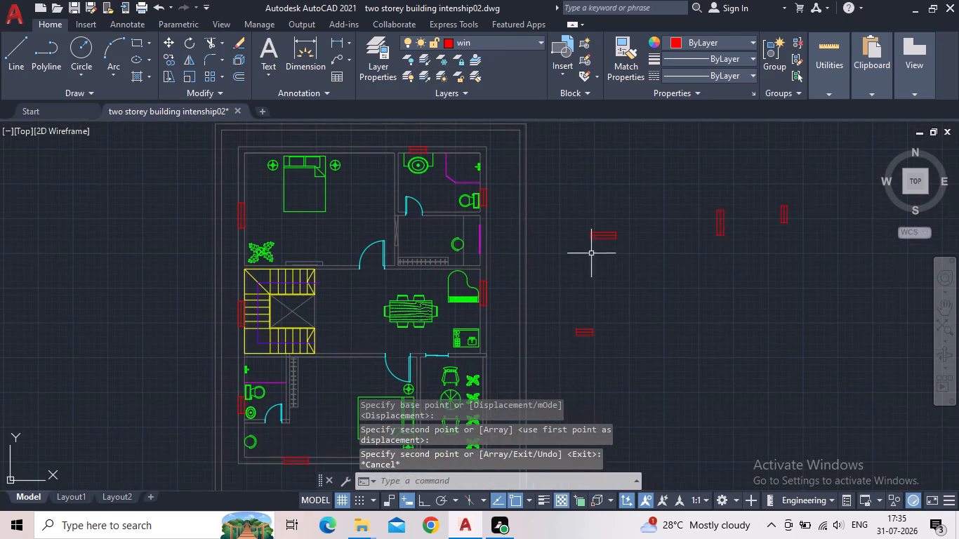
pyautogui.moveTo(840, 272); pyautogui.dragTo(833, 253)
pyautogui.click(586, 187)
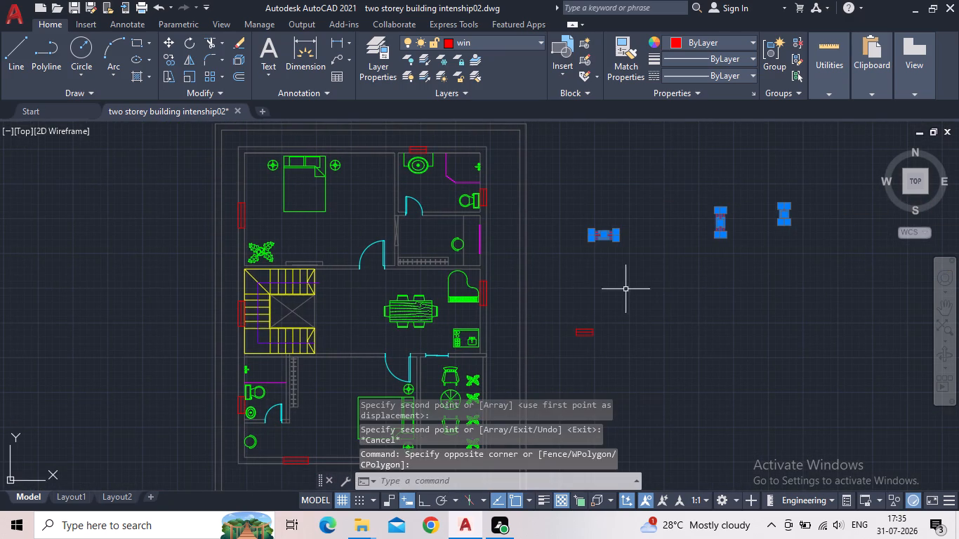
pyautogui.moveTo(655, 364); pyautogui.dragTo(624, 346)
pyautogui.click(567, 312)
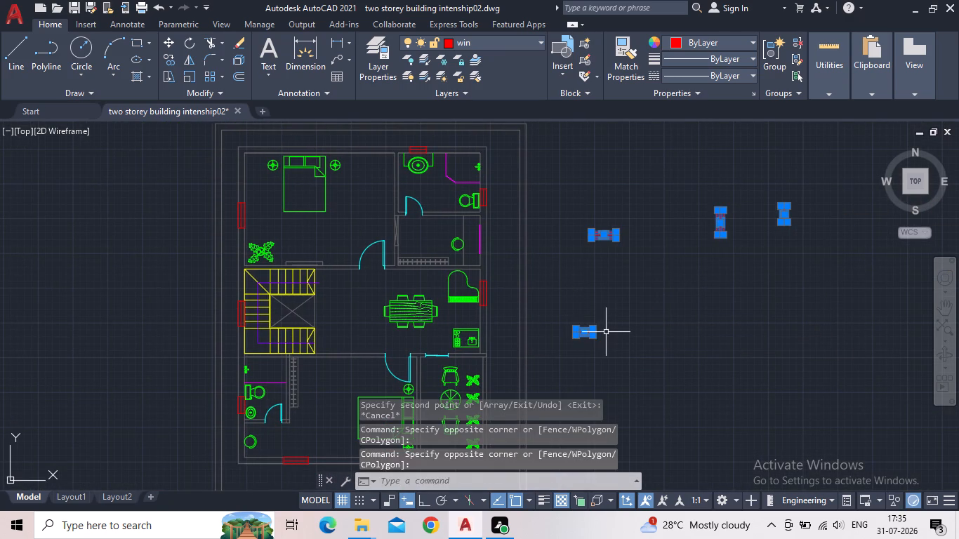
pyautogui.press('Delete')
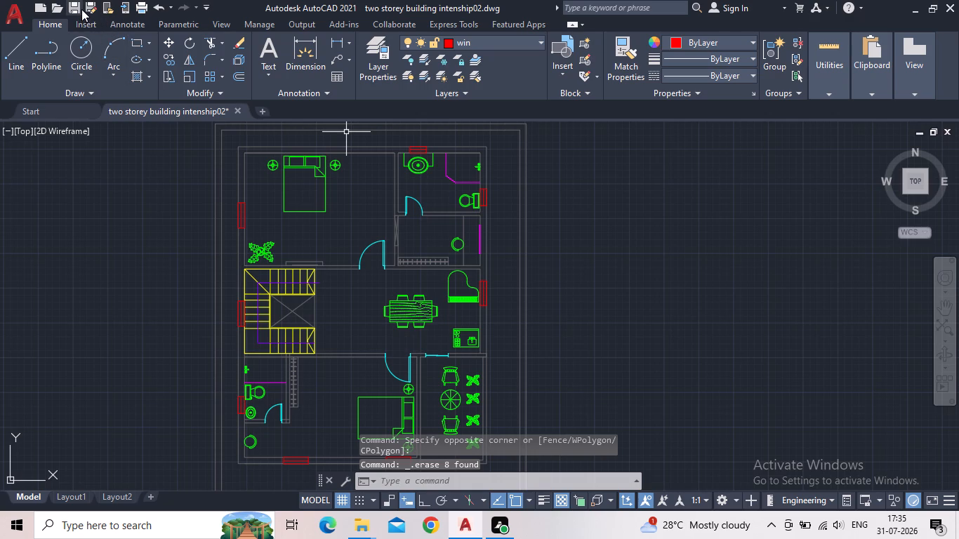
# Save the drawing.
pyautogui.click(79, 8)
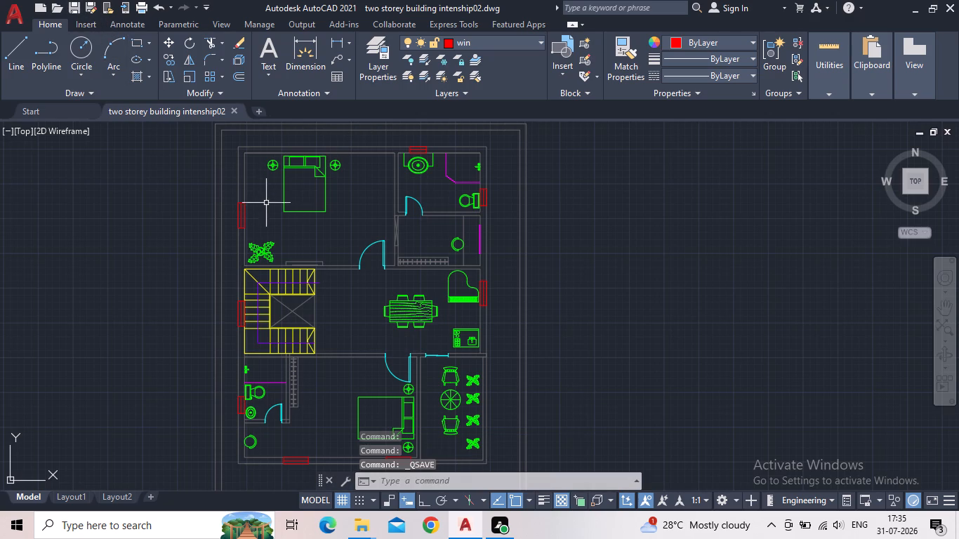
# Trim the short wall line crossing the right outer wall between the kitchen counter corner and the seating area with plants.
pyautogui.scroll(-1, 279, 214)
pyautogui.moveTo(296, 220); pyautogui.dragTo(231, 187, button='middle')
pyautogui.scroll(1, 260, 317)
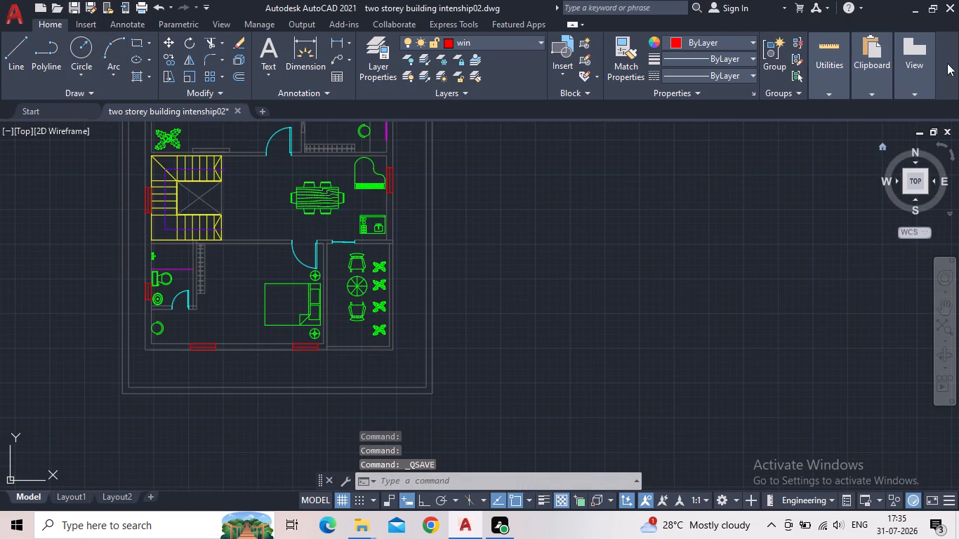
pyautogui.press('Escape')
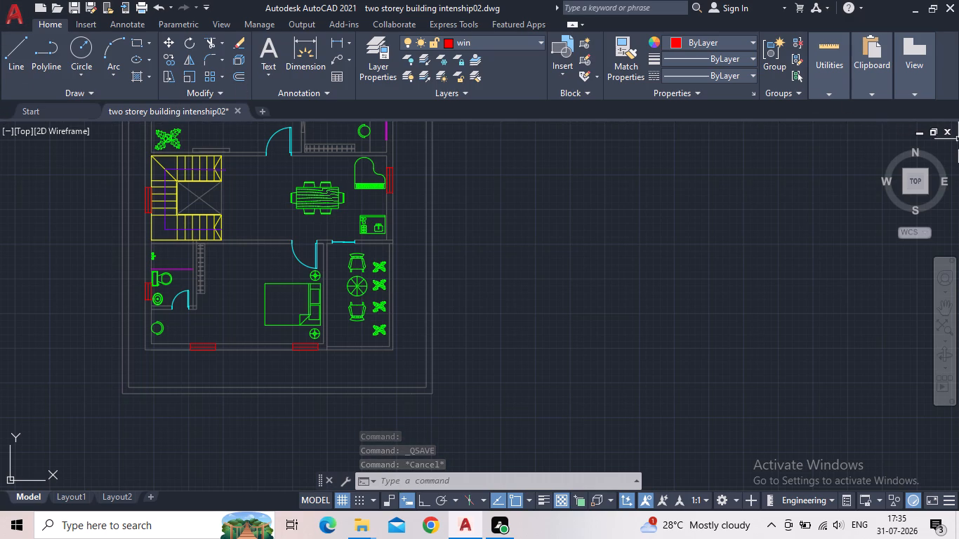
pyautogui.moveTo(505, 286); pyautogui.dragTo(577, 266, button='middle')
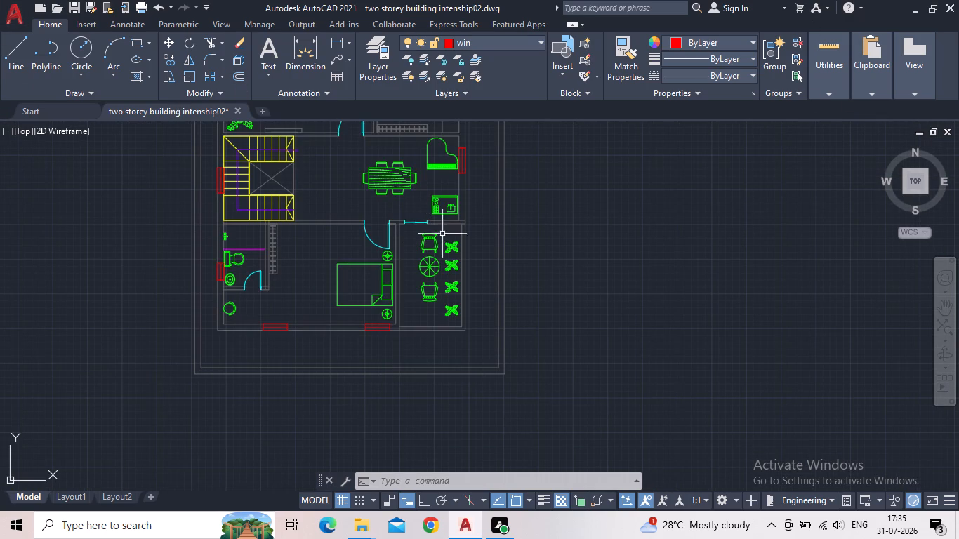
pyautogui.scroll(1, 381, 347)
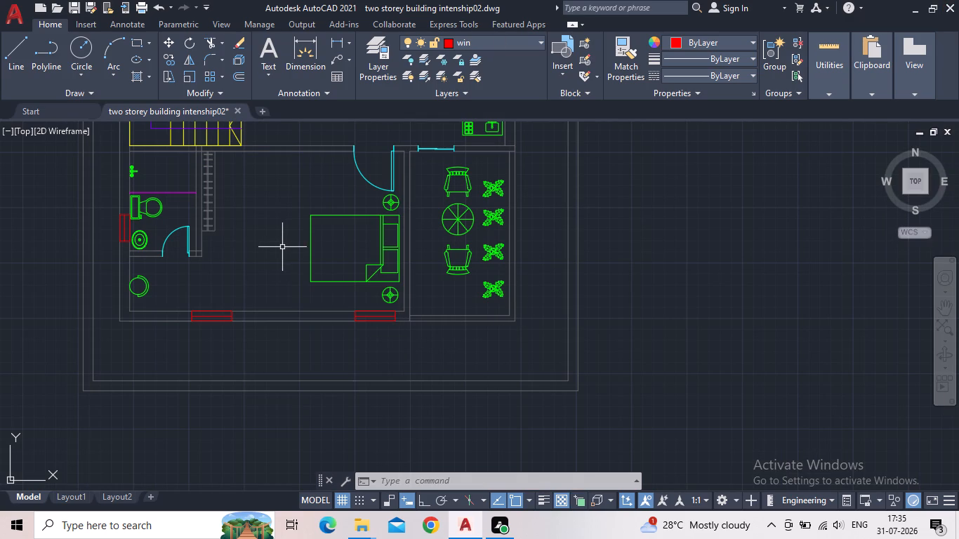
pyautogui.moveTo(491, 149); pyautogui.dragTo(251, 276, button='middle')
pyautogui.scroll(2, 253, 276)
pyautogui.press('t')
pyautogui.press('r')
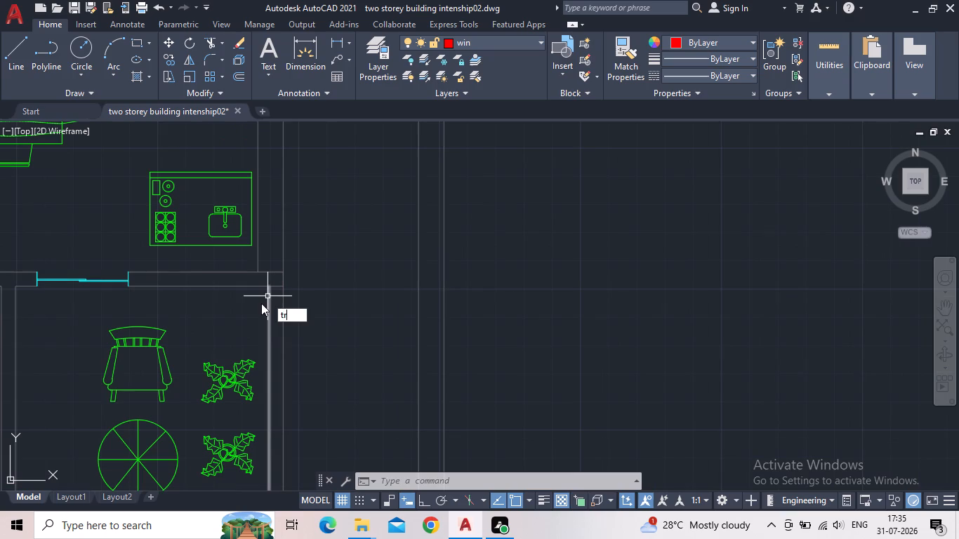
pyautogui.press('space')
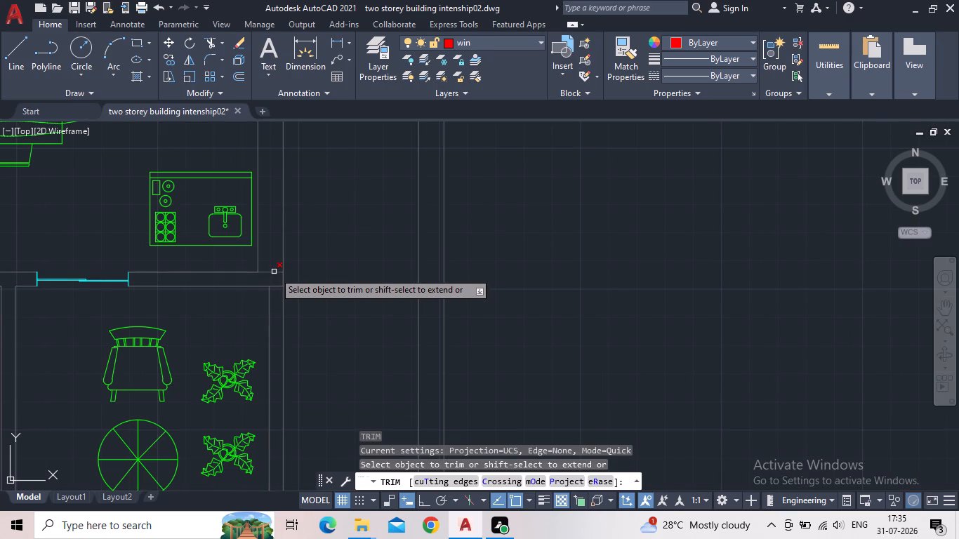
pyautogui.click(274, 272)
# Check the rest of the upper-storey walls for leftover lines to trim, and end the Trim command.
pyautogui.scroll(-1, 266, 307)
pyautogui.moveTo(300, 326); pyautogui.dragTo(389, 281, button='middle')
pyautogui.scroll(-2, 411, 276)
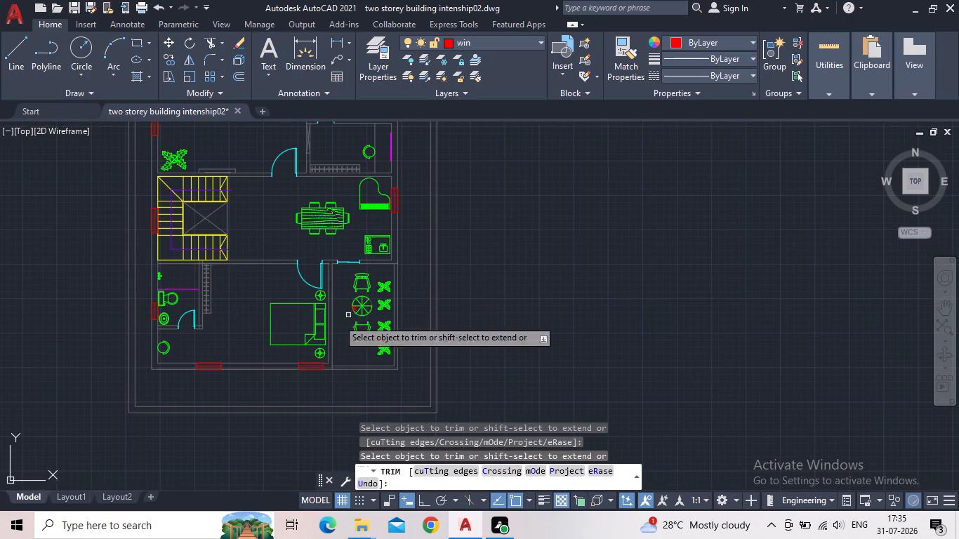
pyautogui.scroll(1, 146, 378)
pyautogui.moveTo(120, 246); pyautogui.dragTo(121, 281, button='middle')
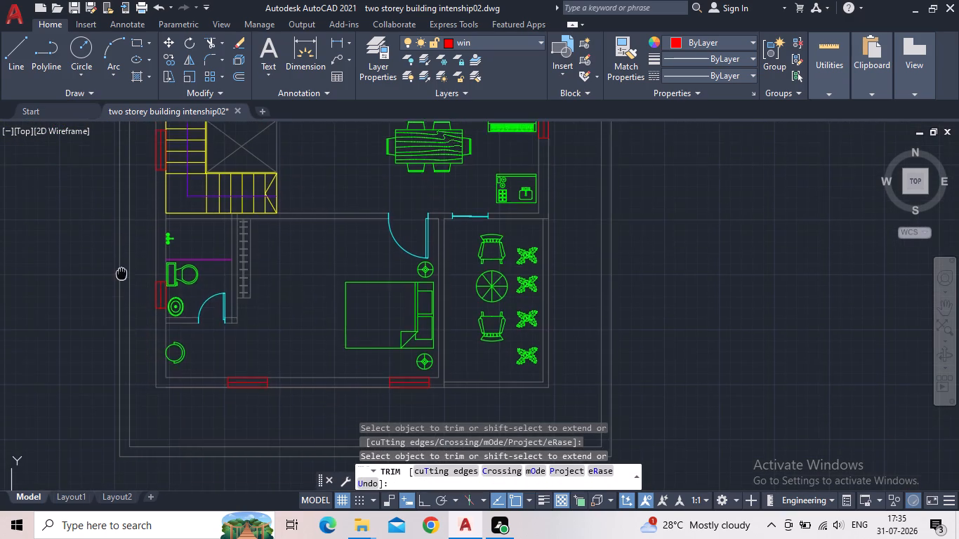
pyautogui.moveTo(121, 281); pyautogui.dragTo(109, 453, button='middle')
pyautogui.moveTo(147, 227); pyautogui.dragTo(147, 418, button='middle')
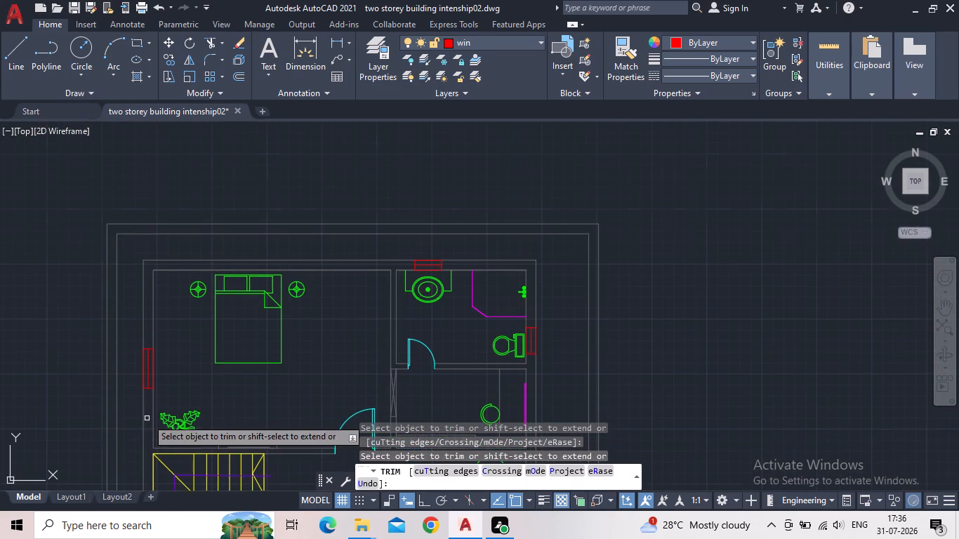
pyautogui.scroll(-1, 283, 373)
pyautogui.moveTo(284, 375); pyautogui.dragTo(214, 284, button='middle')
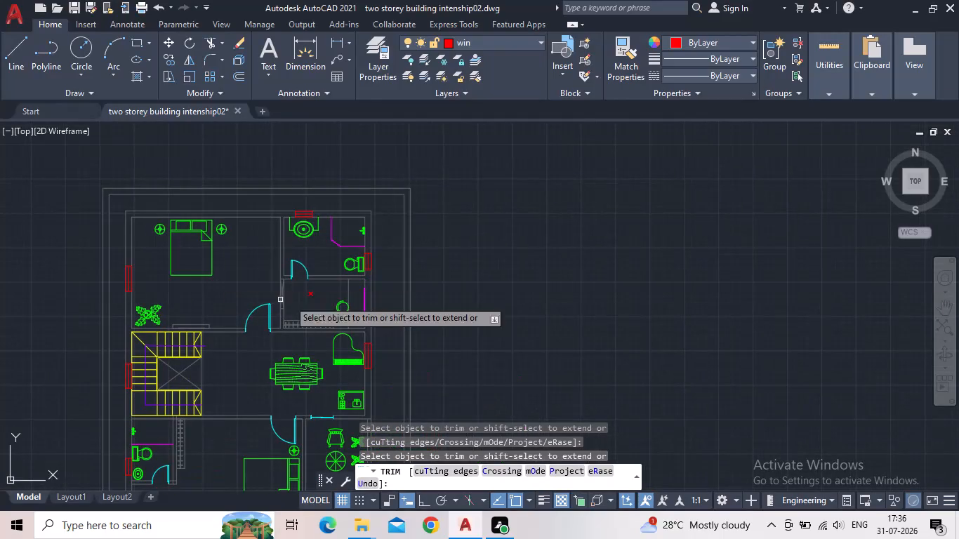
pyautogui.moveTo(328, 306); pyautogui.dragTo(356, 193, button='middle')
pyautogui.scroll(1, 328, 306)
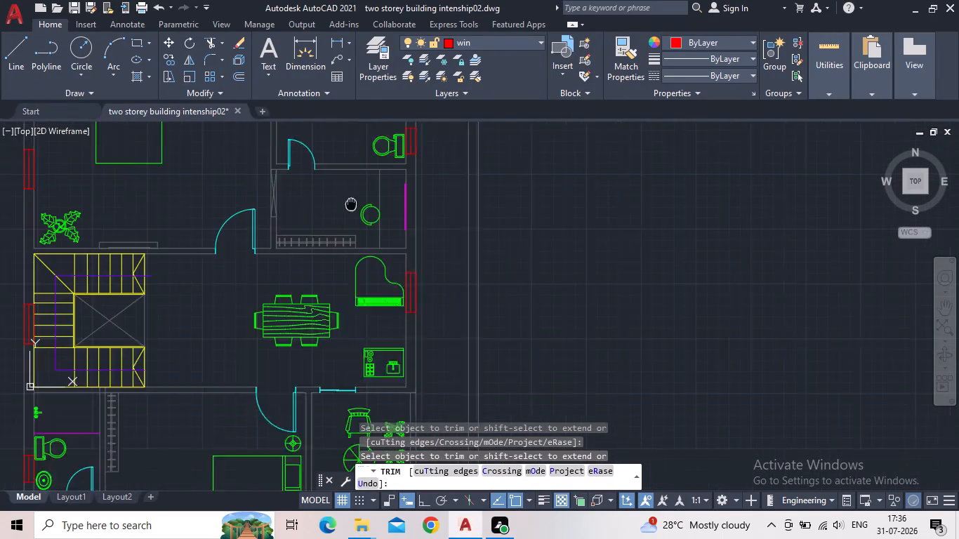
pyautogui.moveTo(356, 193); pyautogui.dragTo(376, 161, button='middle')
pyautogui.scroll(-1, 376, 161)
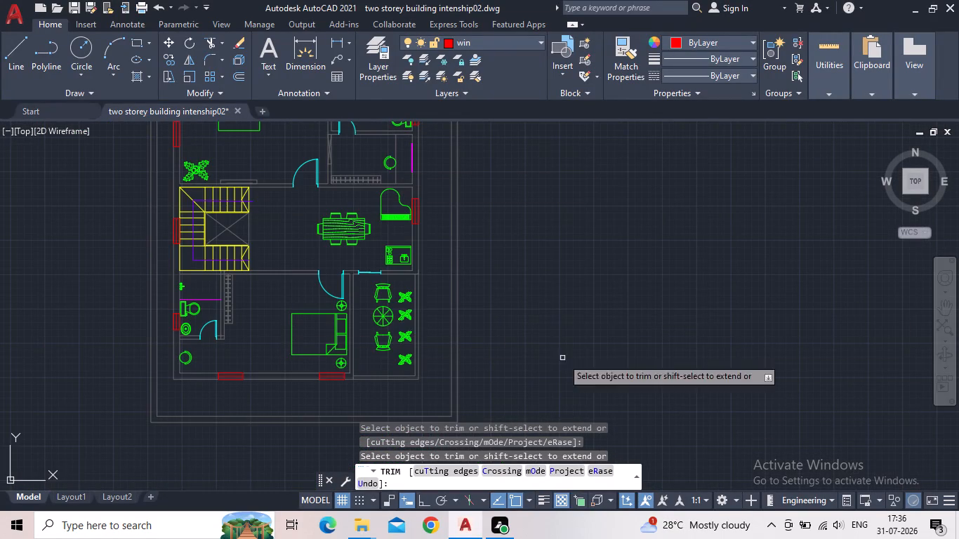
pyautogui.press('Escape')
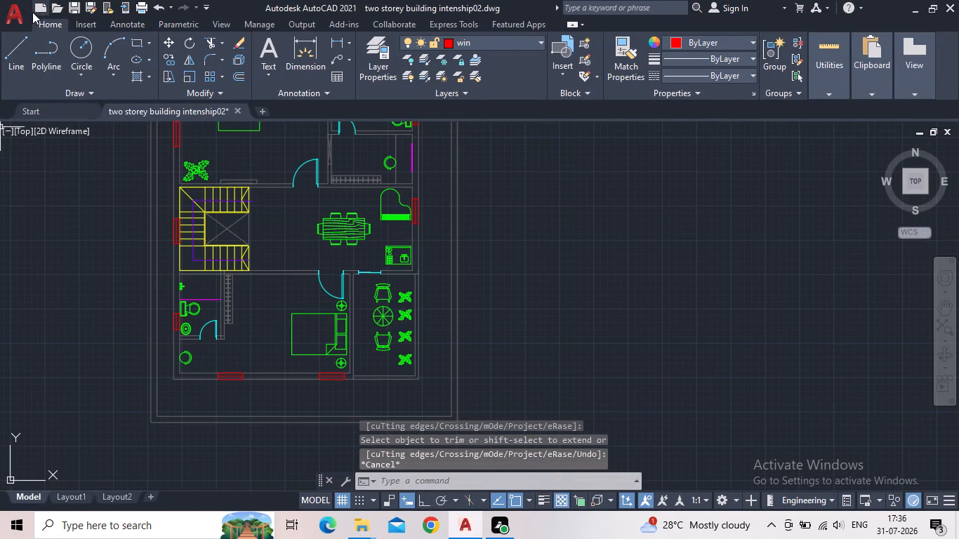
# Save the drawing again with the trimmed wall.
pyautogui.click(75, 10)
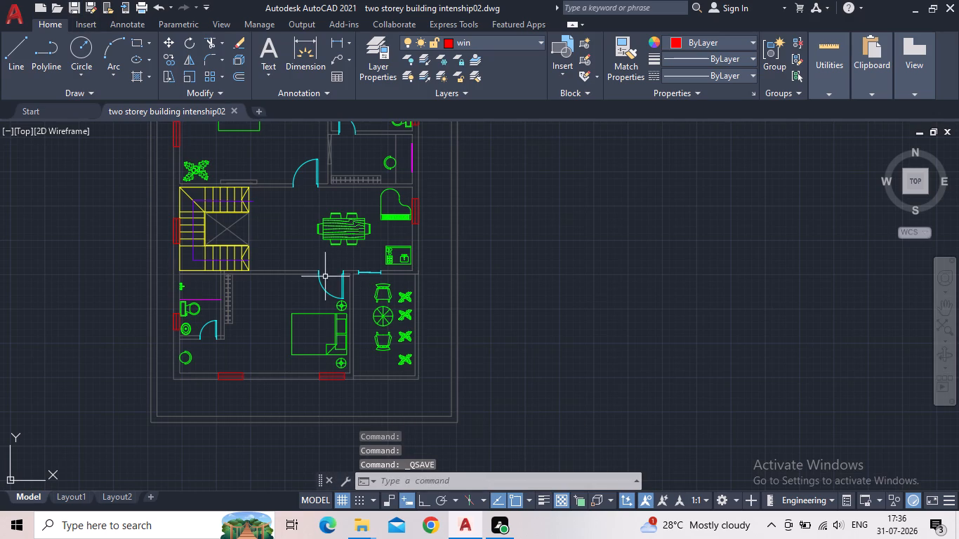
# Copy the GUEST BED ROOM label from the ground floor plan into the upper storey's small room with the wardrobe, below the top bathroom.
pyautogui.scroll(1, 270, 225)
pyautogui.moveTo(274, 231); pyautogui.dragTo(470, 297, button='middle')
pyautogui.scroll(-2, 494, 295)
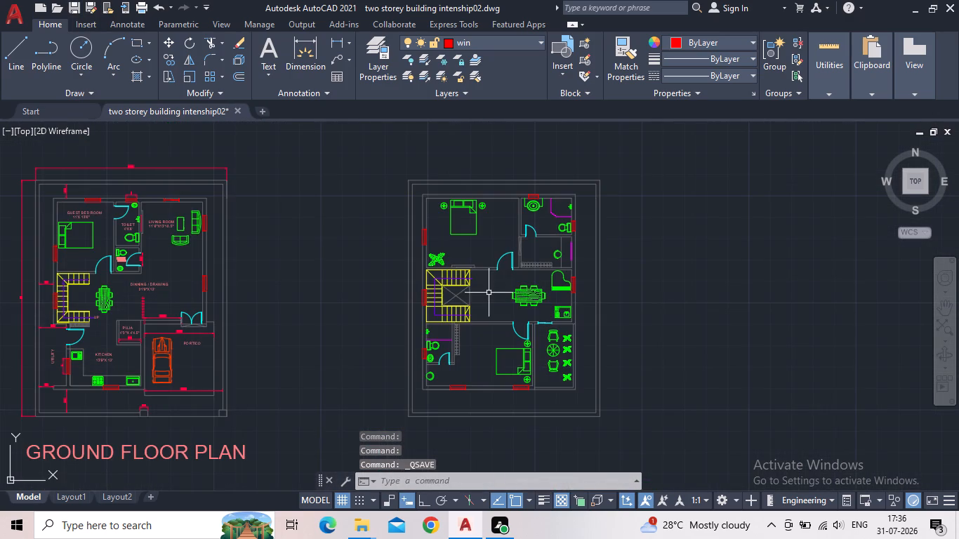
pyautogui.press('c')
pyautogui.press('o')
pyautogui.press('Return')
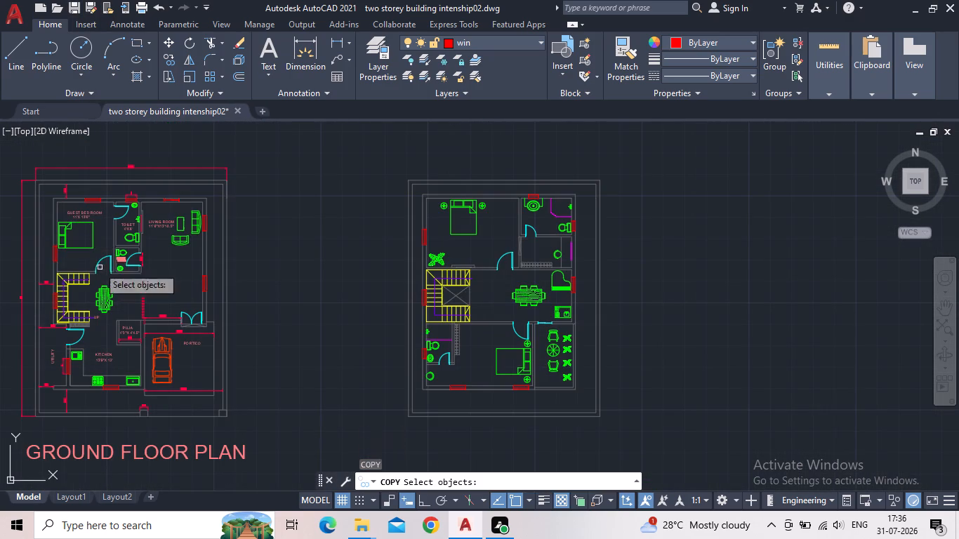
pyautogui.scroll(2, 67, 226)
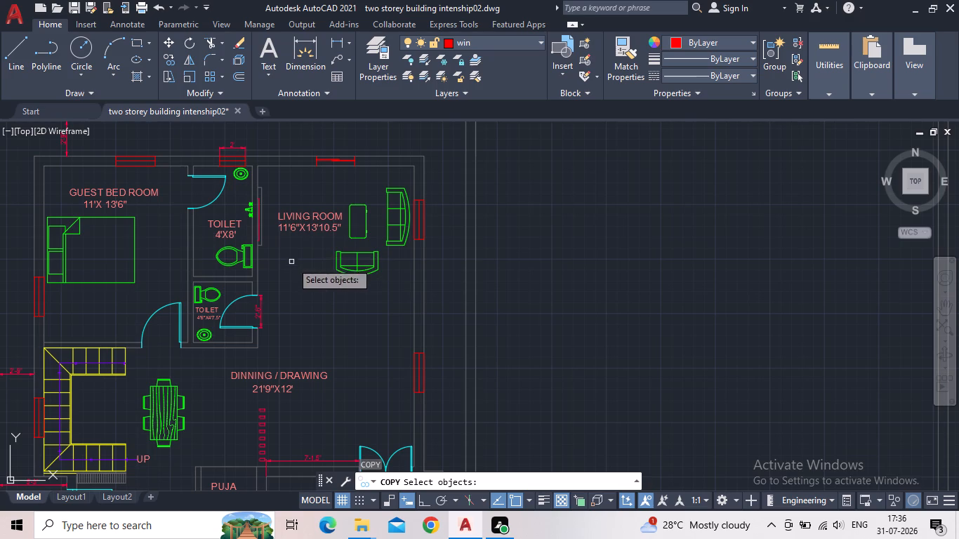
pyautogui.click(132, 193)
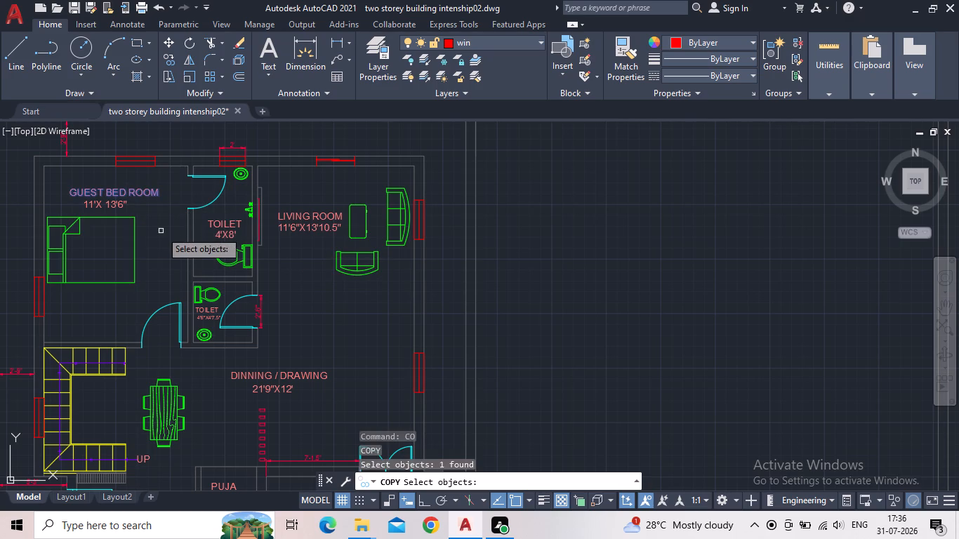
pyautogui.press('space')
pyautogui.moveTo(70, 196); pyautogui.dragTo(122, 196)
pyautogui.moveTo(557, 238); pyautogui.dragTo(161, 251, button='middle')
pyautogui.scroll(-2, 161, 251)
pyautogui.scroll(-1, 296, 288)
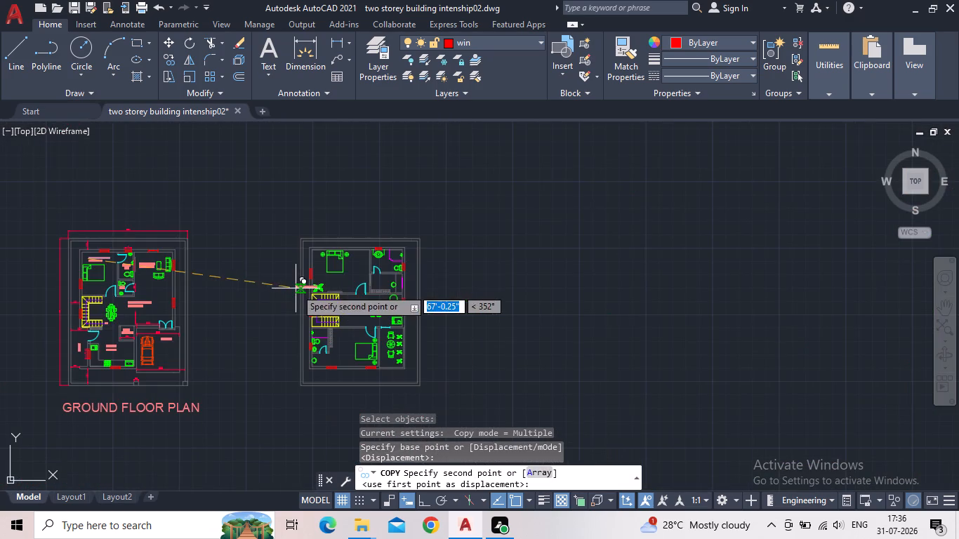
pyautogui.scroll(3, 315, 283)
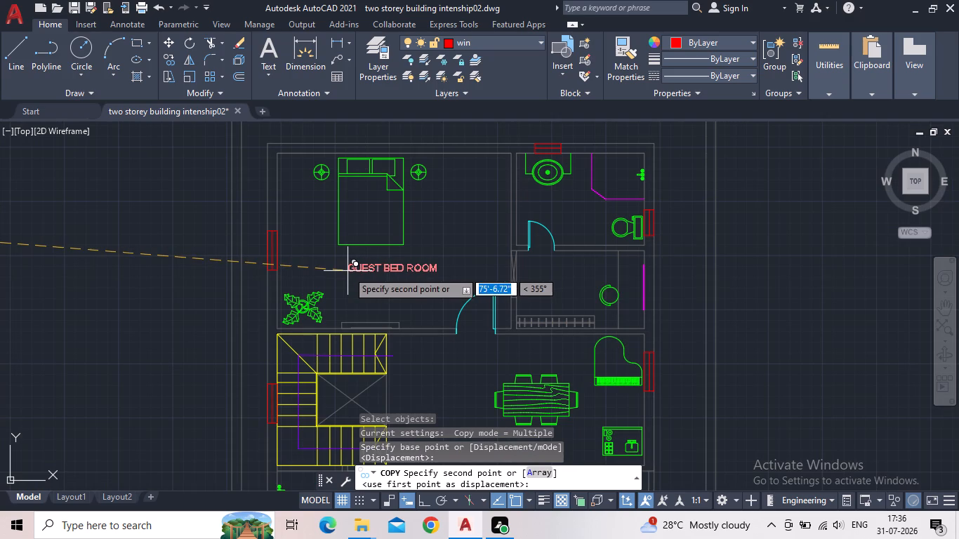
pyautogui.scroll(-1, 351, 259)
pyautogui.moveTo(359, 263); pyautogui.dragTo(292, 231, button='middle')
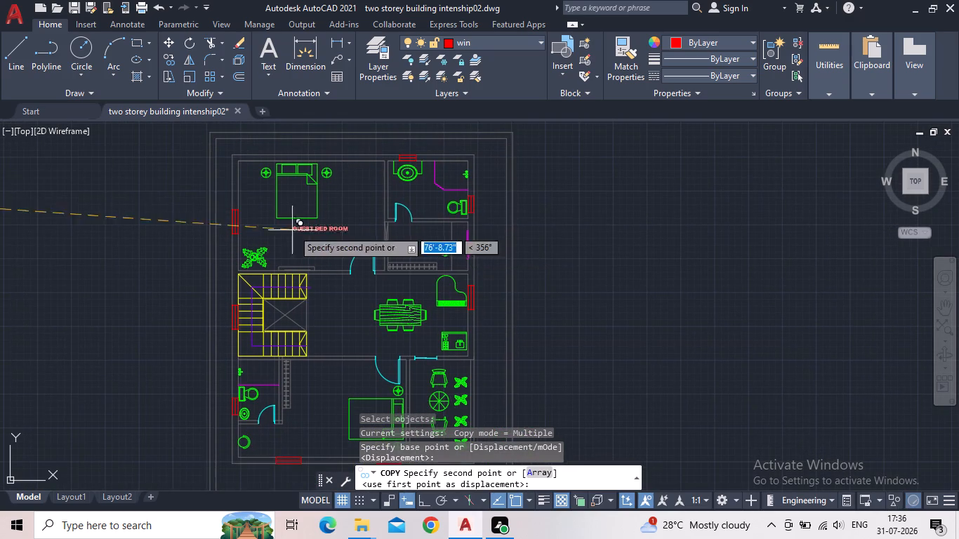
pyautogui.scroll(2, 393, 195)
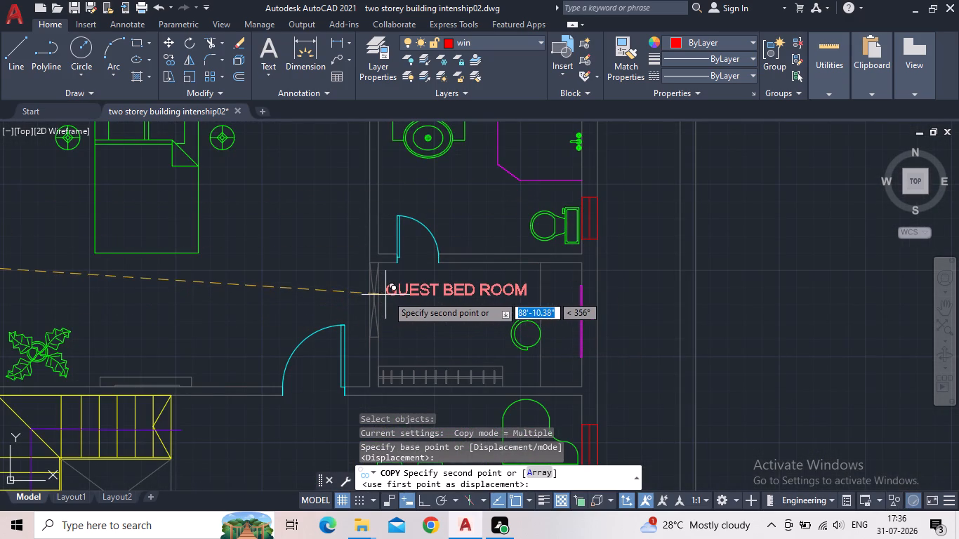
pyautogui.click(393, 302)
# Place another copy of the GUEST BED ROOM label in the upper storey's lower bedroom, above the bed.
pyautogui.moveTo(406, 342); pyautogui.dragTo(388, 323, button='middle')
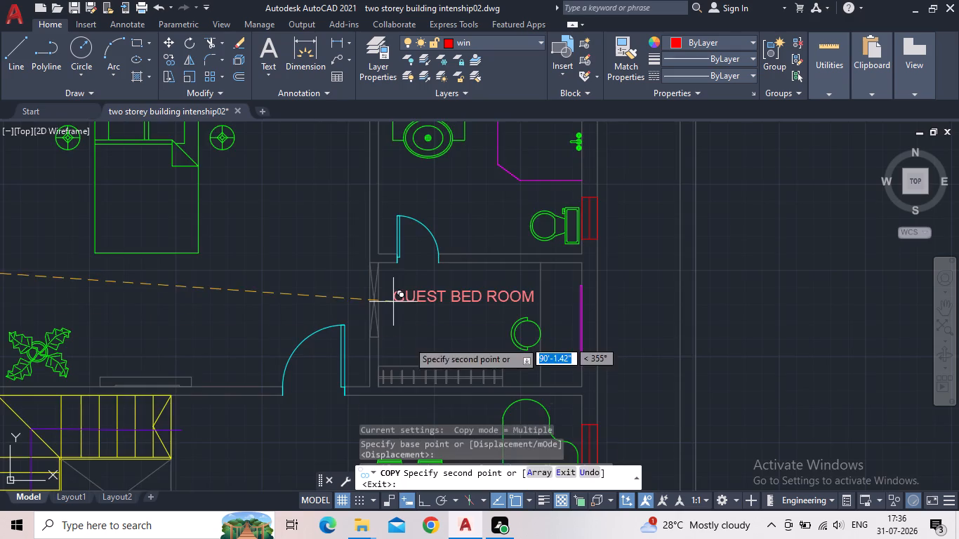
pyautogui.moveTo(388, 323); pyautogui.dragTo(350, 218, button='middle')
pyautogui.scroll(-1, 350, 213)
pyautogui.moveTo(260, 379); pyautogui.dragTo(292, 258, button='middle')
pyautogui.moveTo(333, 343); pyautogui.dragTo(239, 214, button='middle')
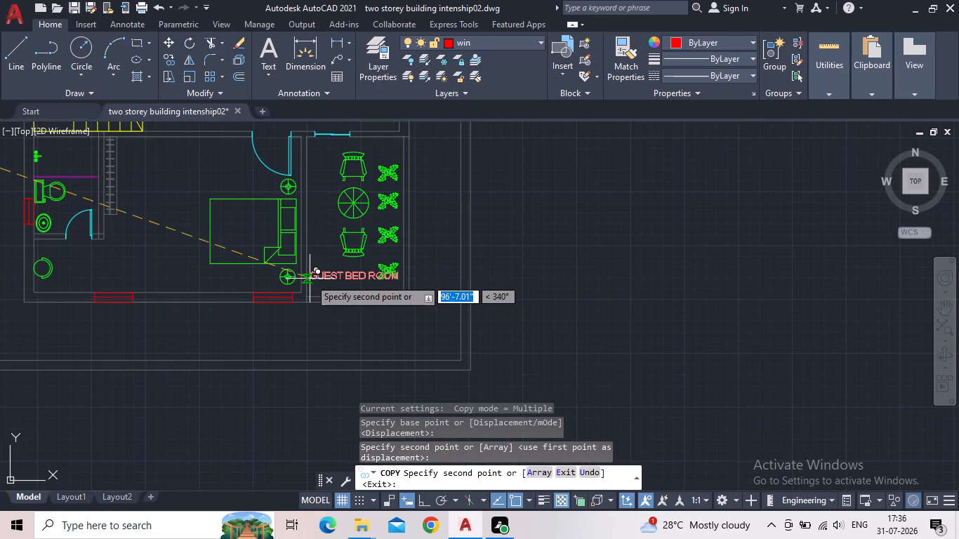
pyautogui.scroll(-2, 164, 232)
pyautogui.moveTo(157, 218); pyautogui.dragTo(274, 277, button='middle')
pyautogui.scroll(2, 274, 277)
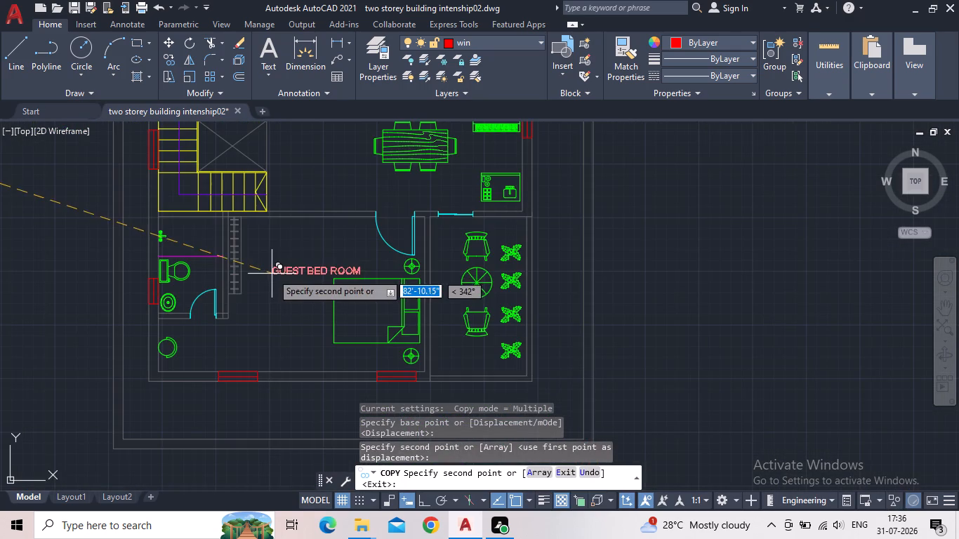
pyautogui.click(267, 255)
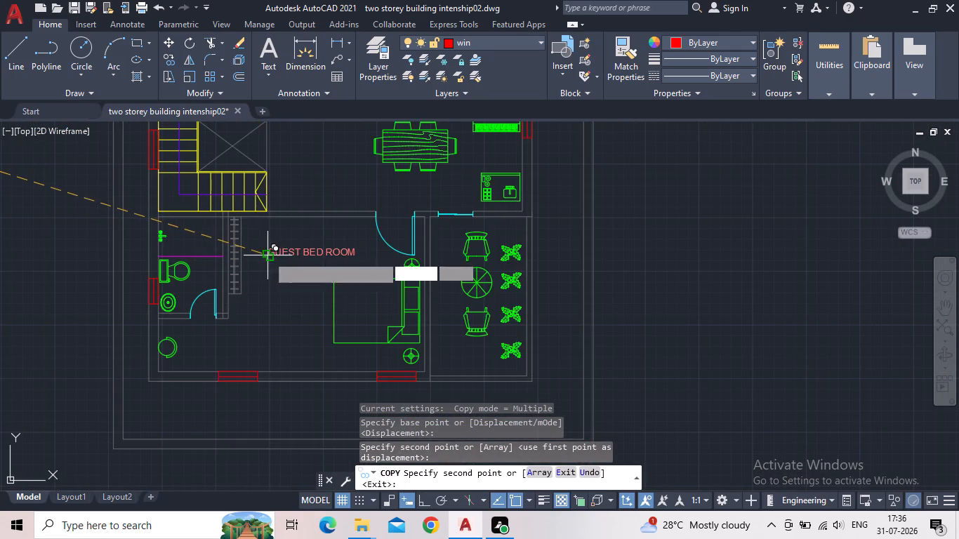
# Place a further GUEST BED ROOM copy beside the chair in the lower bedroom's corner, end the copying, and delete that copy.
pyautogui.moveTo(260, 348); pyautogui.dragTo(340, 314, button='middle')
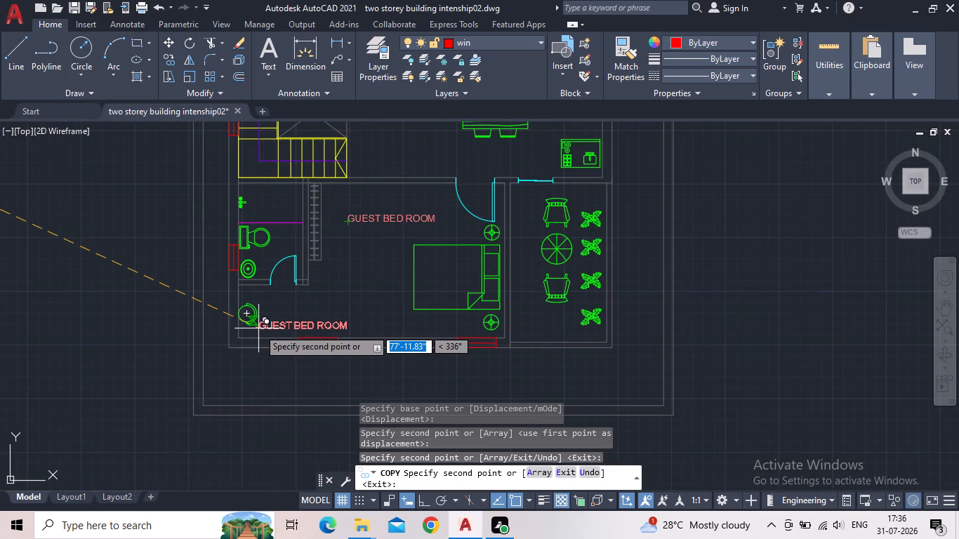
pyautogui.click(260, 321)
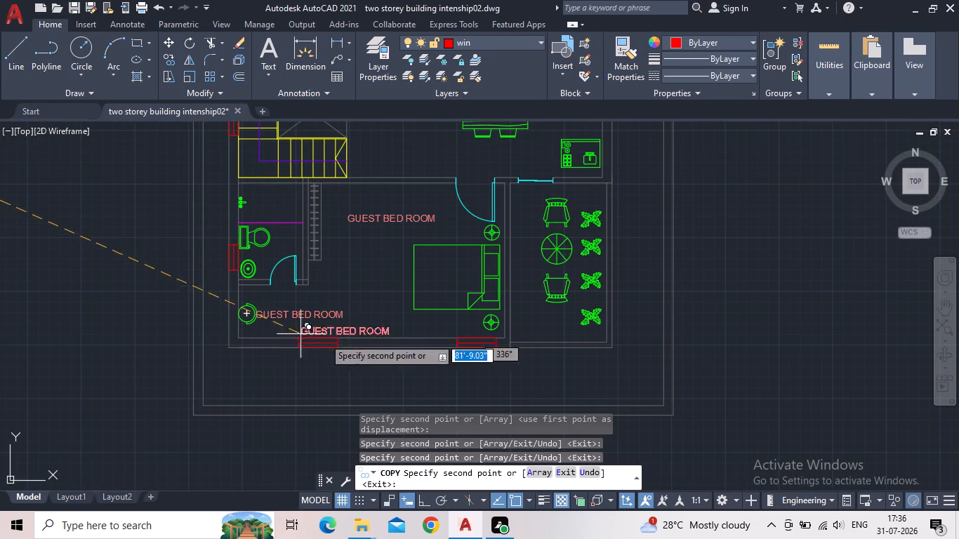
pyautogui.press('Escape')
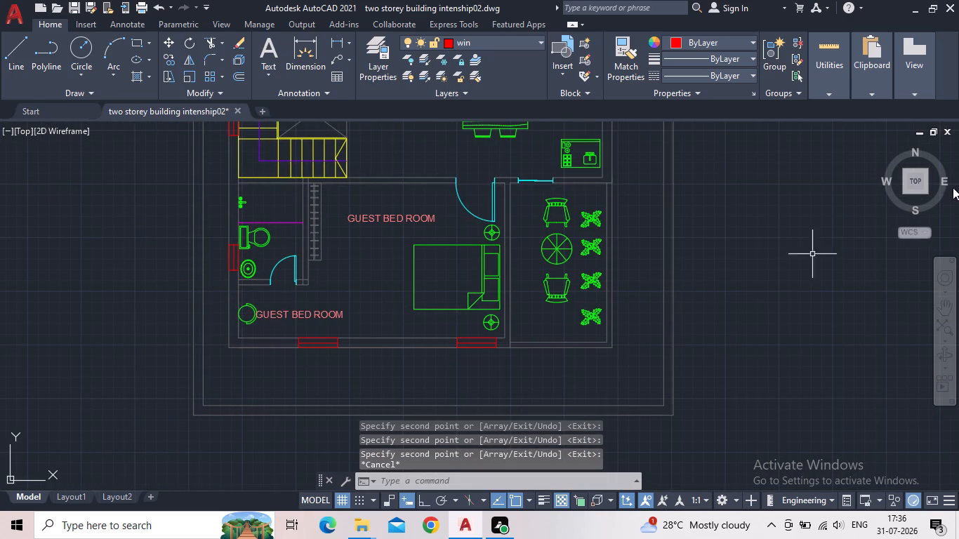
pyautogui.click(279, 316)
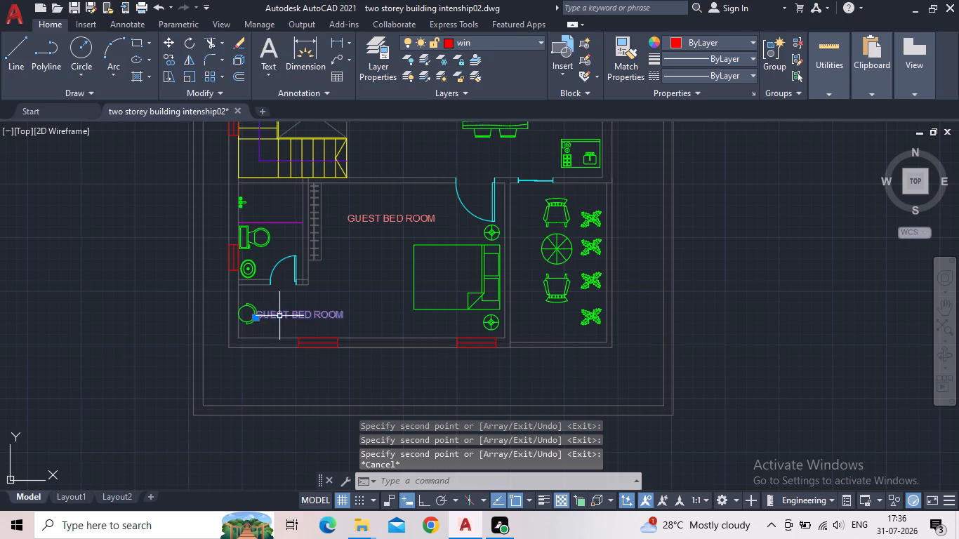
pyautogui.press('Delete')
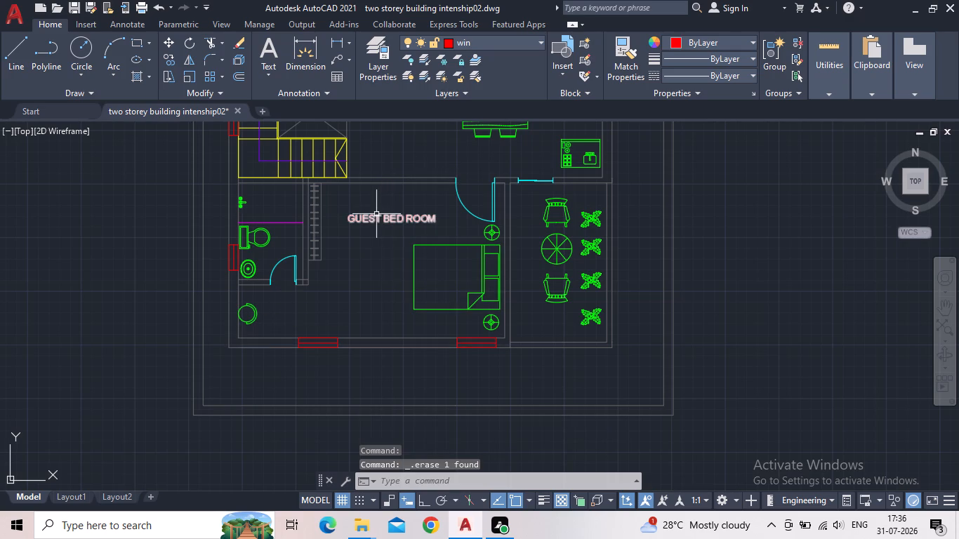
# Make the text layer current.
pyautogui.moveTo(374, 241); pyautogui.dragTo(344, 369, button='middle')
pyautogui.scroll(-1, 342, 361)
pyautogui.click(371, 62)
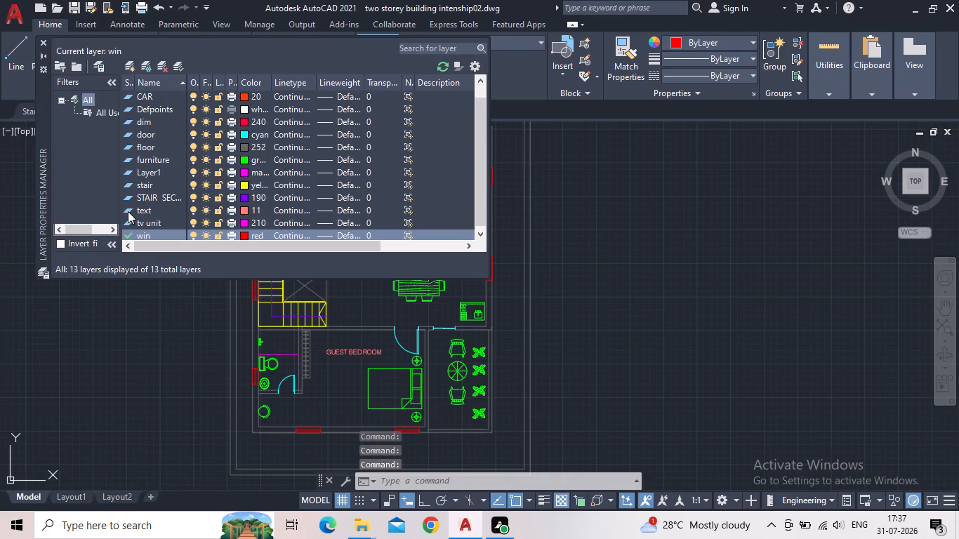
pyautogui.doubleClick(127, 211)
pyautogui.click(43, 44)
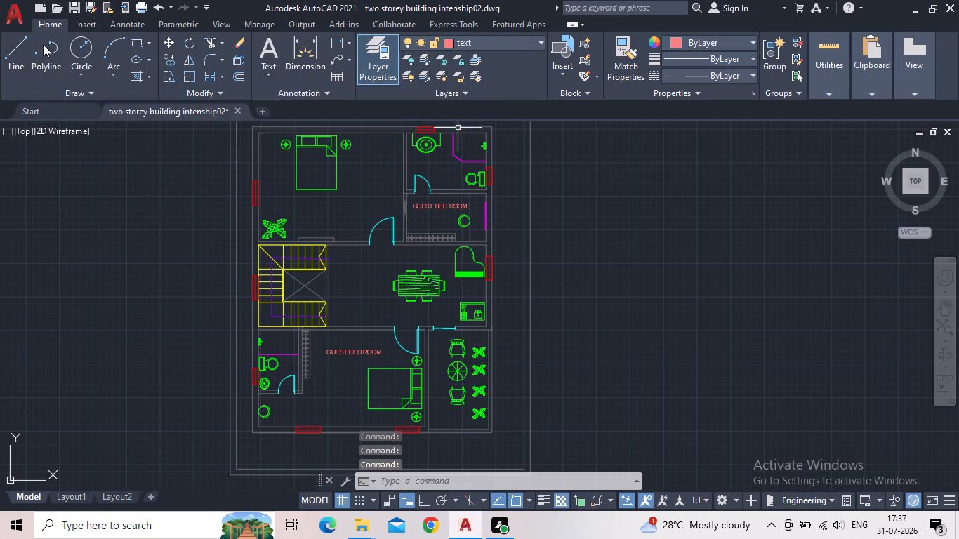
# Change the GUEST BED ROOM label in the small wardrobe room to WALK-IN-WR.
pyautogui.scroll(2, 441, 217)
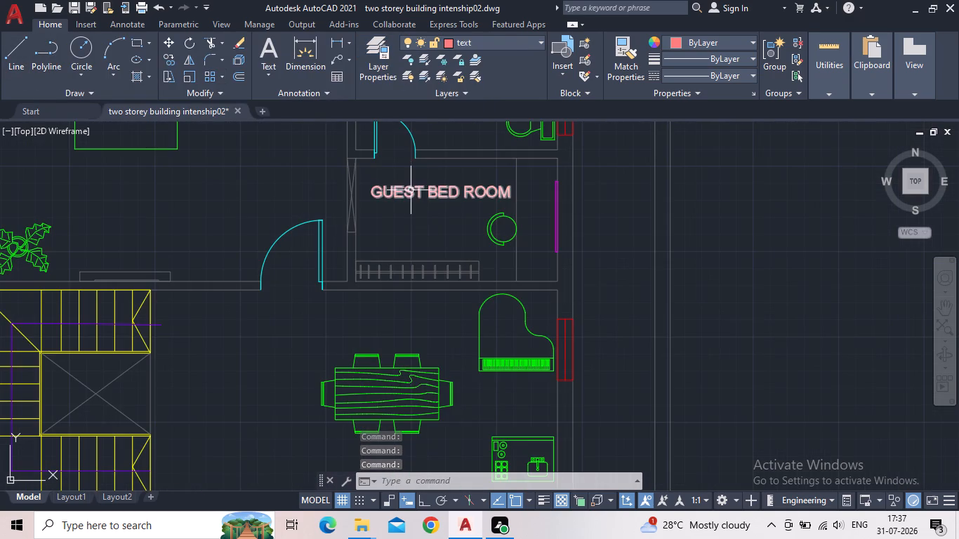
pyautogui.doubleClick(411, 192)
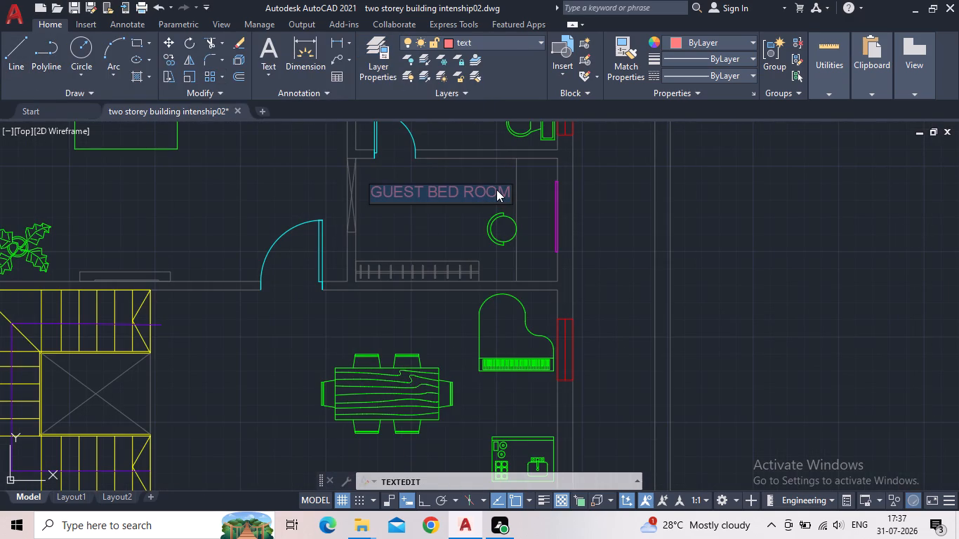
pyautogui.write('walk')
pyautogui.press('BackSpace')
pyautogui.press('BackSpace')
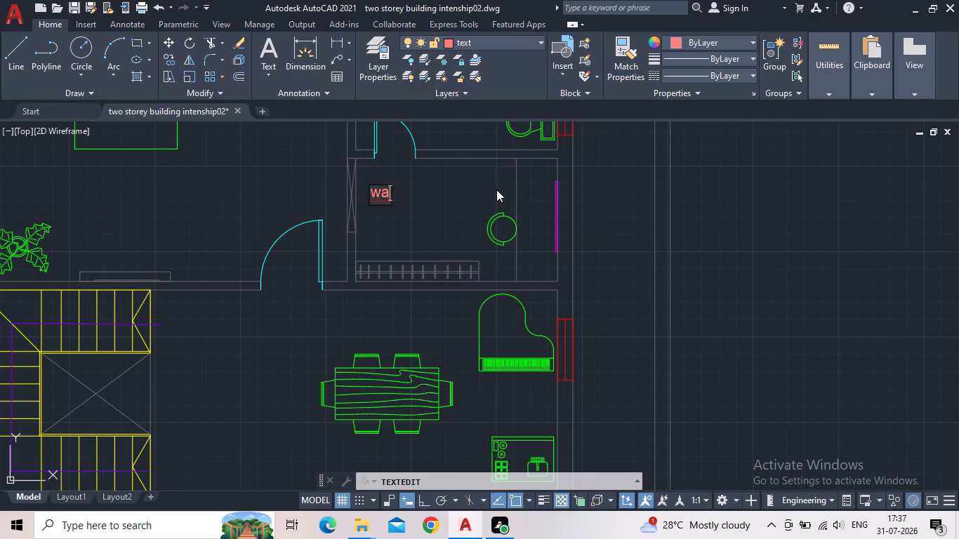
pyautogui.write('WALK')
pyautogui.write('-IN')
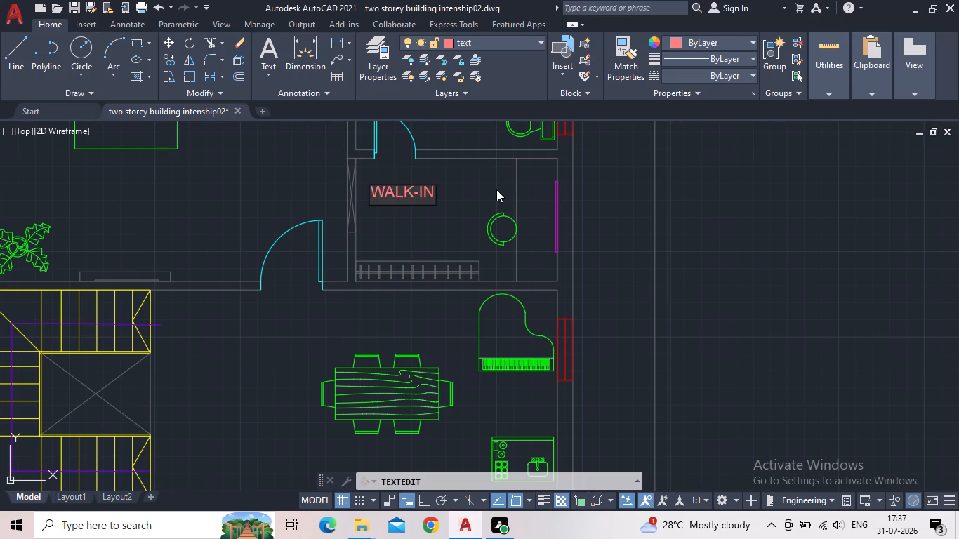
pyautogui.press('-')
pyautogui.write('WR')
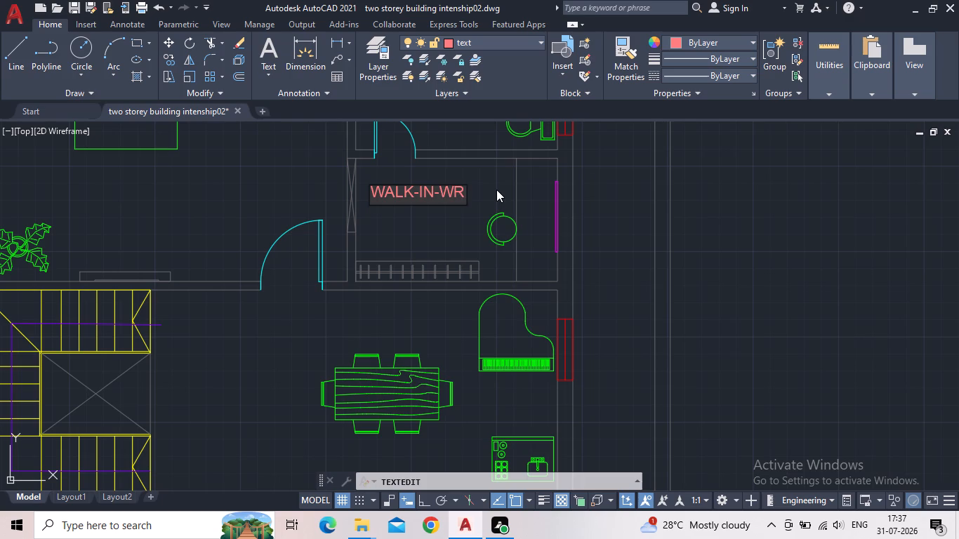
pyautogui.press('Return')
pyautogui.press('Escape')
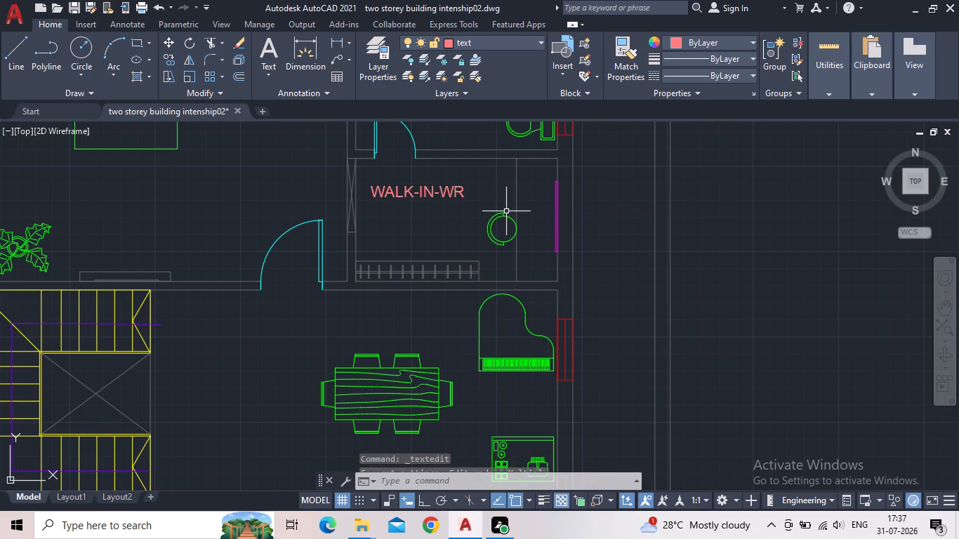
# Copy the WALK-IN-WR label directly below itself.
pyautogui.click(421, 191)
pyautogui.write('CO')
pyautogui.press('Return')
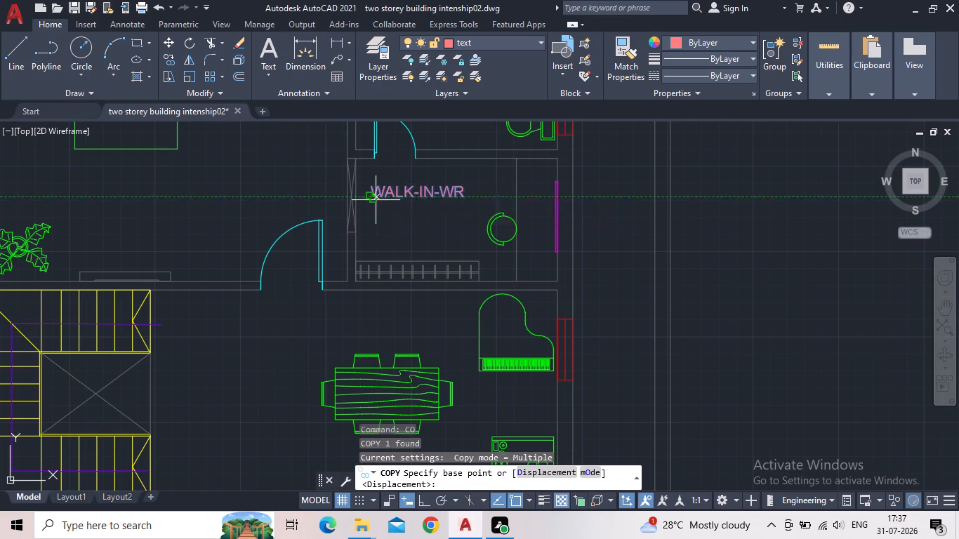
pyautogui.click(376, 200)
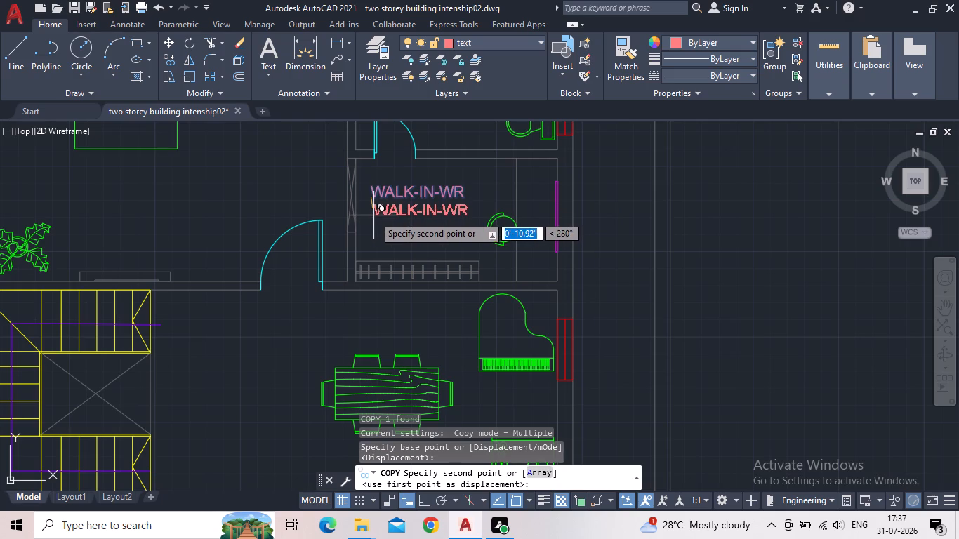
pyautogui.click(373, 218)
pyautogui.press('Escape')
# Replace the text of the lower WALK-IN-WR copy with the room's size, starting with 9'.
pyautogui.doubleClick(424, 216)
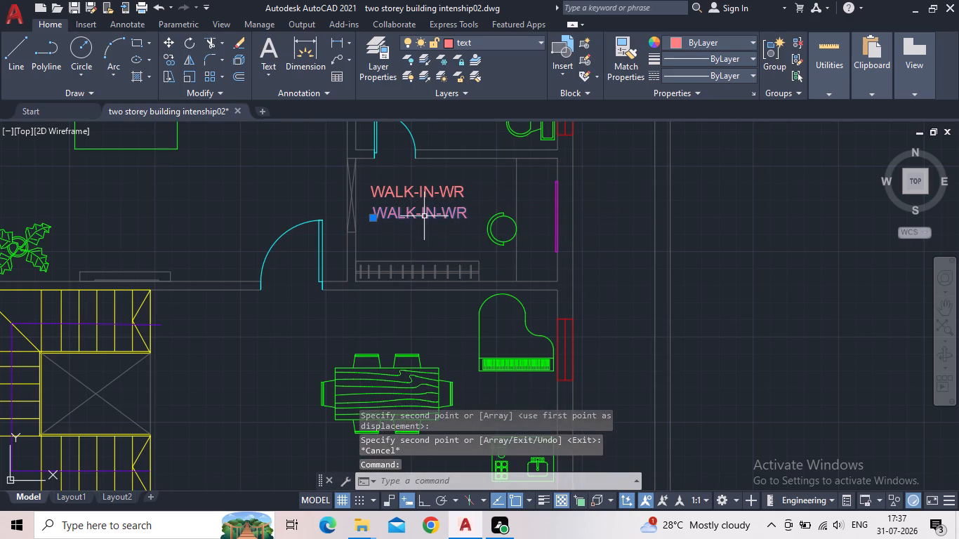
pyautogui.doubleClick(430, 212)
pyautogui.doubleClick(439, 213)
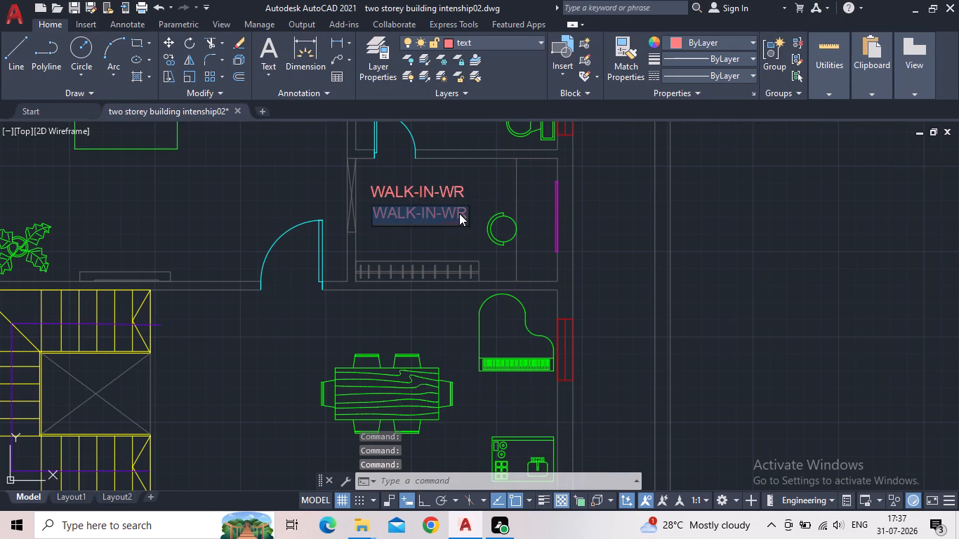
pyautogui.doubleClick(463, 213)
pyautogui.click(467, 211)
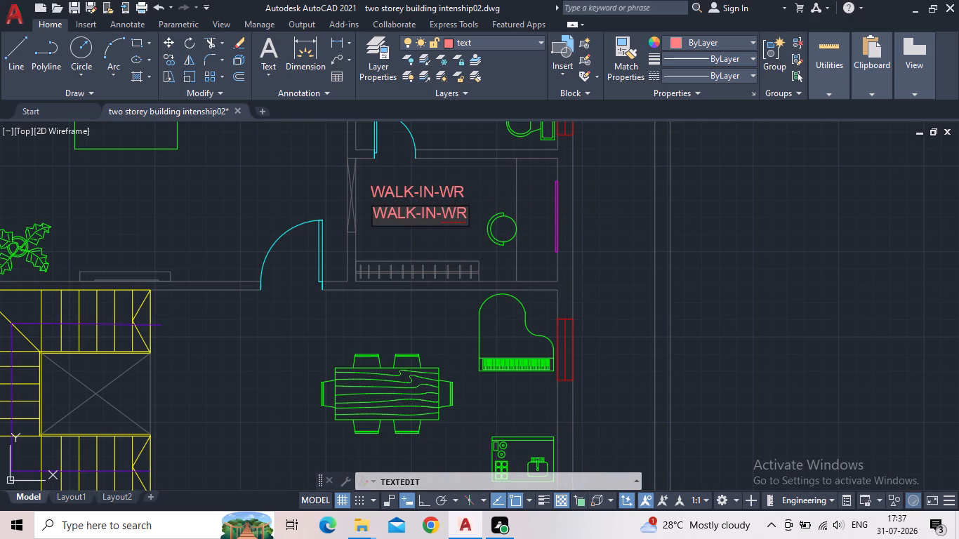
pyautogui.moveTo(465, 211); pyautogui.dragTo(374, 225)
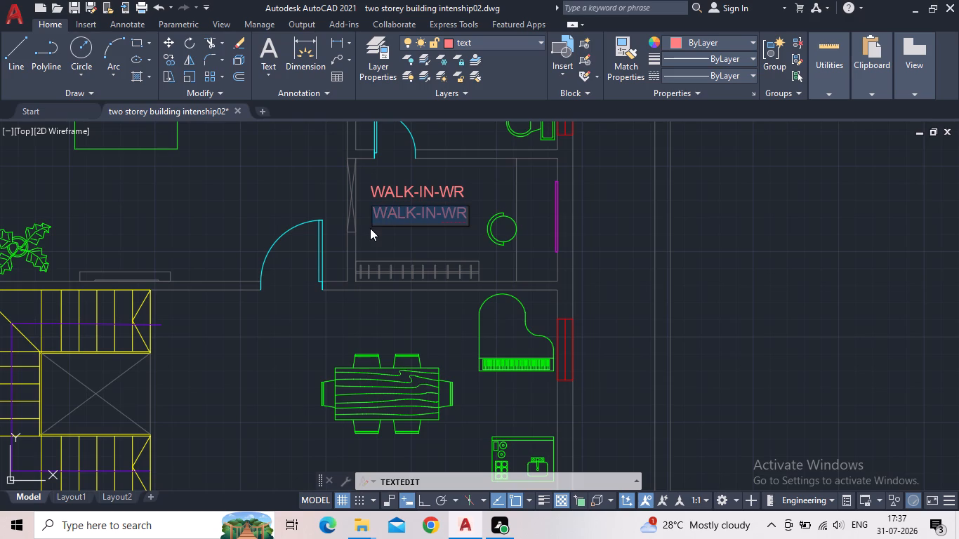
pyautogui.press('9')
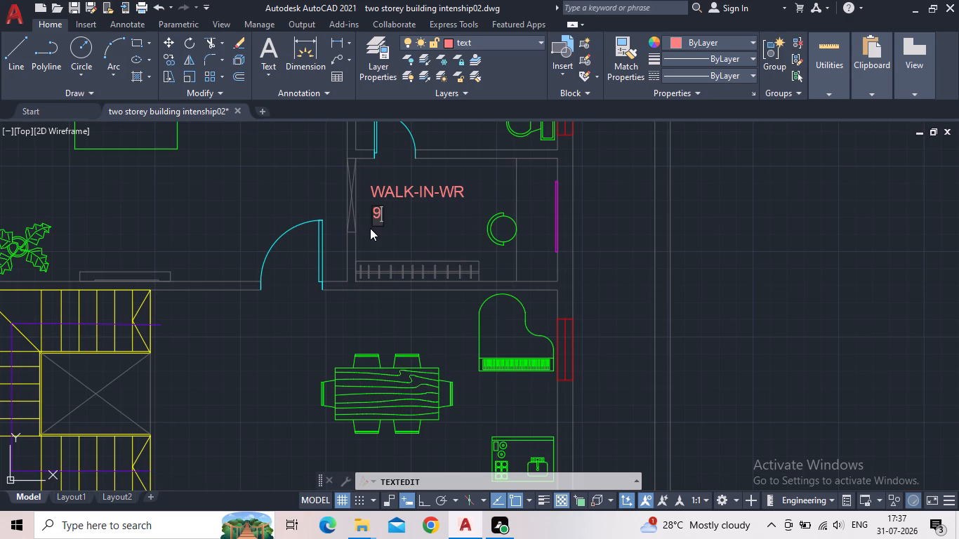
pyautogui.press("'")
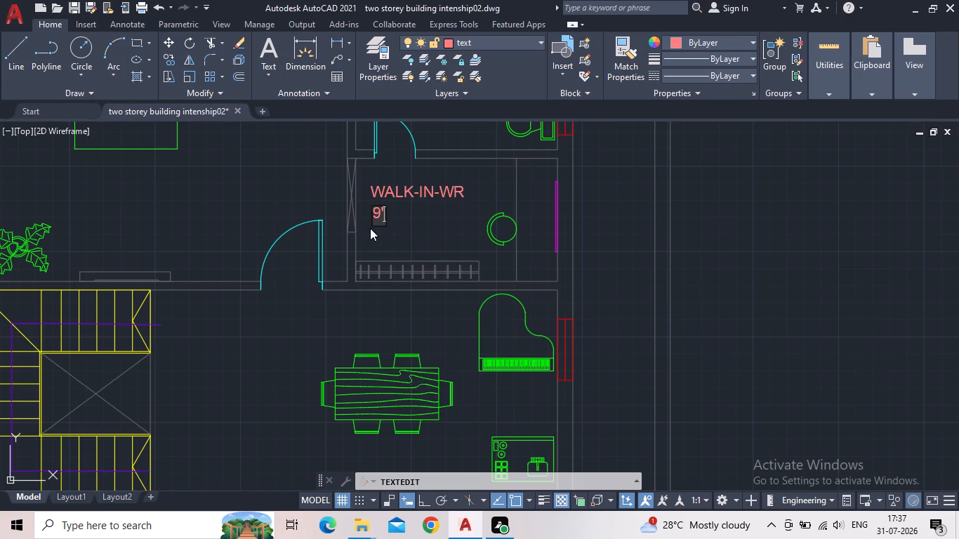
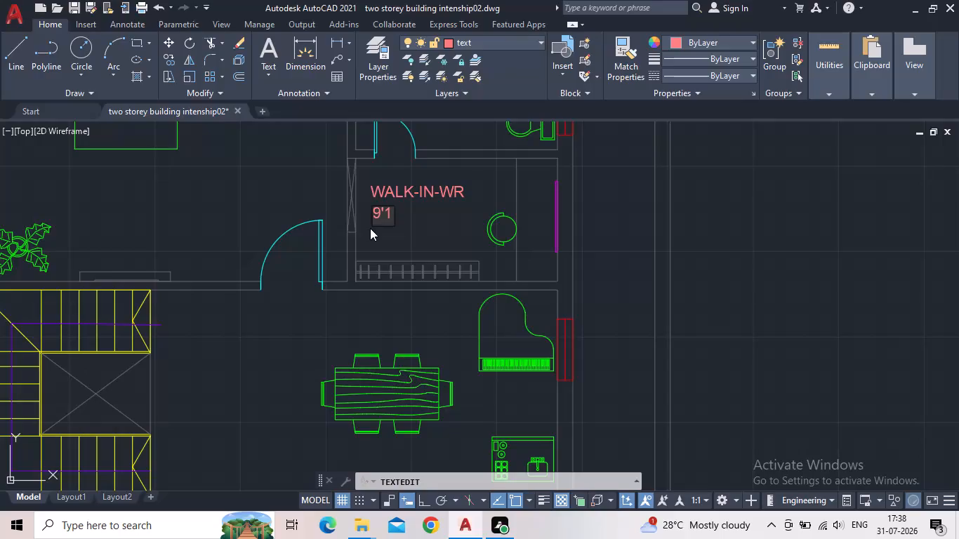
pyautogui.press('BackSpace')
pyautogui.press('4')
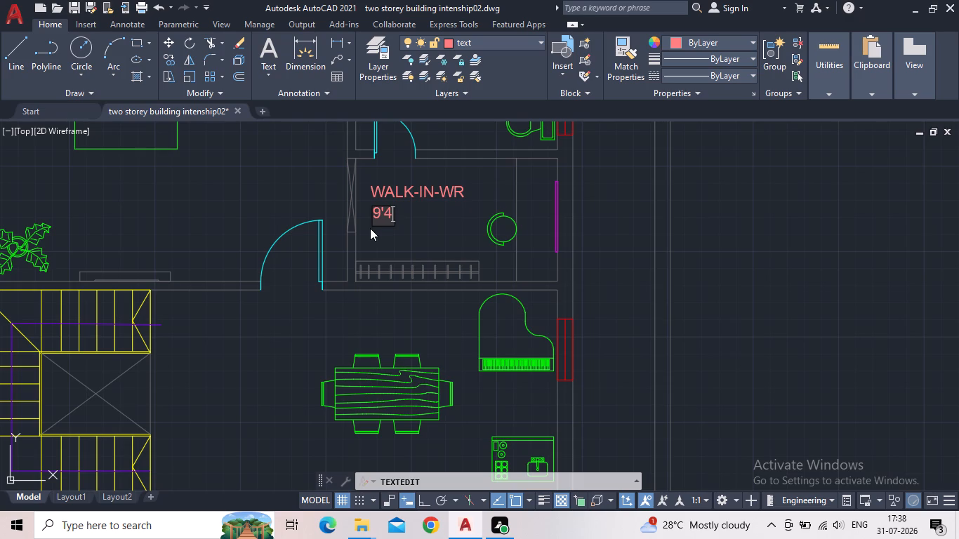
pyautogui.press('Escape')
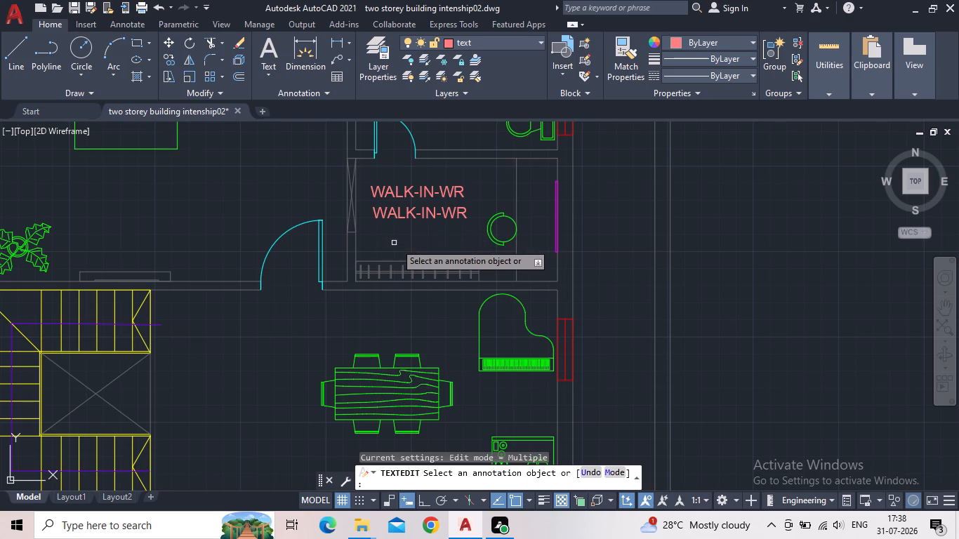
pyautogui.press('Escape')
# Replace the text of the lower WALK-IN-WR label in the wardrobe room with the size 9'4.5"X7'1.5".
pyautogui.moveTo(447, 215); pyautogui.dragTo(445, 215)
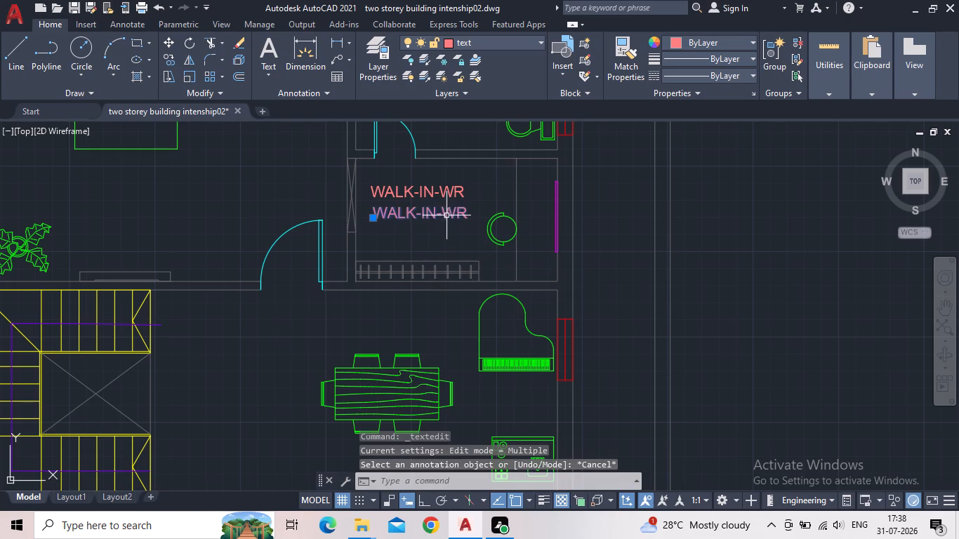
pyautogui.moveTo(445, 215); pyautogui.dragTo(454, 213)
pyautogui.click(463, 211)
pyautogui.doubleClick(463, 211)
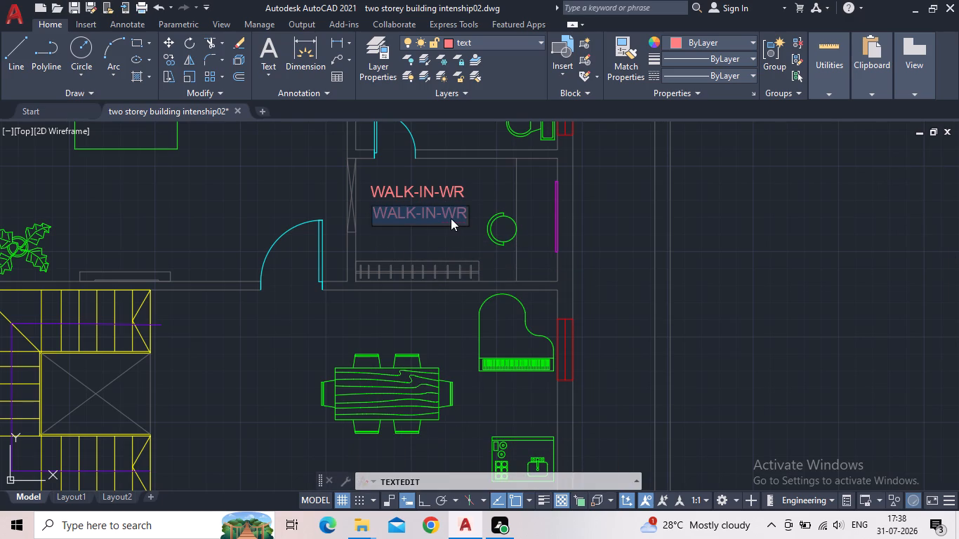
pyautogui.press('9')
pyautogui.press("'")
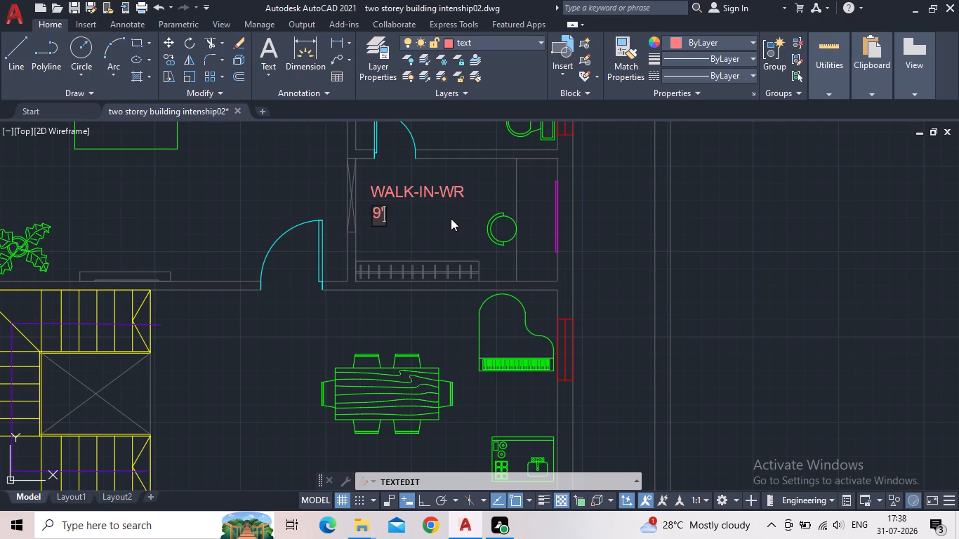
pyautogui.press('4')
pyautogui.write('.5')
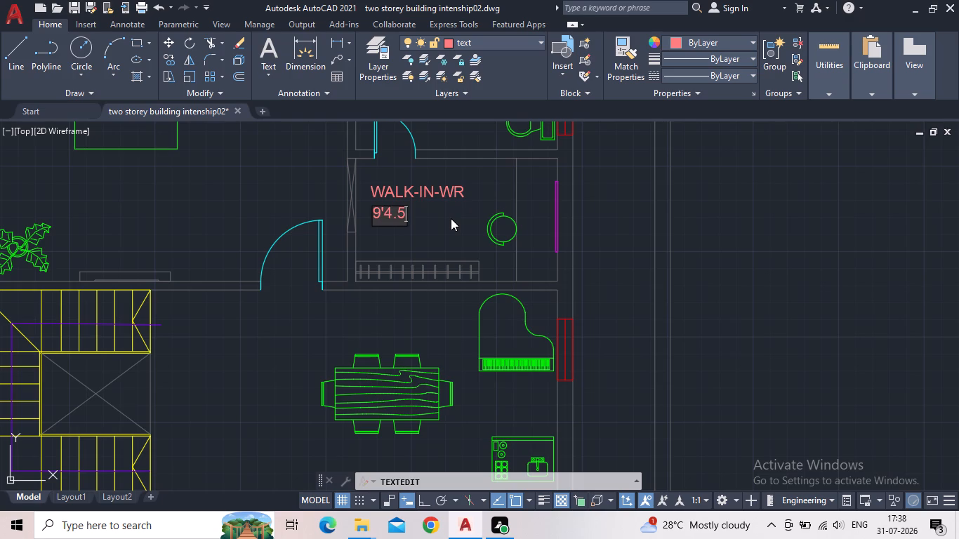
pyautogui.press('BackSpace')
pyautogui.press('BackSpace')
pyautogui.press('-')
pyautogui.write('1/2"')
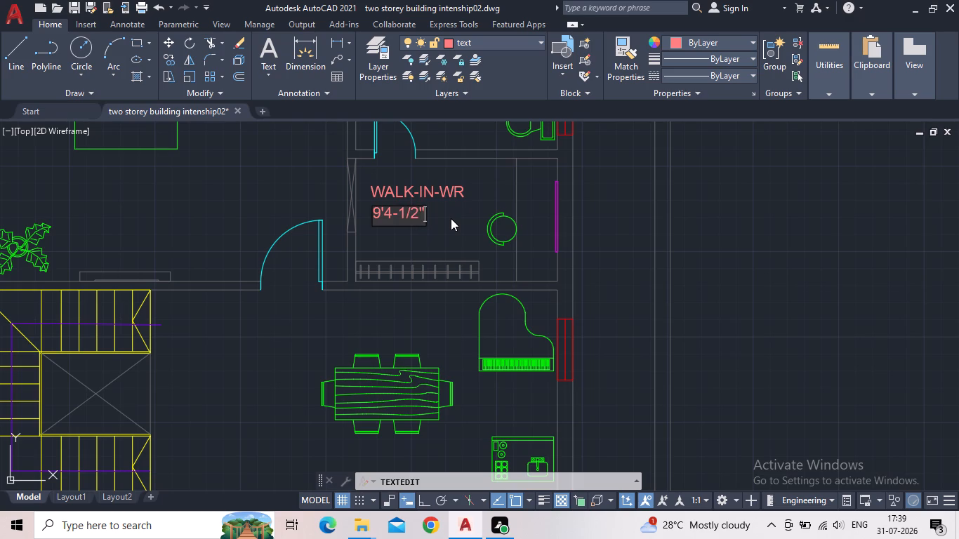
pyautogui.press('BackSpace')
pyautogui.press('BackSpace')
pyautogui.press('BackSpace')
pyautogui.press('BackSpace')
pyautogui.press('BackSpace')
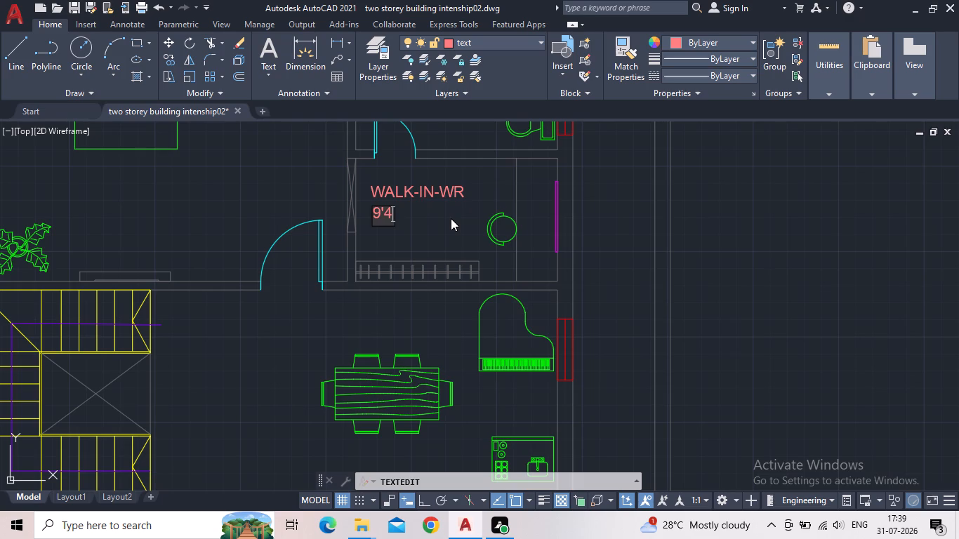
pyautogui.press('1')
pyautogui.write('/2')
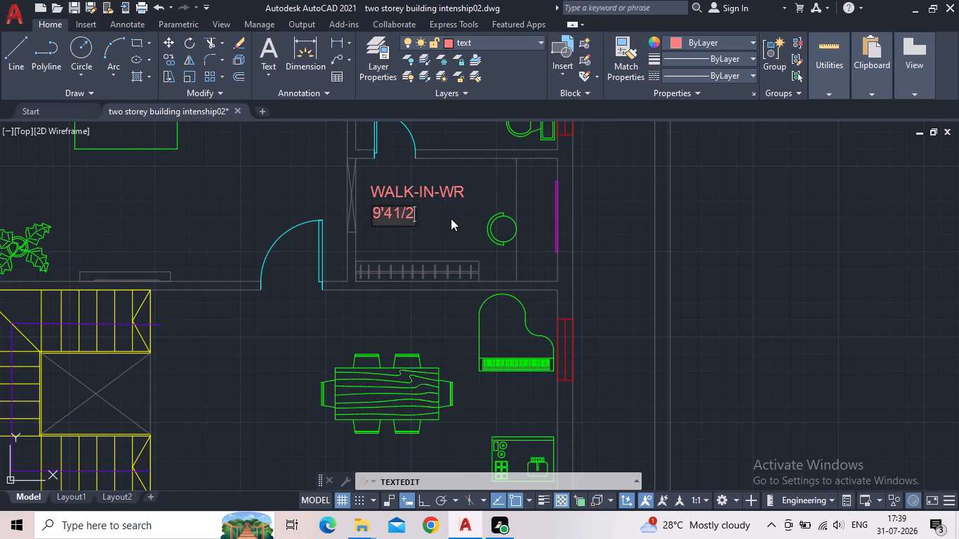
pyautogui.press('BackSpace')
pyautogui.press('BackSpace')
pyautogui.press('BackSpace')
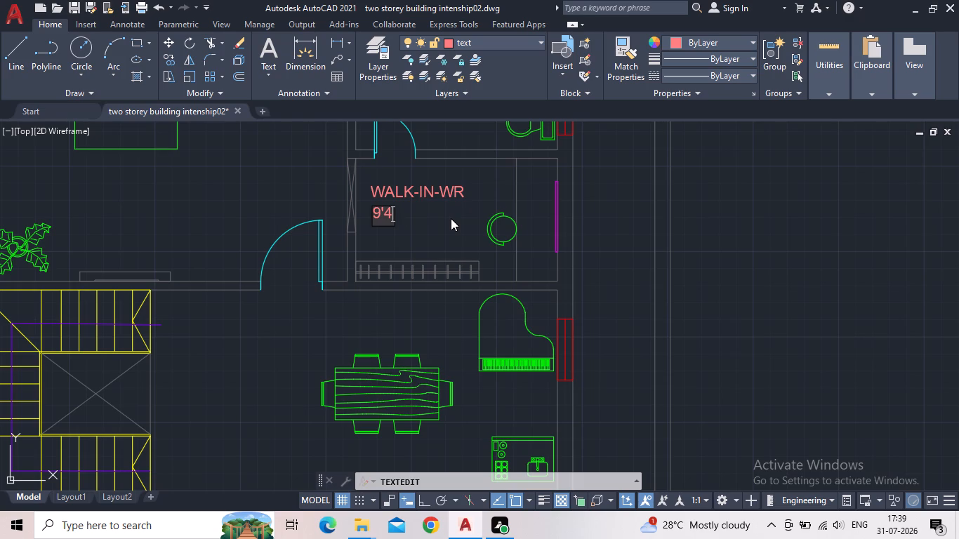
pyautogui.write('-1')
pyautogui.write('/2"')
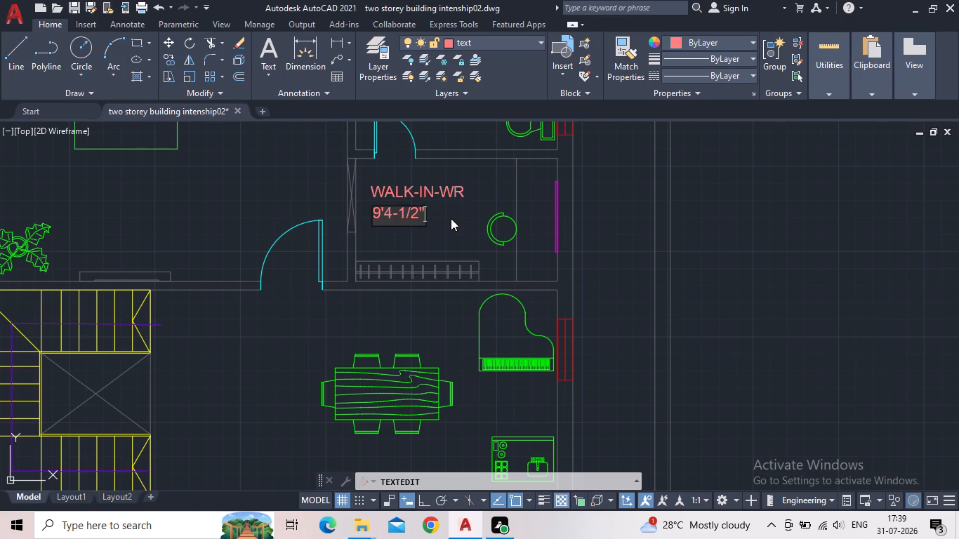
pyautogui.press('x')
pyautogui.press('BackSpace')
pyautogui.press('BackSpace')
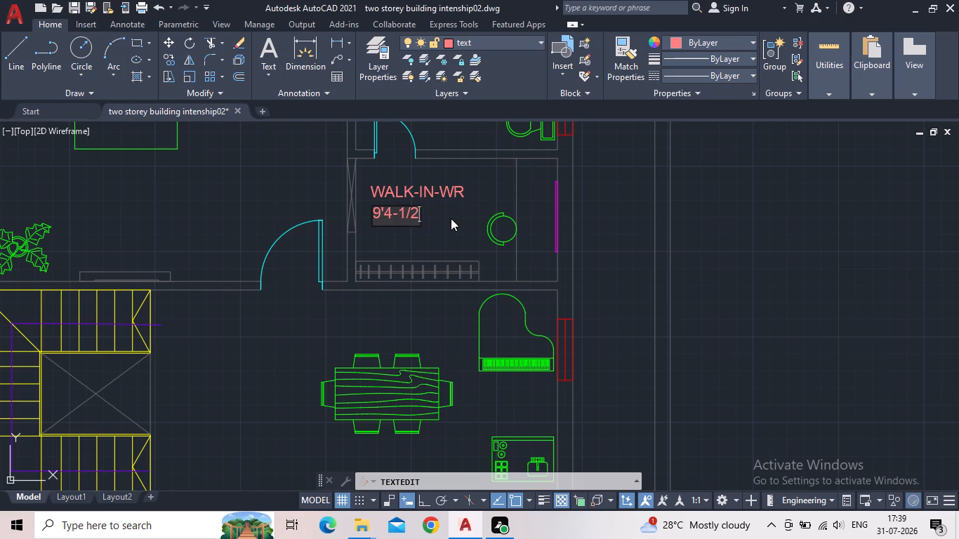
pyautogui.press('BackSpace')
pyautogui.press('BackSpace')
pyautogui.press('BackSpace')
pyautogui.press('BackSpace')
pyautogui.write('.5"')
pyautogui.press('x')
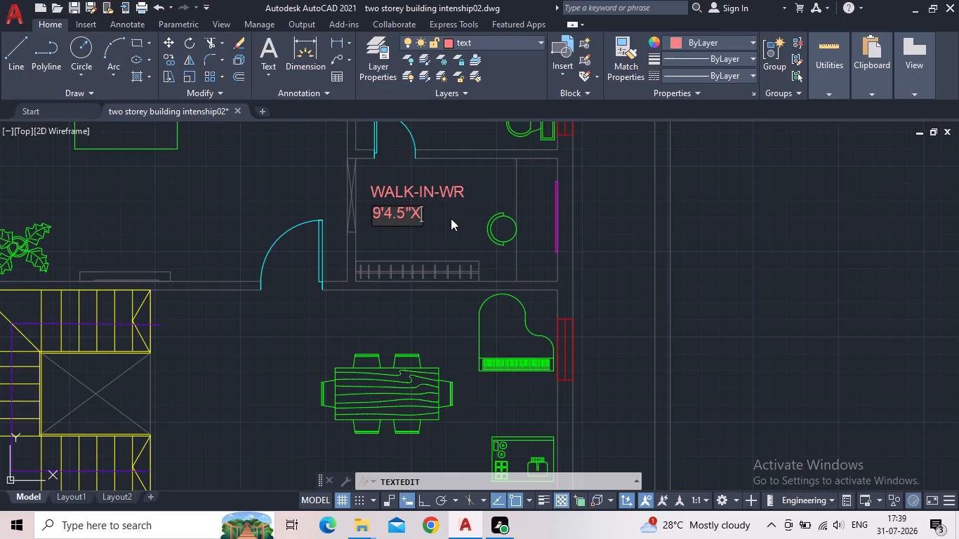
pyautogui.press('7')
pyautogui.press("'")
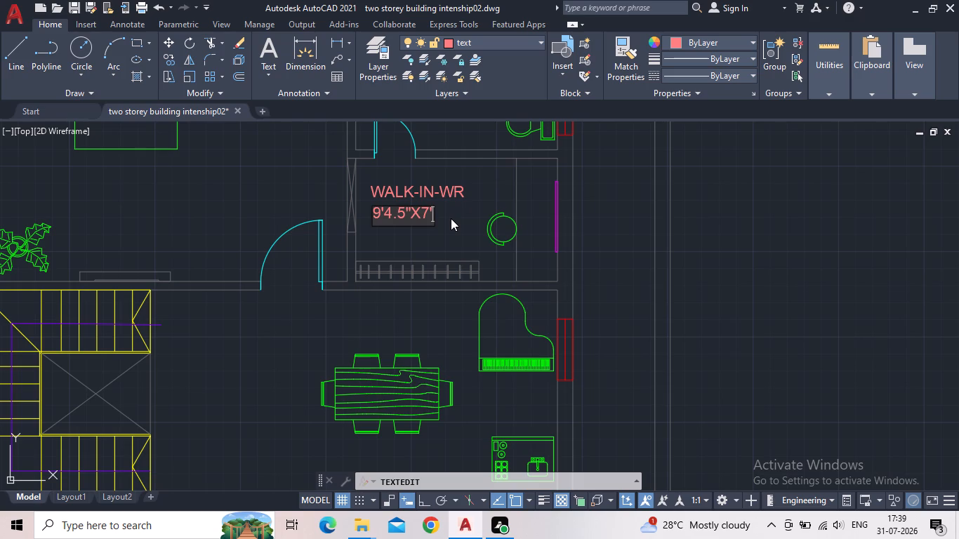
pyautogui.write('1.5"')
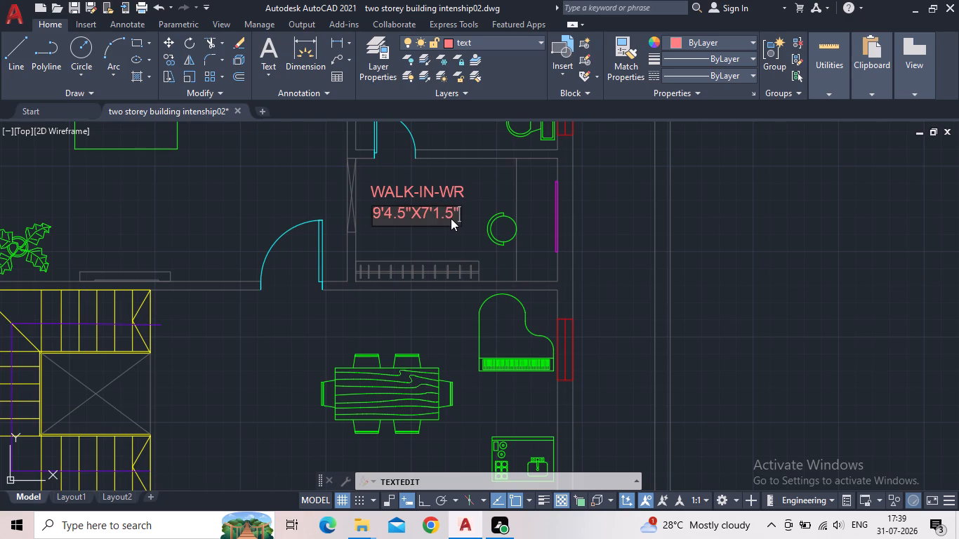
pyautogui.press('Return')
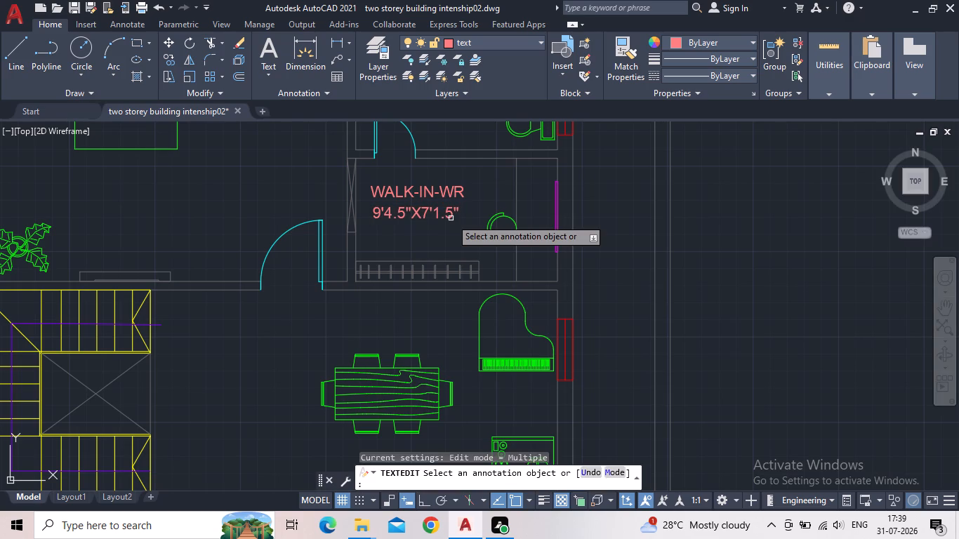
pyautogui.scroll(-2, 463, 222)
pyautogui.scroll(1, 433, 241)
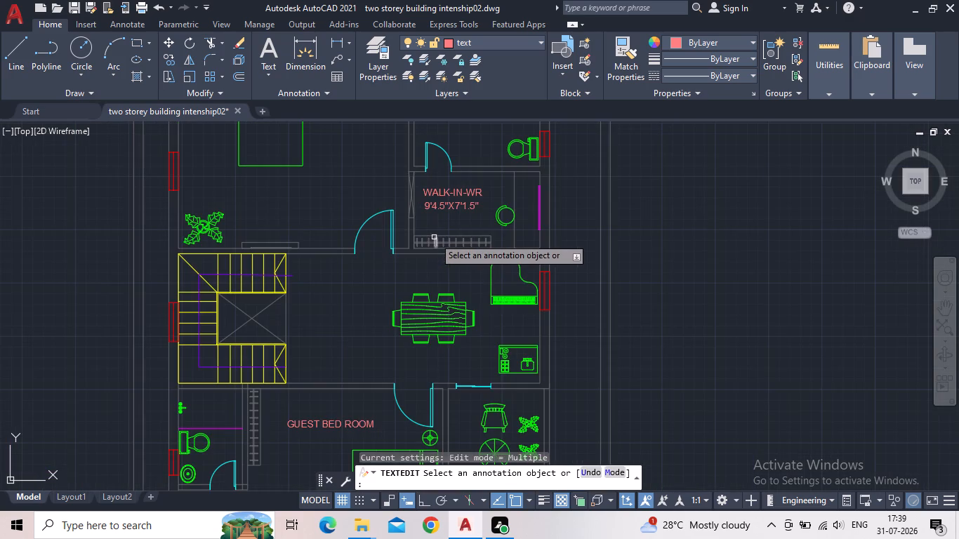
pyautogui.press('Escape')
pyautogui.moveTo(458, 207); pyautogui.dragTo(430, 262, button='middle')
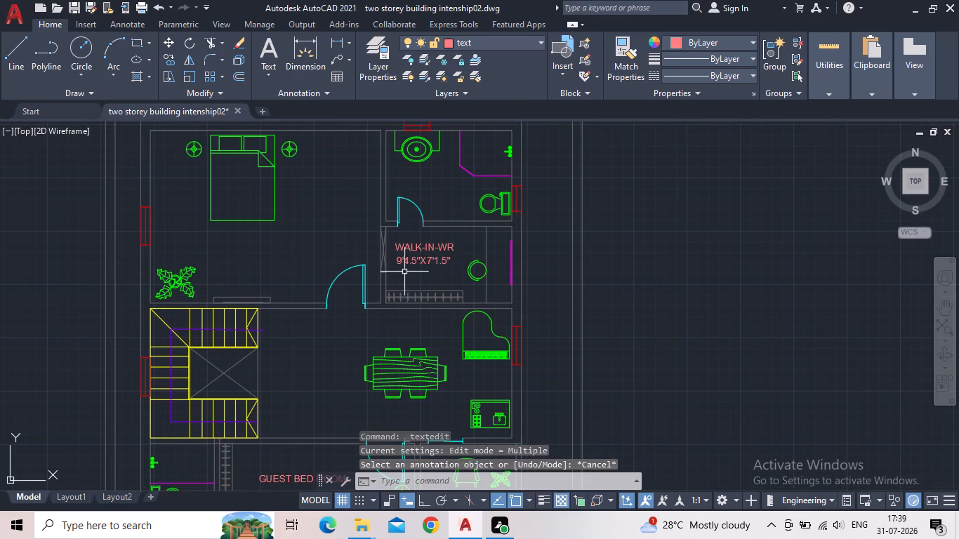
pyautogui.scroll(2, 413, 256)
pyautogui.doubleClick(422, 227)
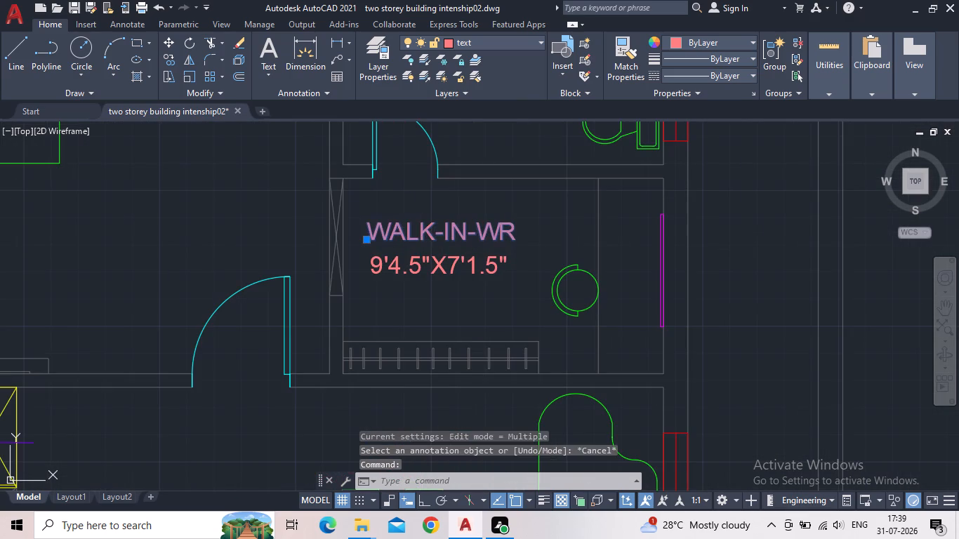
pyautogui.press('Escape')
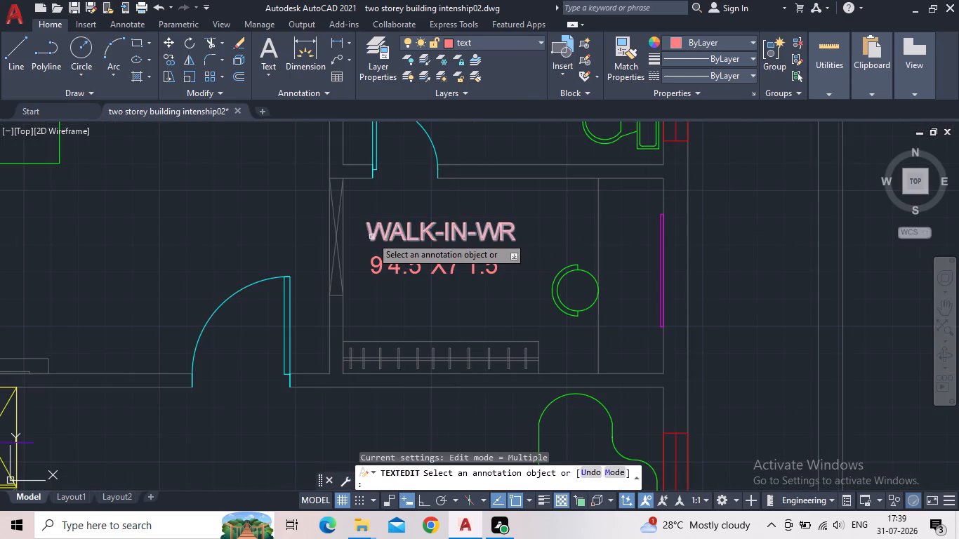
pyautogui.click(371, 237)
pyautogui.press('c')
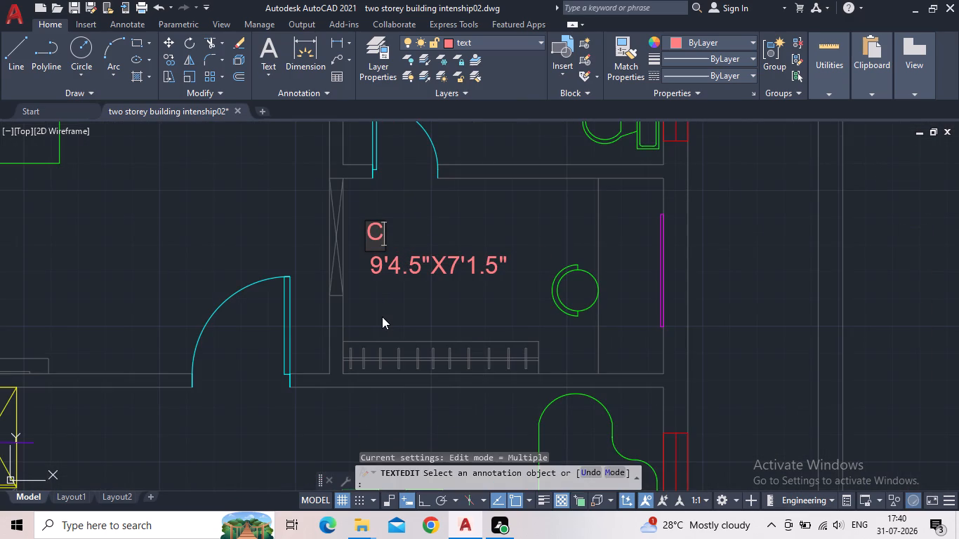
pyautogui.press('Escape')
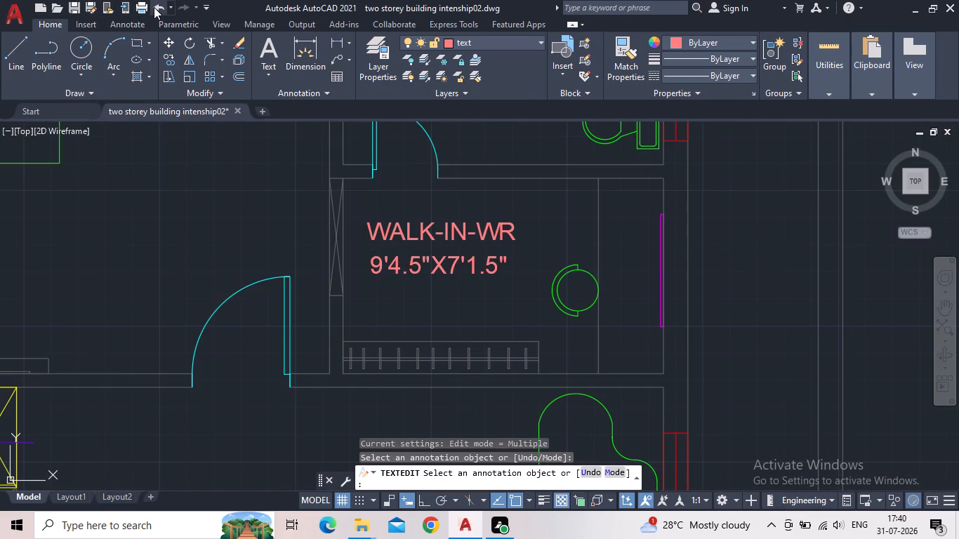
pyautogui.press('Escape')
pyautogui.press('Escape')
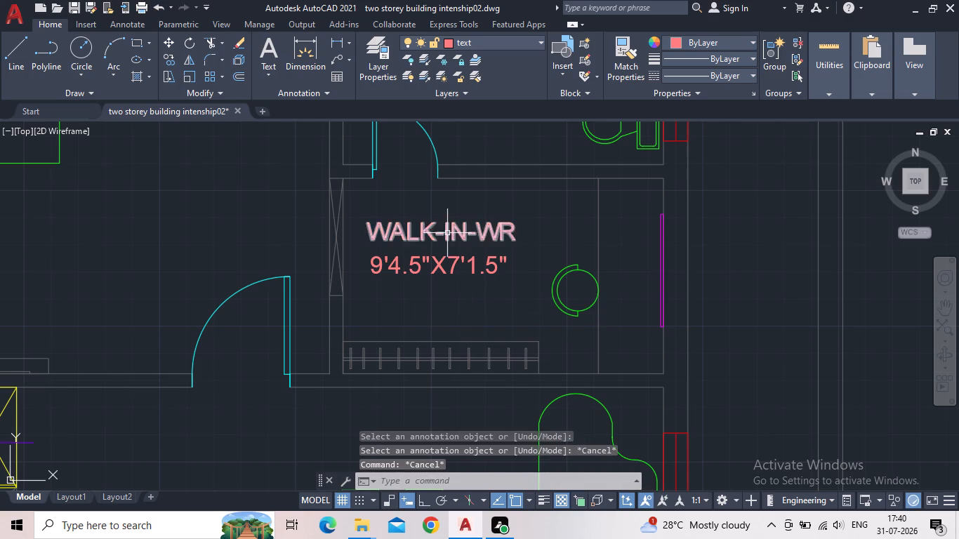
# Copy the WALK-IN-WR label twice into the toilet above the wardrobe room, one copy directly below the other.
pyautogui.click(442, 229)
pyautogui.click(423, 238)
pyautogui.press('c')
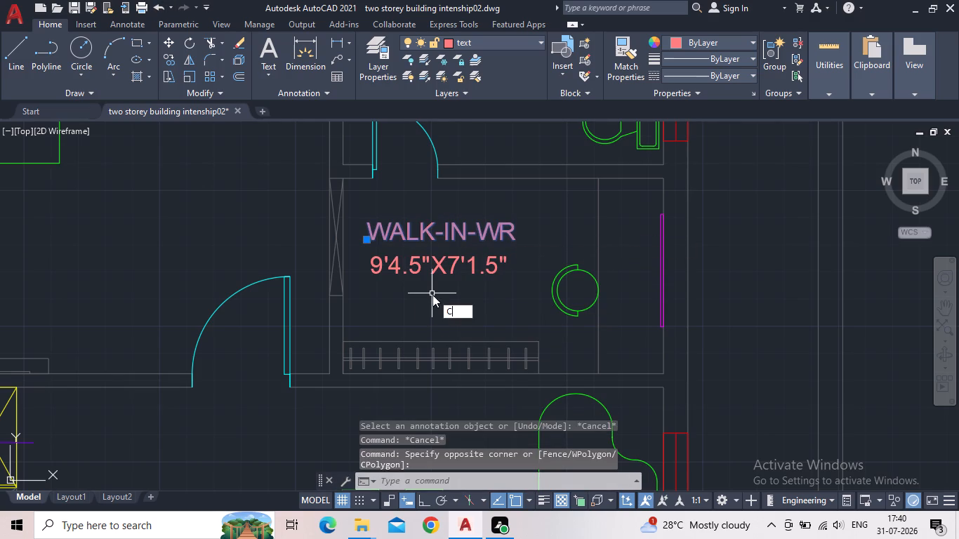
pyautogui.press('o')
pyautogui.press('Return')
pyautogui.moveTo(367, 241); pyautogui.dragTo(369, 229)
pyautogui.moveTo(379, 156); pyautogui.dragTo(343, 281, button='middle')
pyautogui.scroll(-1, 341, 293)
pyautogui.click(343, 232)
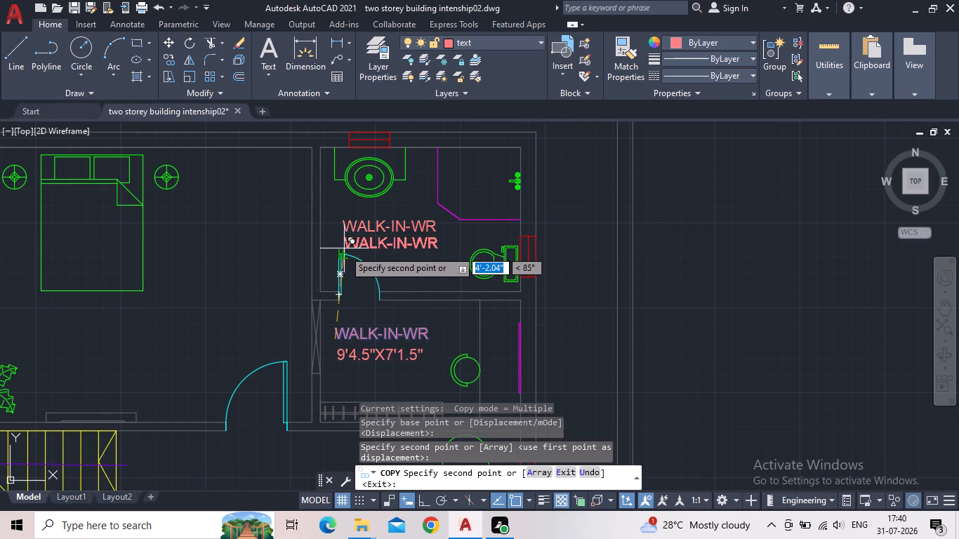
pyautogui.scroll(2, 344, 247)
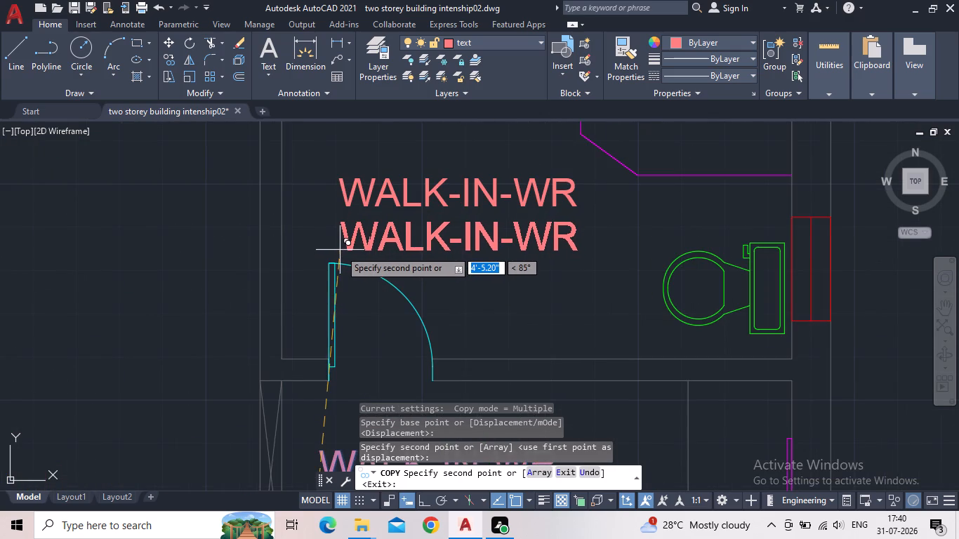
pyautogui.click(343, 250)
pyautogui.press('Escape')
# Change the upper WALK-IN-WR copy in the toilet to TOILET.
pyautogui.doubleClick(372, 184)
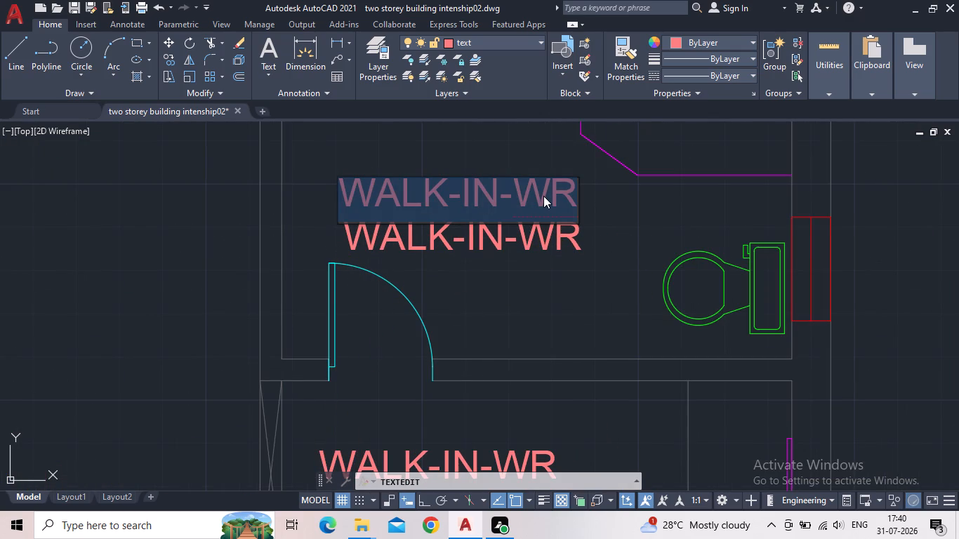
pyautogui.write('TOILET')
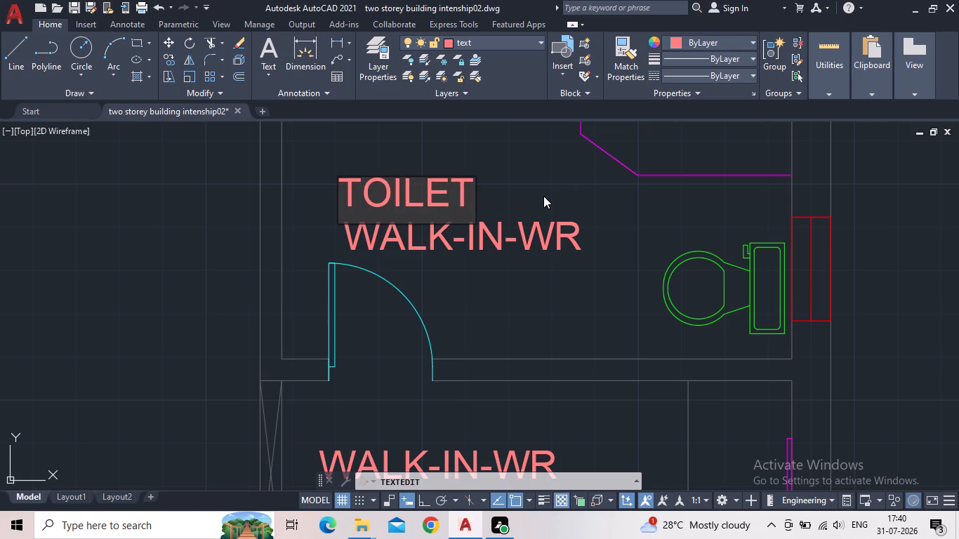
pyautogui.press('Return')
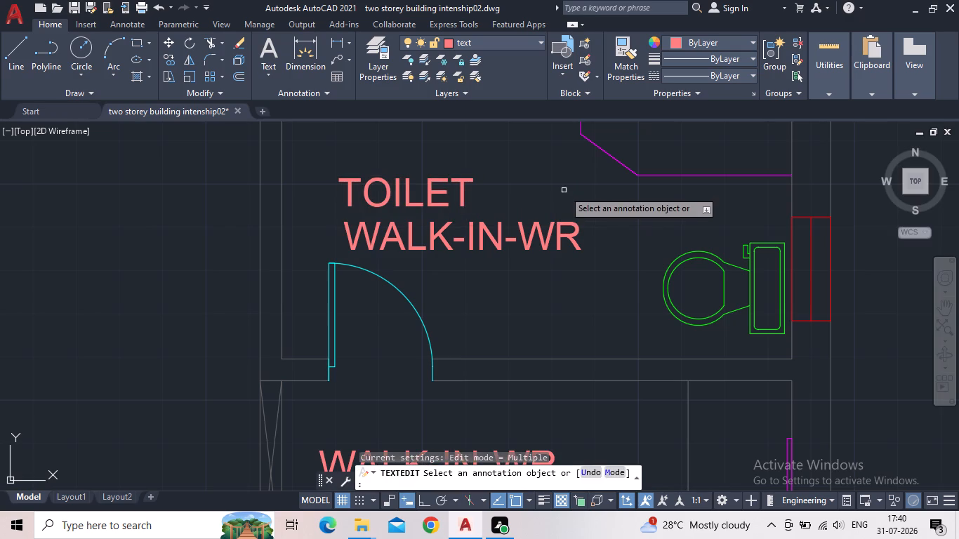
pyautogui.press('Escape')
# Replace the text of the remaining WALK-IN-WR copy below the TOILET label with the size 9'4.5"X7'1.5".
pyautogui.click(510, 234)
pyautogui.tripleClick(489, 238)
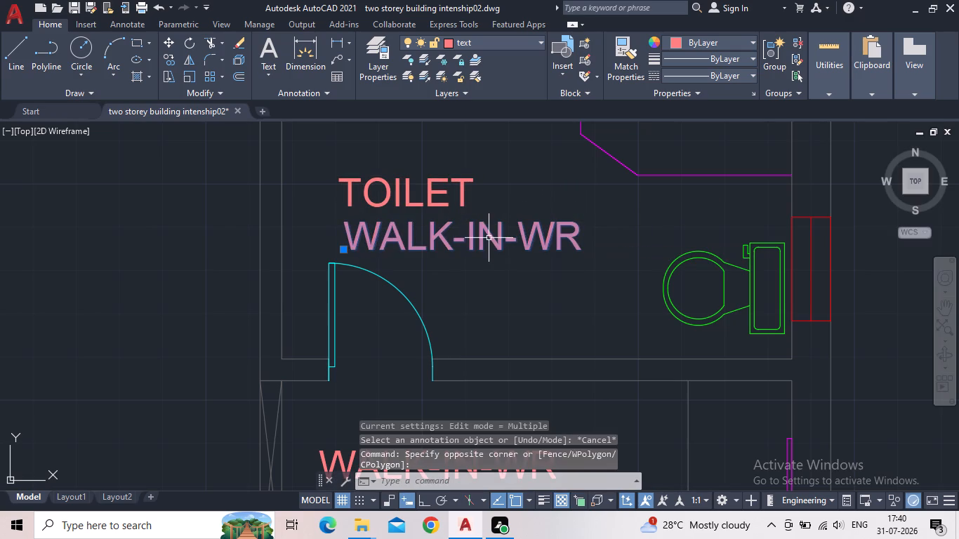
pyautogui.moveTo(578, 235); pyautogui.dragTo(480, 235)
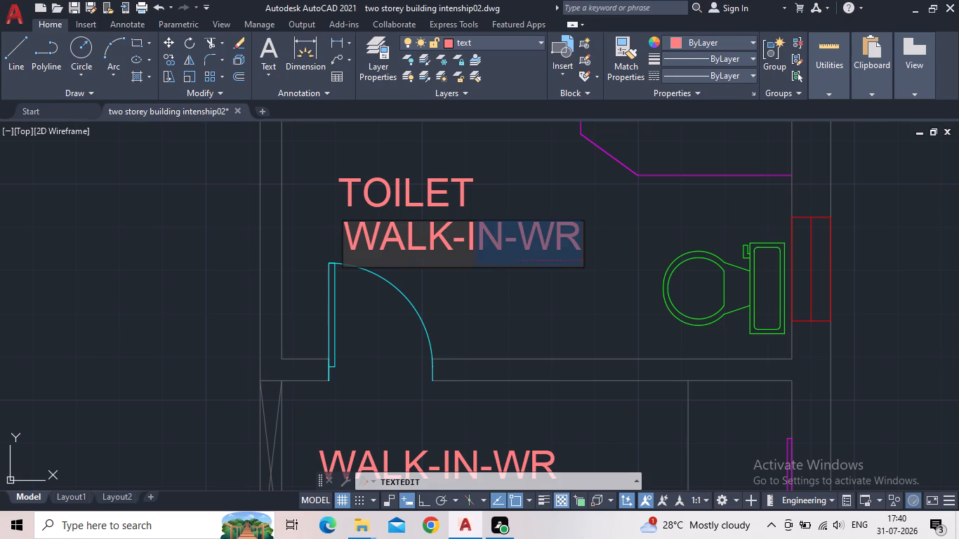
pyautogui.moveTo(480, 235); pyautogui.dragTo(296, 224)
pyautogui.write("9'")
pyautogui.press('4')
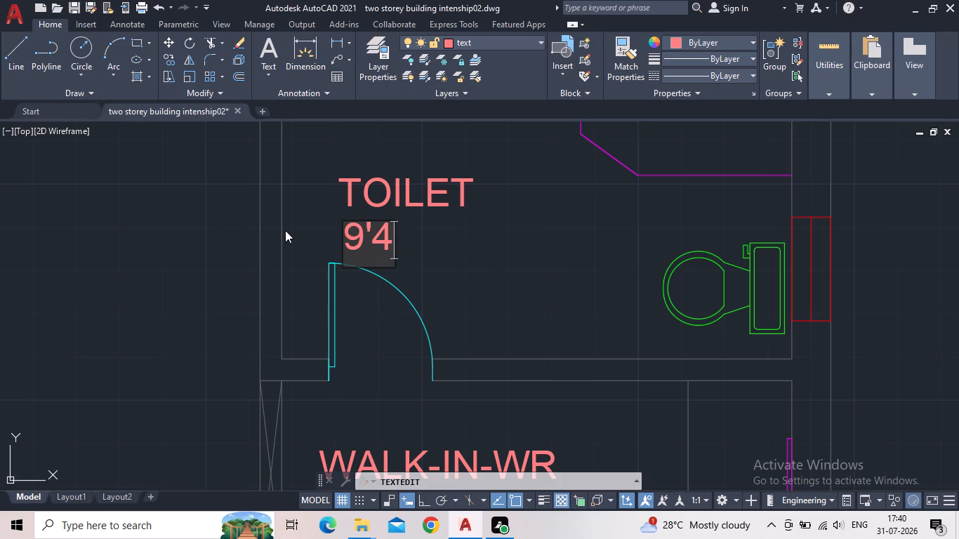
pyautogui.write('.5"')
pyautogui.press('x')
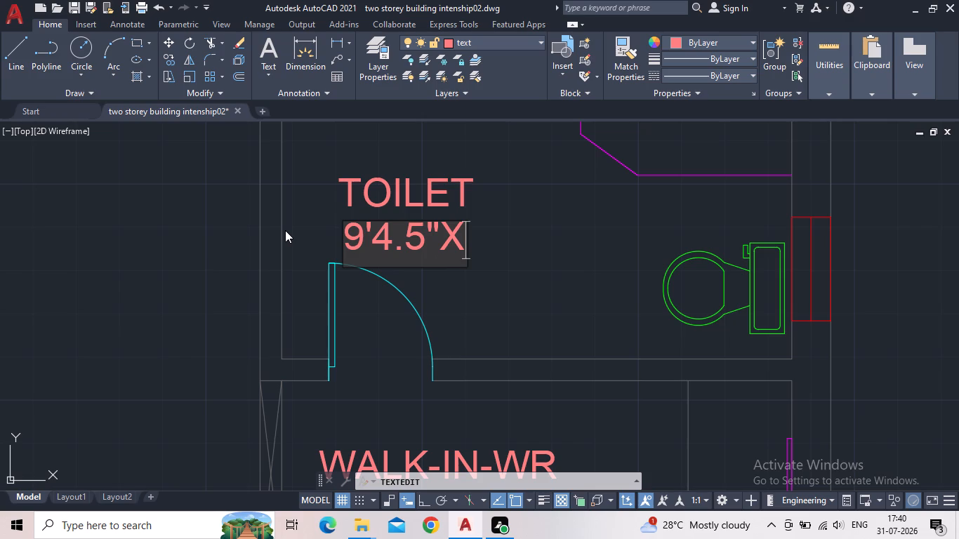
pyautogui.press('7')
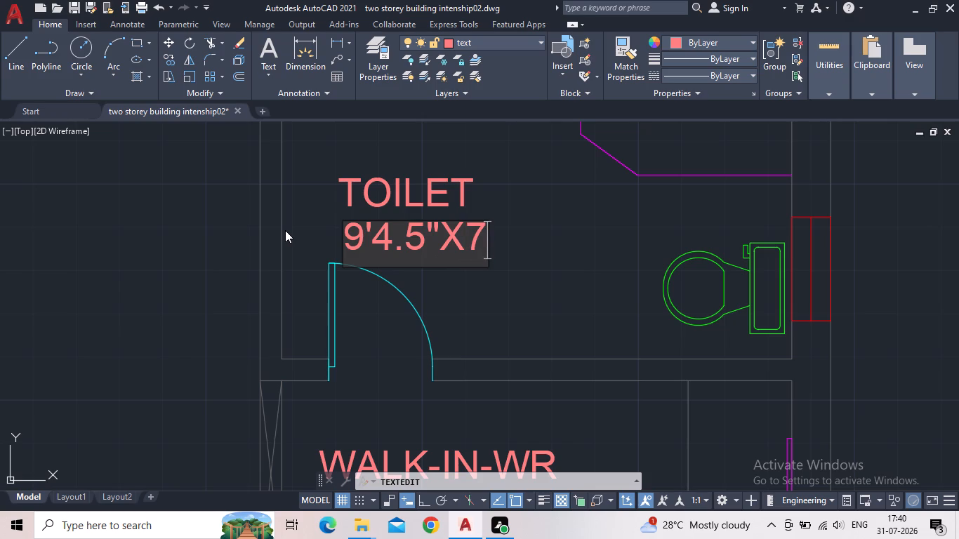
pyautogui.press("'")
pyautogui.write('1.5"')
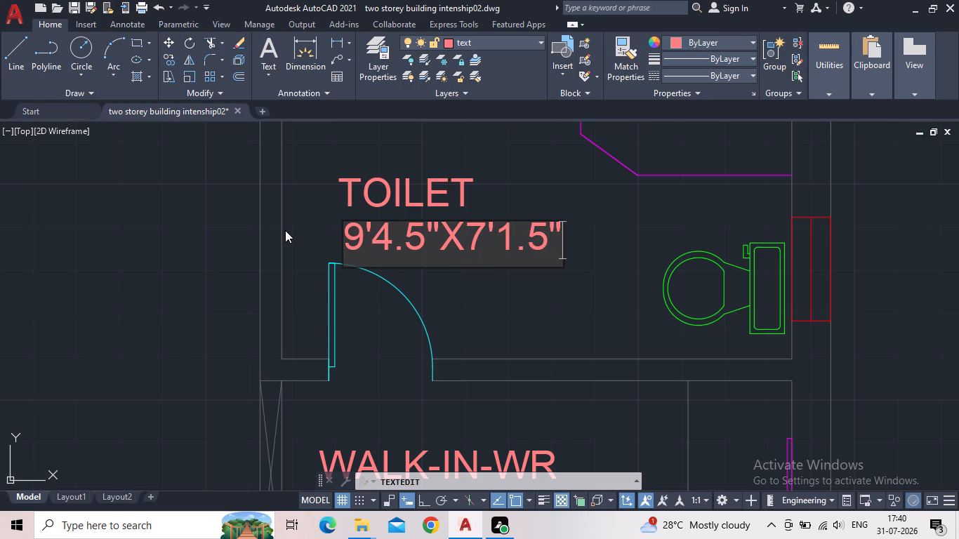
pyautogui.press('Return')
pyautogui.scroll(-1, 331, 217)
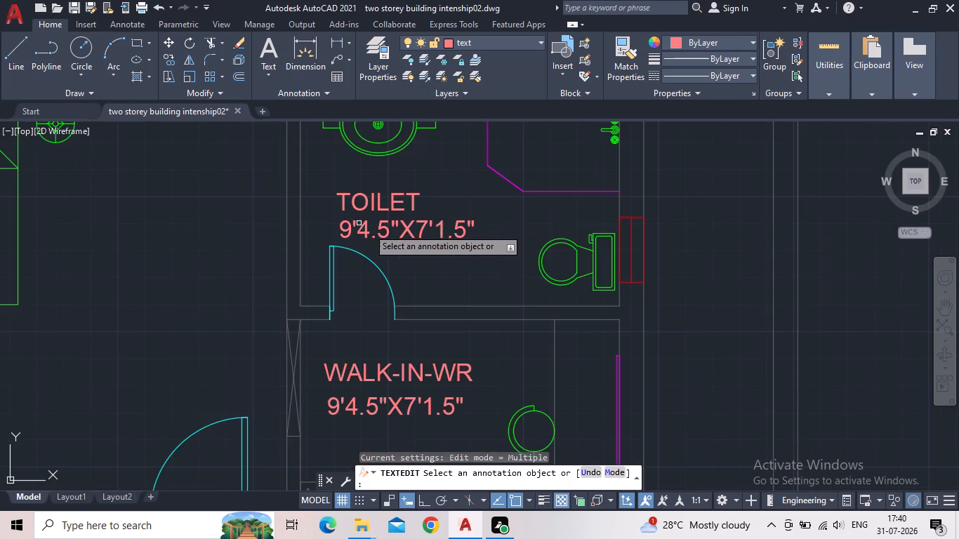
pyautogui.press('Escape')
# Move the TOILET label and its size text together slightly upward, away from the toilet's door swing.
pyautogui.click(402, 251)
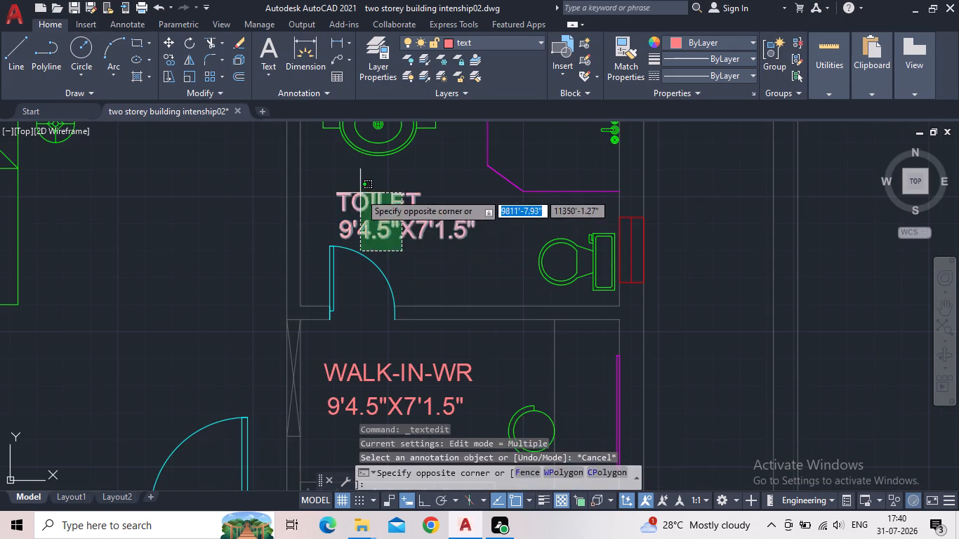
pyautogui.click(360, 193)
pyautogui.click(169, 41)
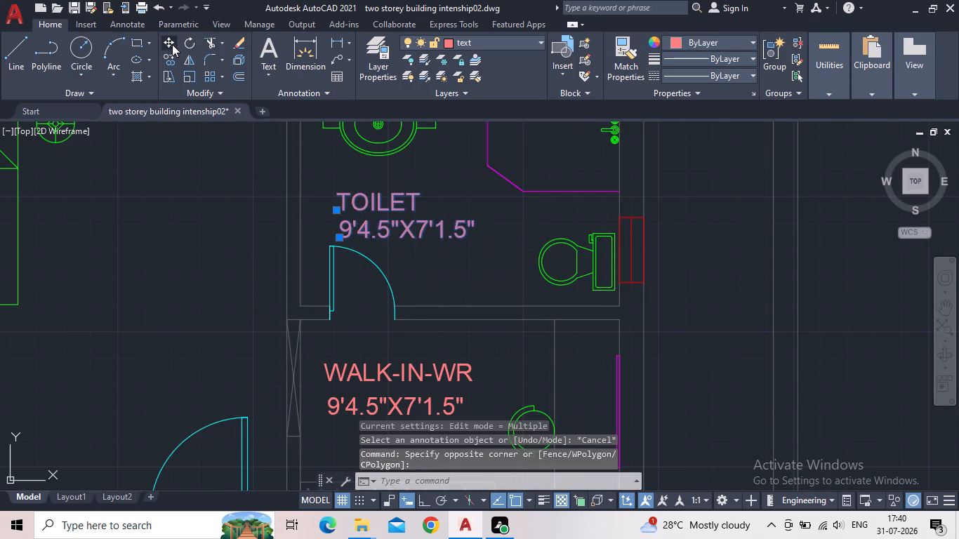
pyautogui.scroll(1, 353, 224)
pyautogui.click(331, 251)
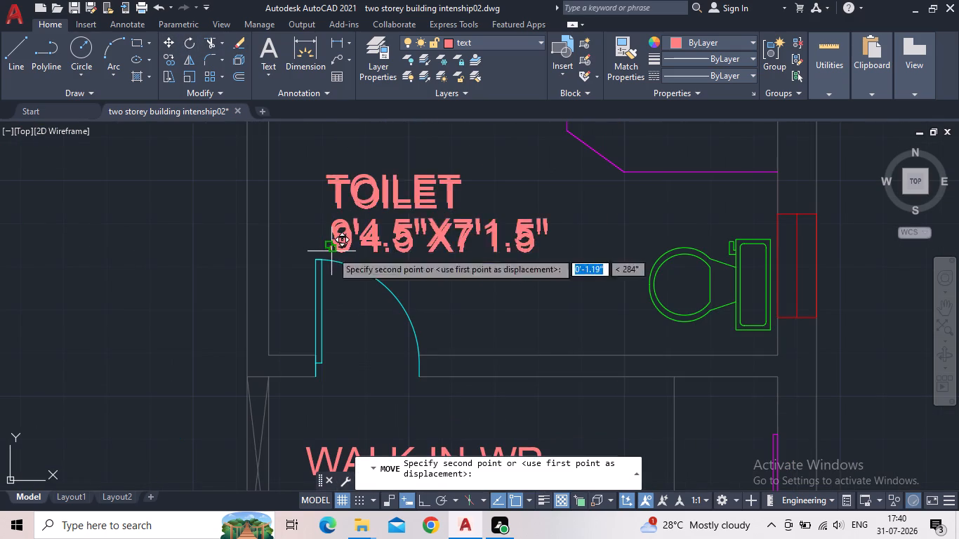
pyautogui.click(349, 224)
pyautogui.scroll(-2, 336, 263)
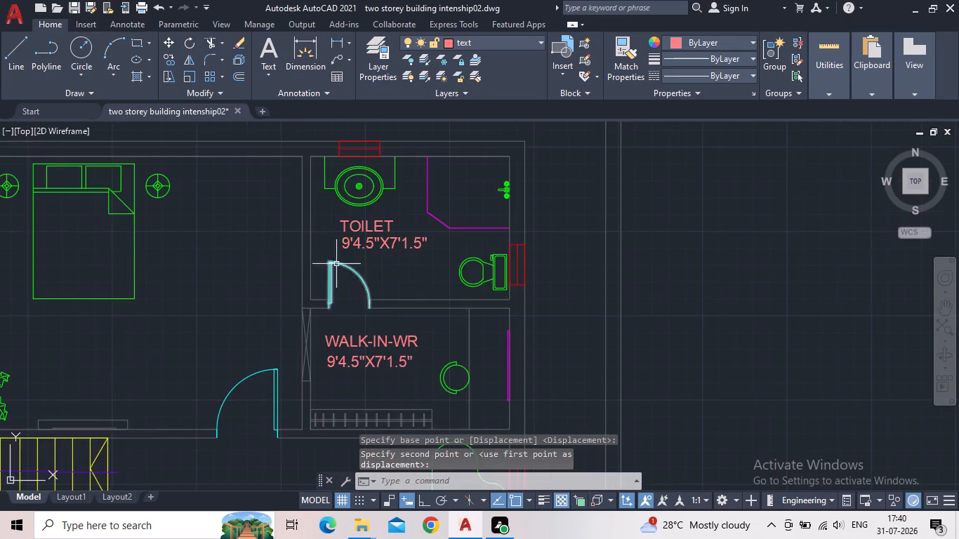
pyautogui.scroll(-1, 362, 277)
pyautogui.press('Escape')
# Copy the TOILET label twice into the large bedroom beside the bed, one copy directly below the other.
pyautogui.moveTo(392, 284); pyautogui.dragTo(411, 248, button='middle')
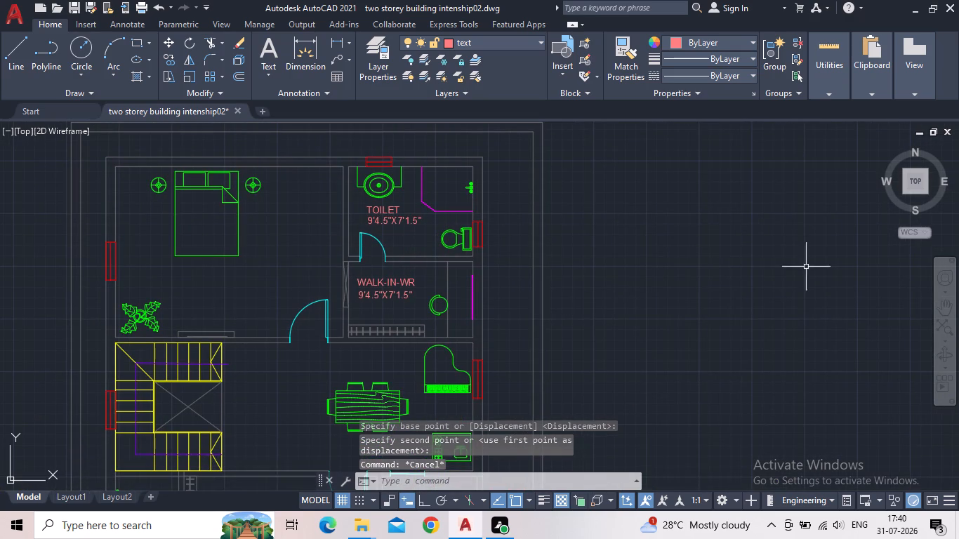
pyautogui.moveTo(597, 324); pyautogui.dragTo(593, 246, button='middle')
pyautogui.scroll(-2, 593, 245)
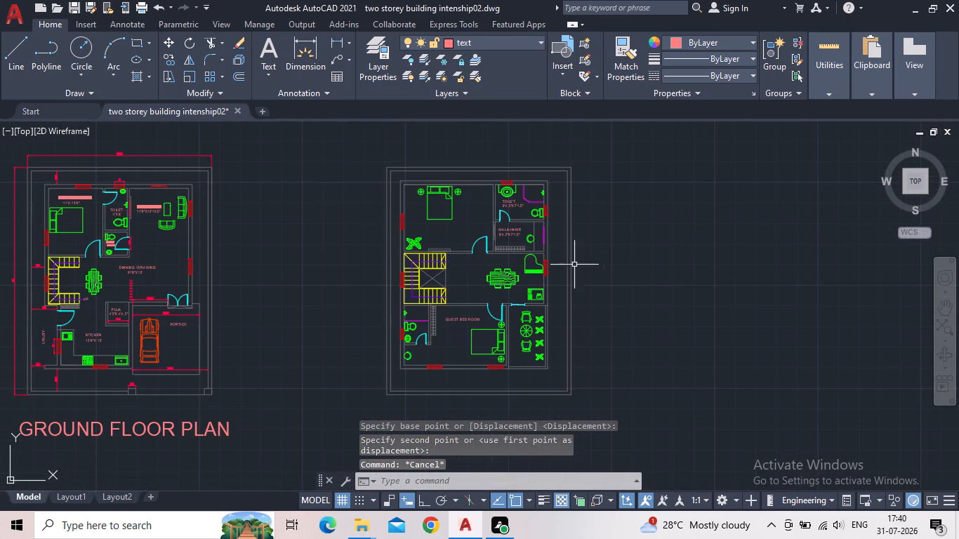
pyautogui.scroll(3, 486, 216)
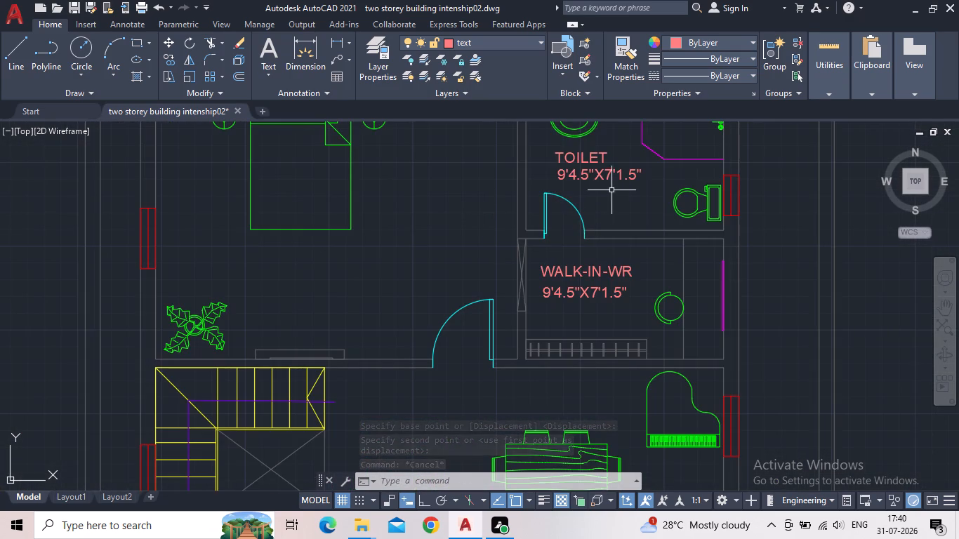
pyautogui.press('c')
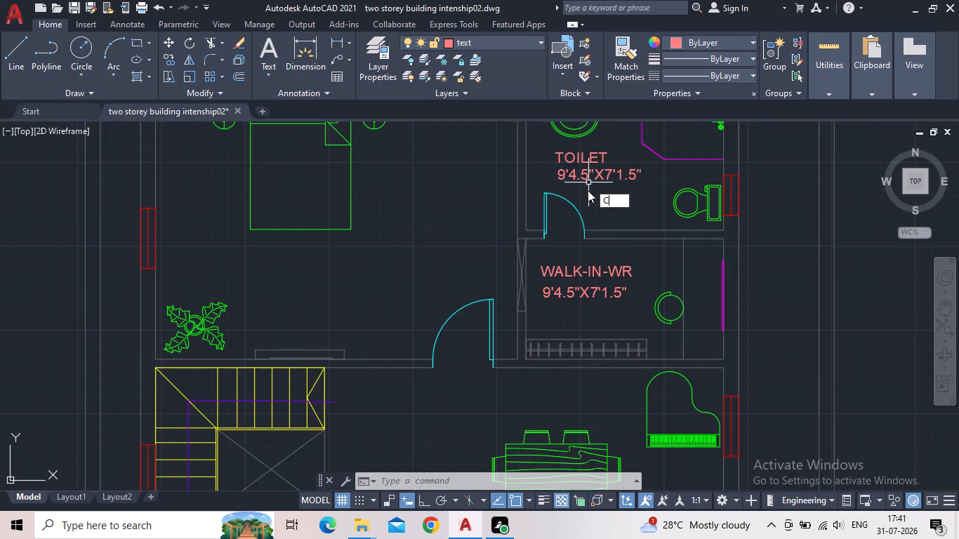
pyautogui.press('o')
pyautogui.press('Return')
pyautogui.click(578, 157)
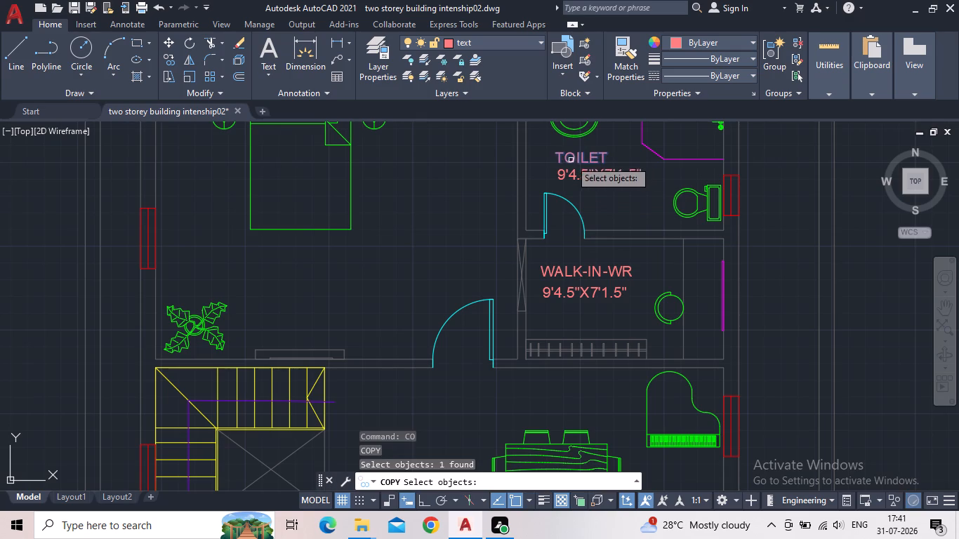
pyautogui.press('space')
pyautogui.moveTo(556, 160); pyautogui.dragTo(547, 164)
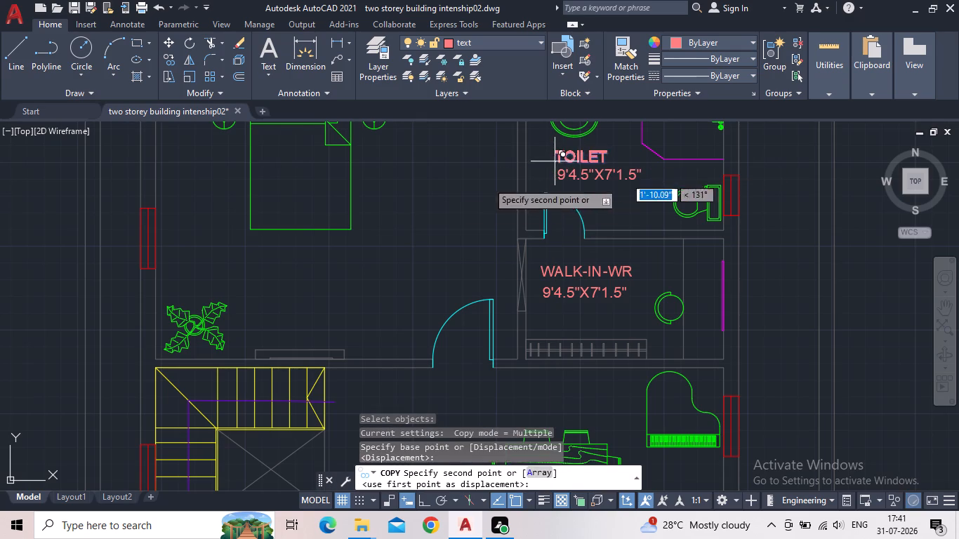
pyautogui.click(389, 187)
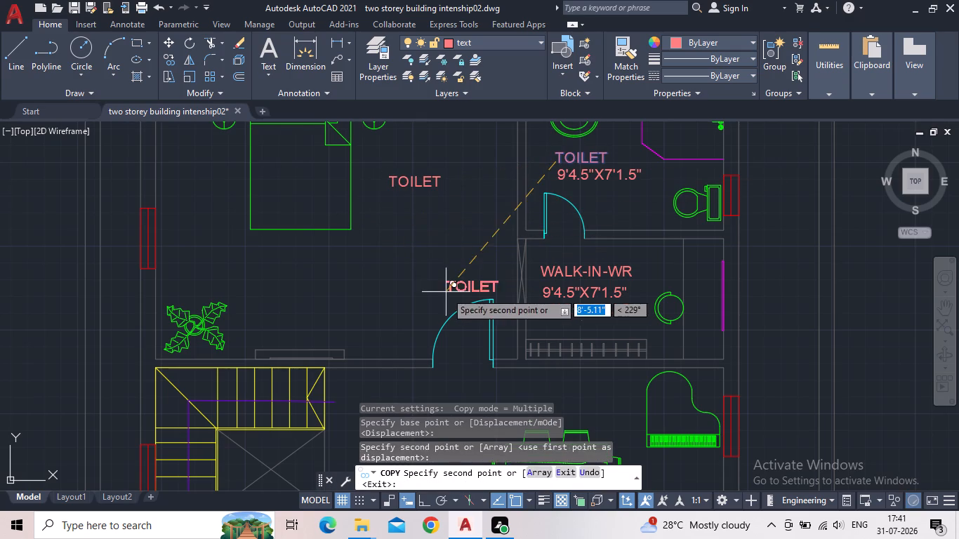
pyautogui.scroll(2, 392, 213)
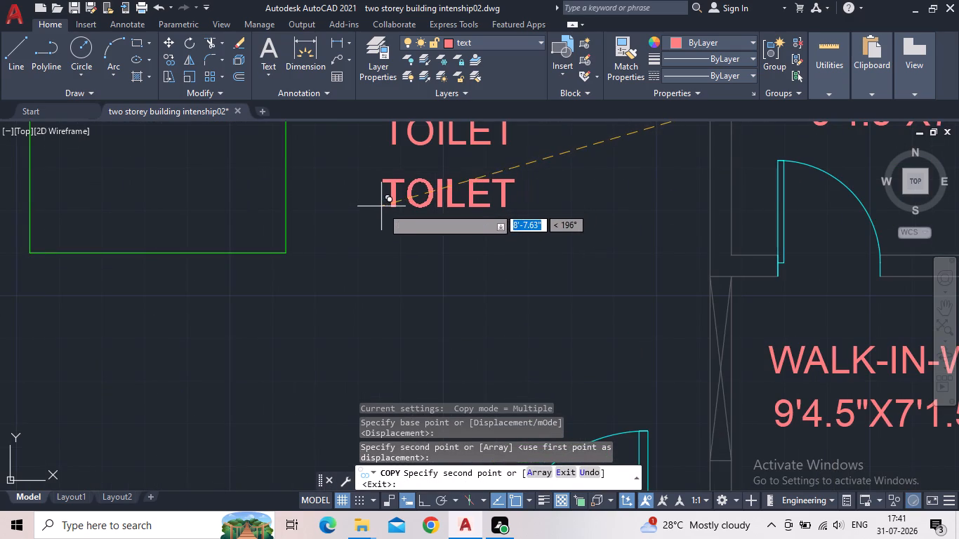
pyautogui.click(388, 198)
pyautogui.press('Escape')
# Change the upper TOILET copy in the large bedroom to MASTER BED ROOM.
pyautogui.scroll(-3, 436, 268)
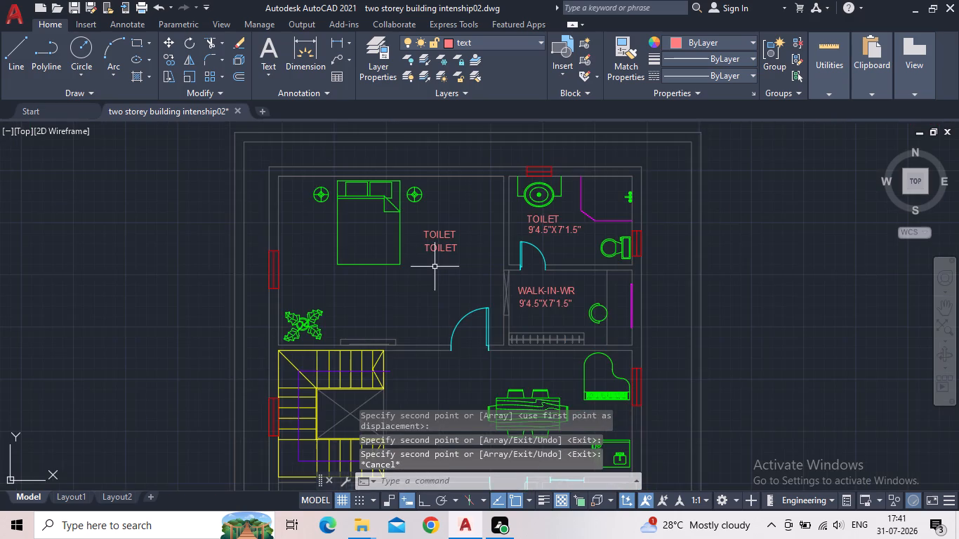
pyautogui.moveTo(437, 267); pyautogui.dragTo(446, 251, button='middle')
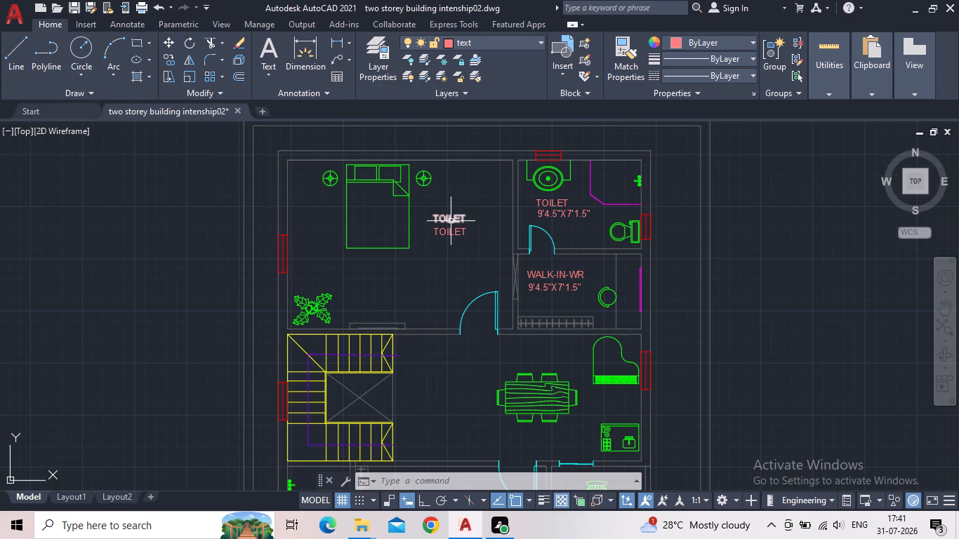
pyautogui.scroll(1, 451, 221)
pyautogui.doubleClick(448, 215)
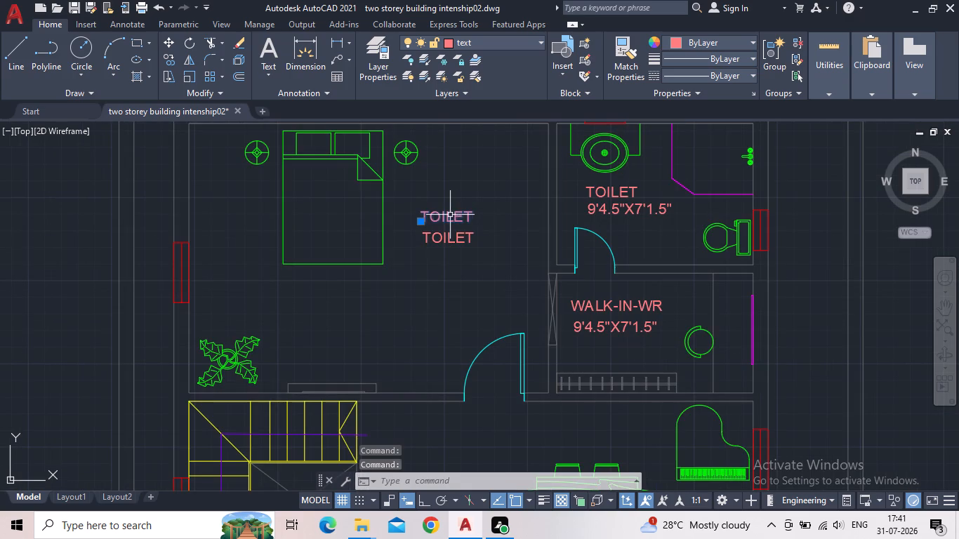
pyautogui.click(463, 215)
pyautogui.doubleClick(463, 216)
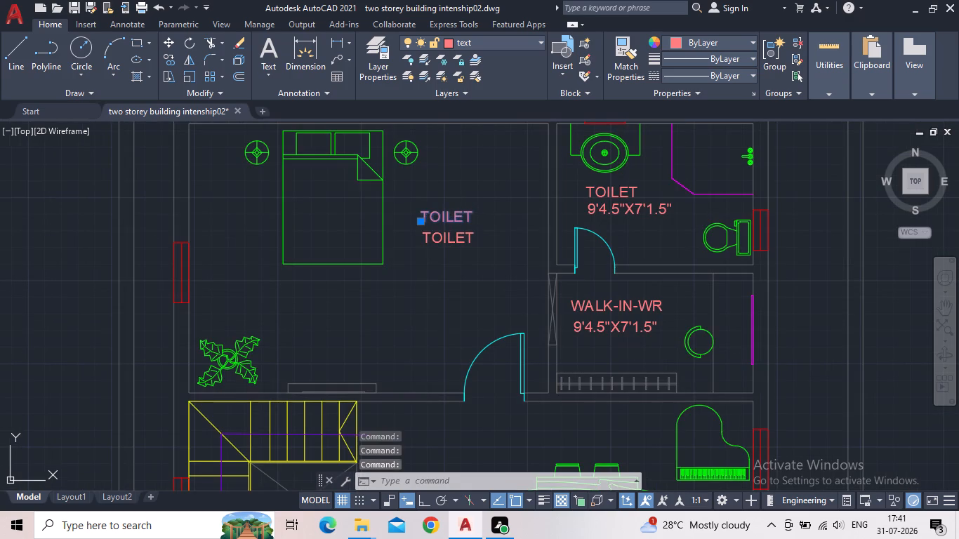
pyautogui.write('MASTER')
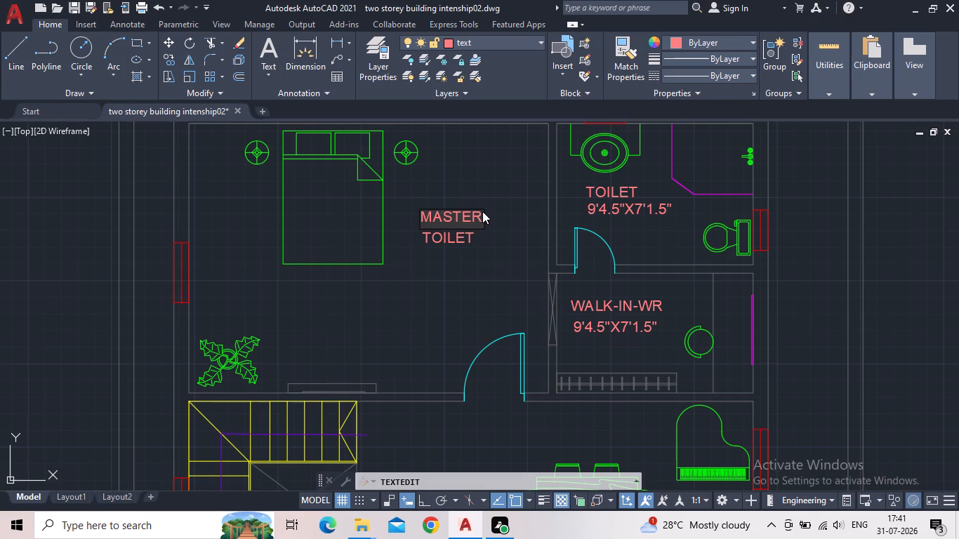
pyautogui.press('space')
pyautogui.write('BE')
pyautogui.write('D ROOM')
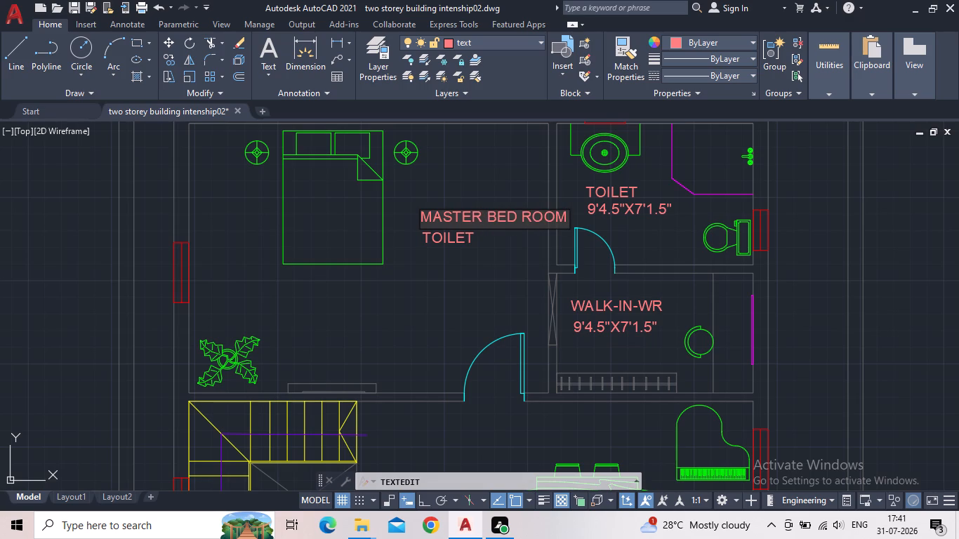
pyautogui.press('Return')
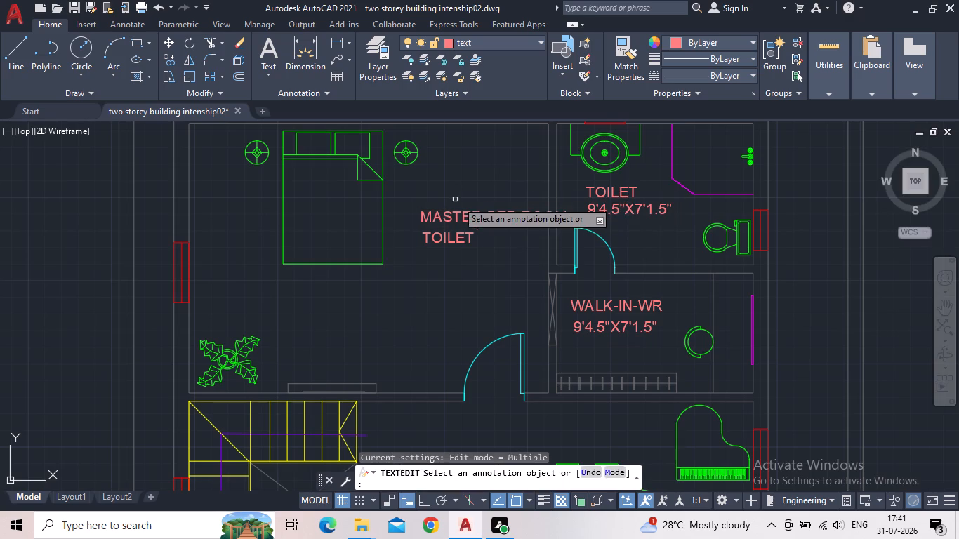
pyautogui.press('Escape')
# Replace the text of the TOILET copy below the MASTER BED ROOM label with the size 18'0"X13'6".
pyautogui.tripleClick(454, 241)
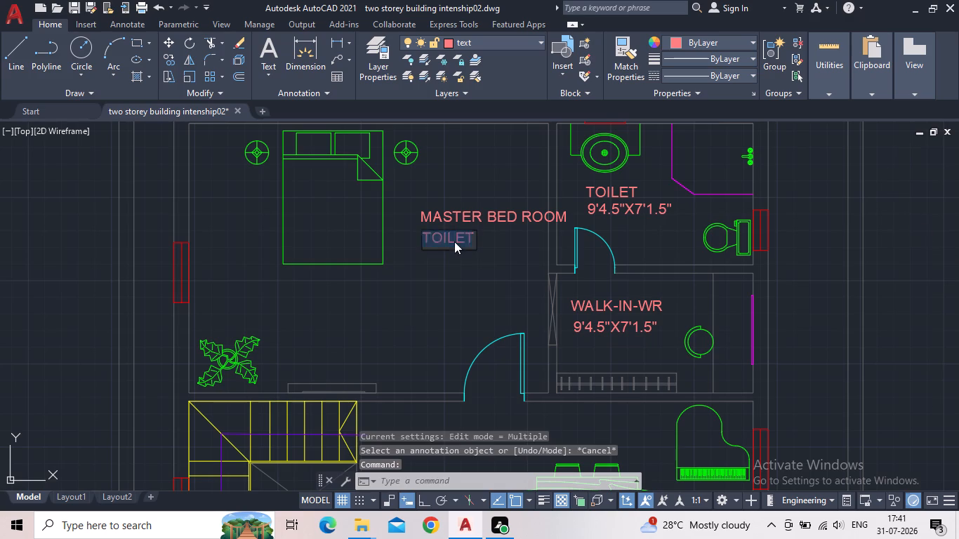
pyautogui.moveTo(473, 242); pyautogui.dragTo(411, 234)
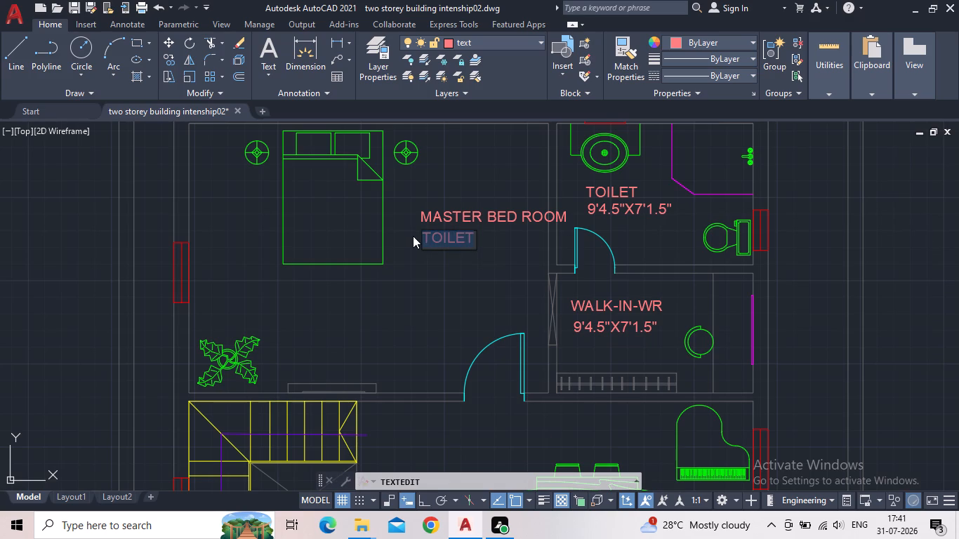
pyautogui.write('18')
pyautogui.write('\'0"')
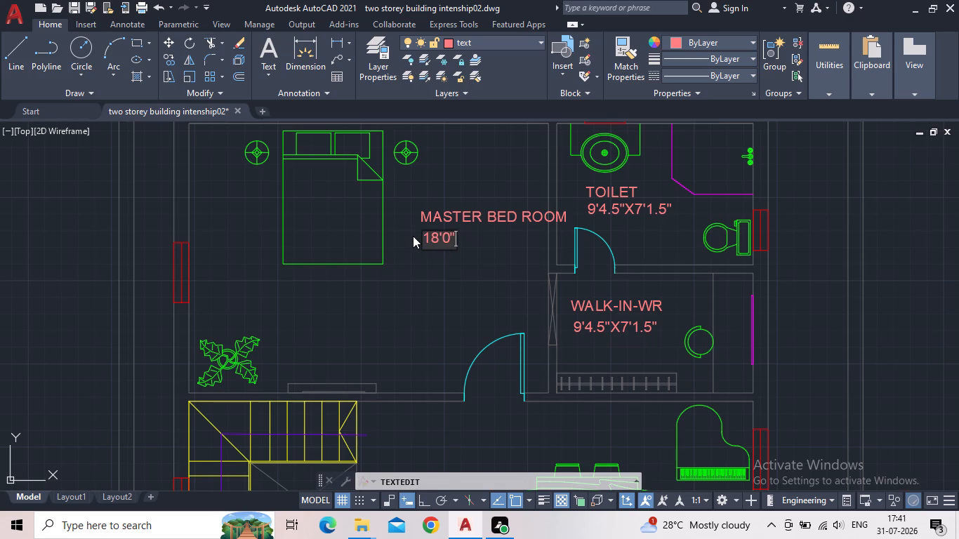
pyautogui.press('x')
pyautogui.write('13')
pyautogui.press("'")
pyautogui.press('3')
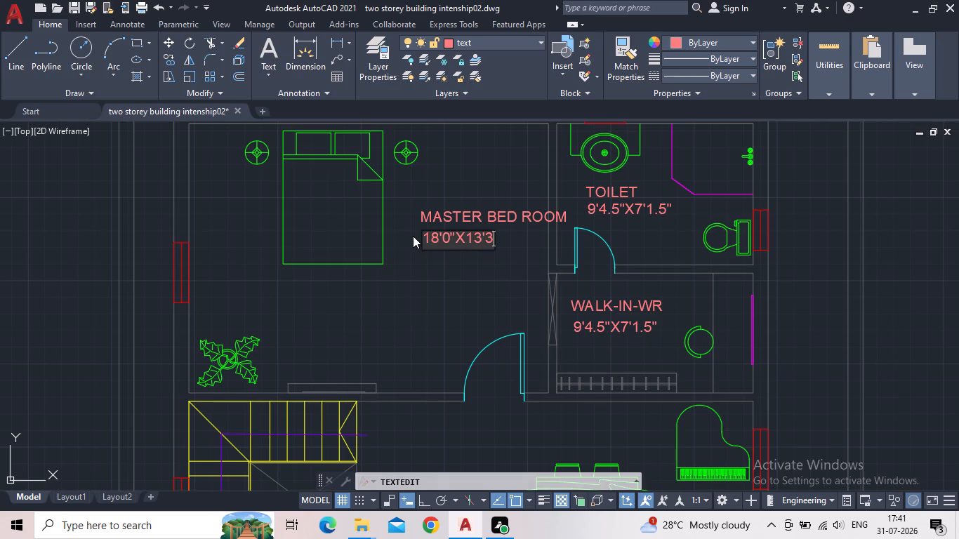
pyautogui.press('BackSpace')
pyautogui.write('6"')
pyautogui.press('Return')
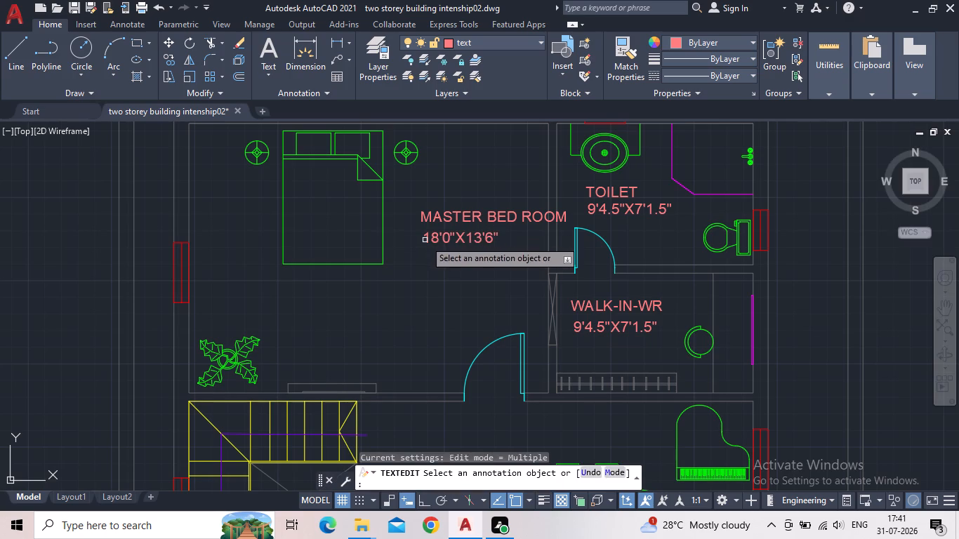
pyautogui.press('Escape')
# Shift the MASTER BED ROOM label toward the bed so it fits inside the room, centred above its size text.
pyautogui.click(475, 223)
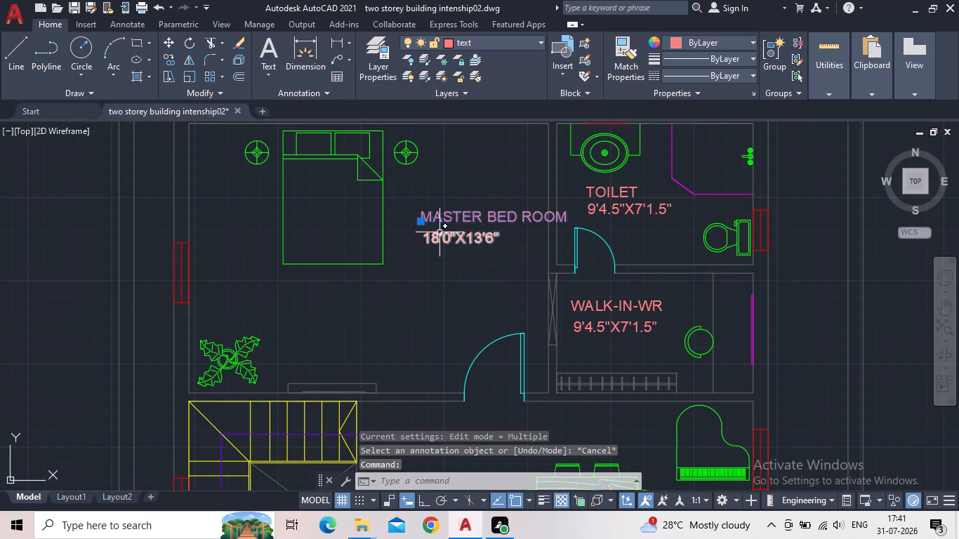
pyautogui.click(420, 222)
pyautogui.click(398, 221)
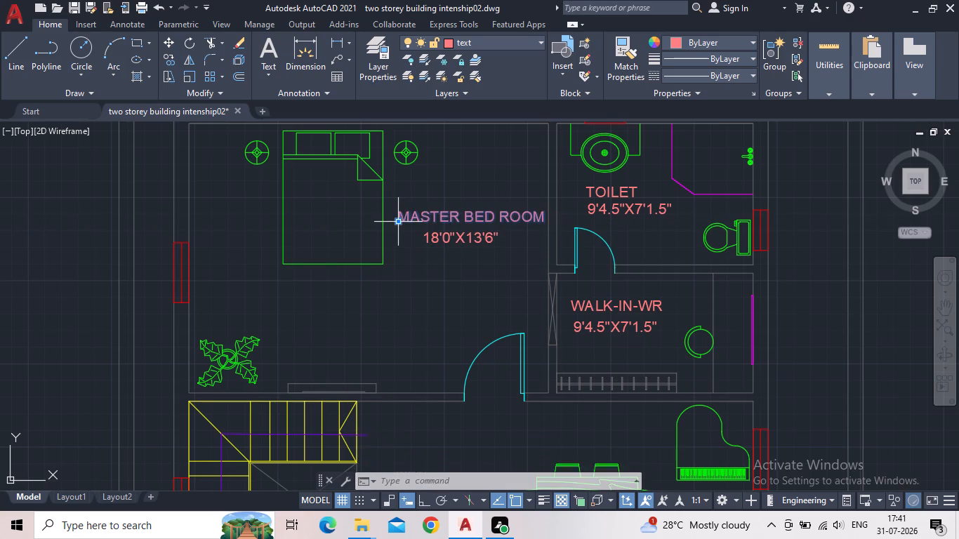
pyautogui.scroll(2, 418, 232)
pyautogui.click(448, 237)
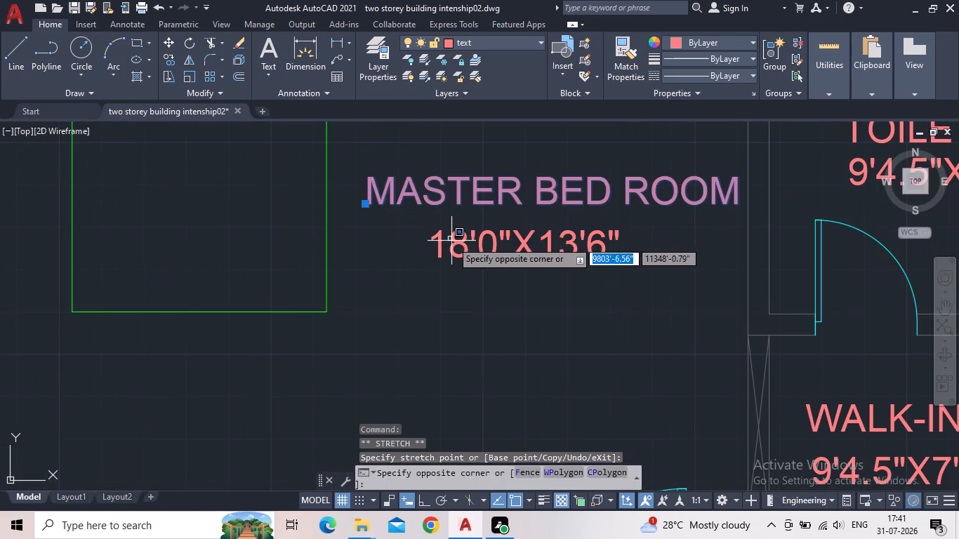
pyautogui.click(451, 241)
pyautogui.press('Escape')
pyautogui.scroll(-2, 459, 255)
pyautogui.moveTo(537, 290); pyautogui.dragTo(471, 273, button='middle')
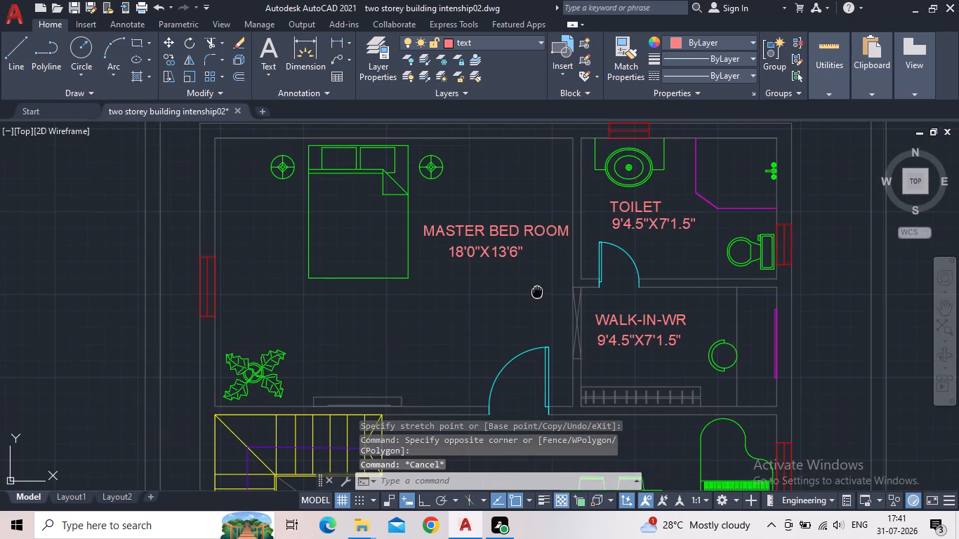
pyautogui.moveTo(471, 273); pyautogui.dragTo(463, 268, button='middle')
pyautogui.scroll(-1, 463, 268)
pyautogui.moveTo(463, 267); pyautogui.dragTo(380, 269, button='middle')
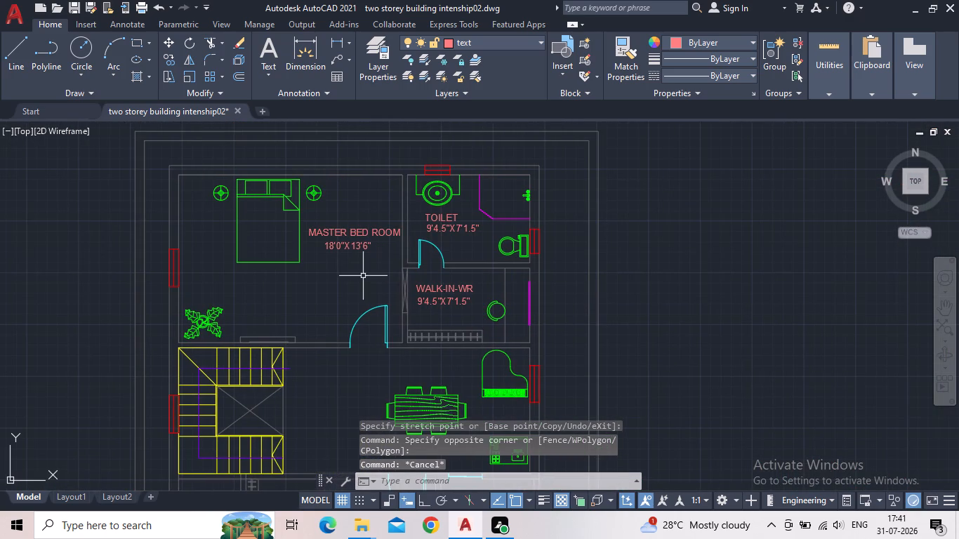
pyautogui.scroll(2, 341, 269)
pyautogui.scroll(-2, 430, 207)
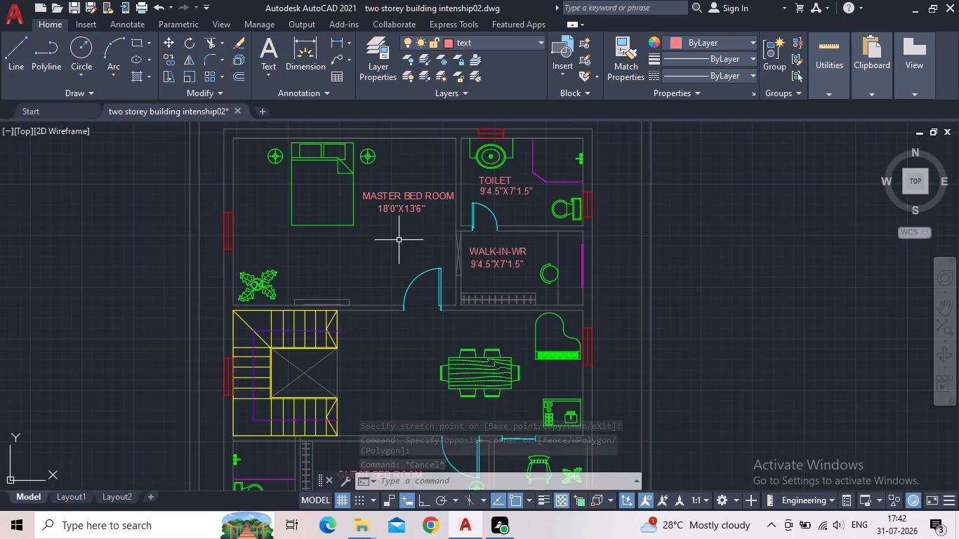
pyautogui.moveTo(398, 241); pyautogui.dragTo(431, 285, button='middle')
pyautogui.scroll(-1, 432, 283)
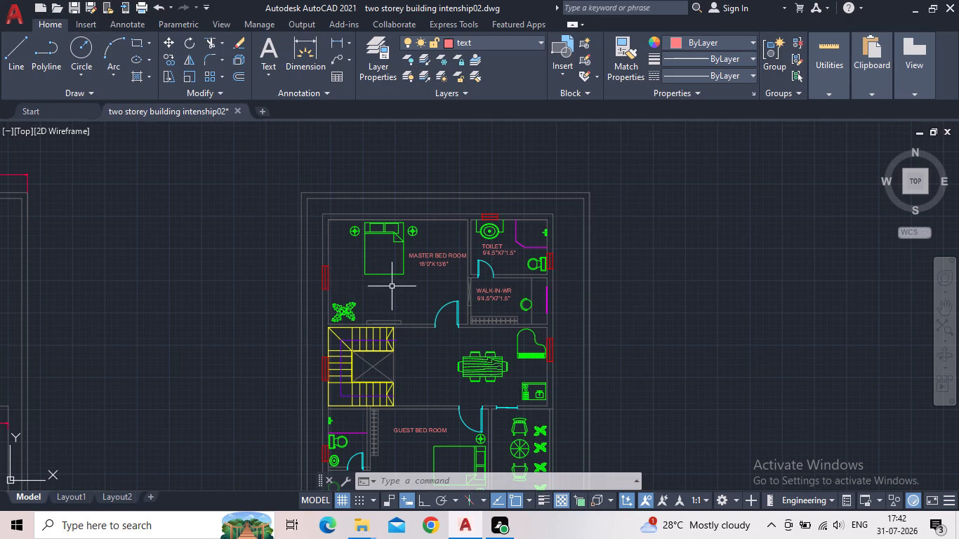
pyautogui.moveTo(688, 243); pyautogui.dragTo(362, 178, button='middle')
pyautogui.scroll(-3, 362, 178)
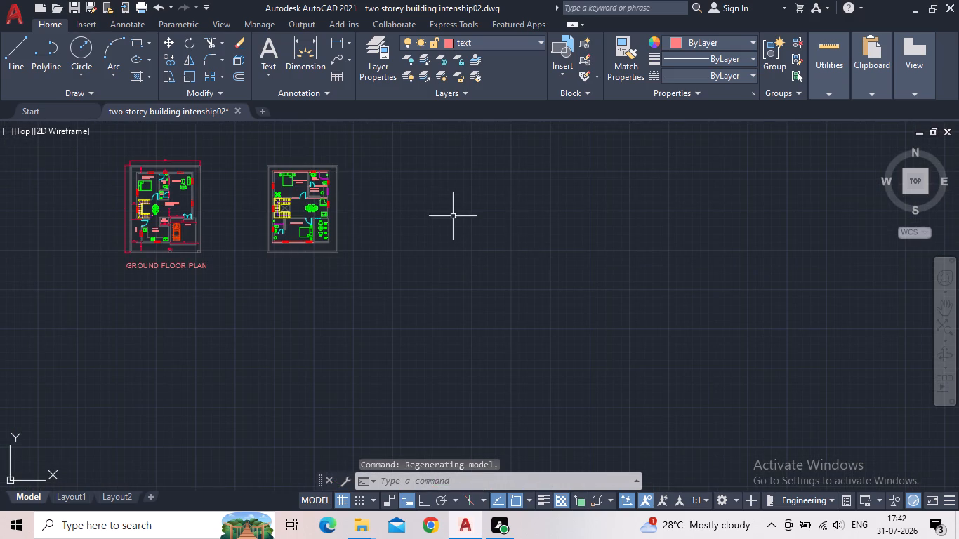
# Copy the upper balcony chair into the master bedroom, between the plant and the bed, near the side window.
pyautogui.scroll(3, 303, 227)
pyautogui.scroll(2, 360, 246)
pyautogui.moveTo(394, 218); pyautogui.dragTo(418, 339, button='middle')
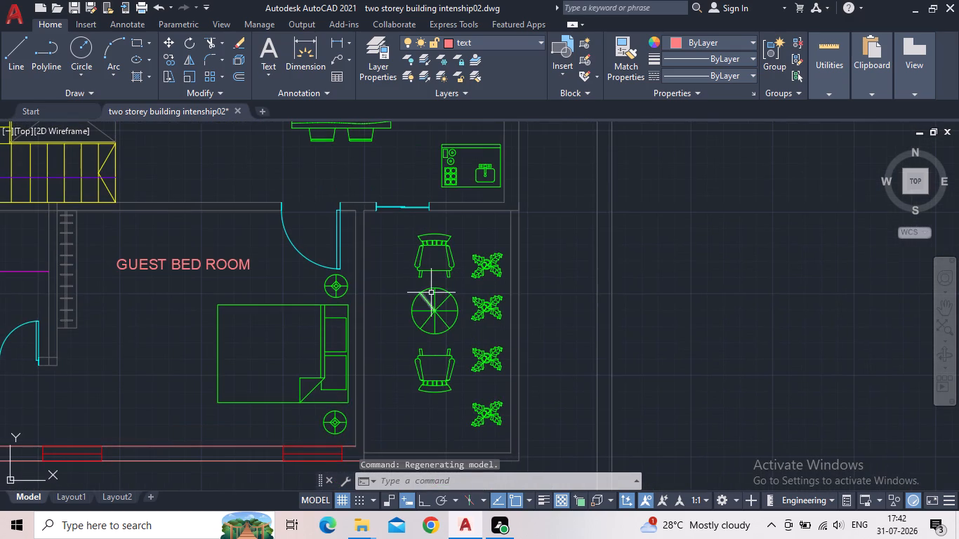
pyautogui.scroll(1, 437, 279)
pyautogui.click(443, 281)
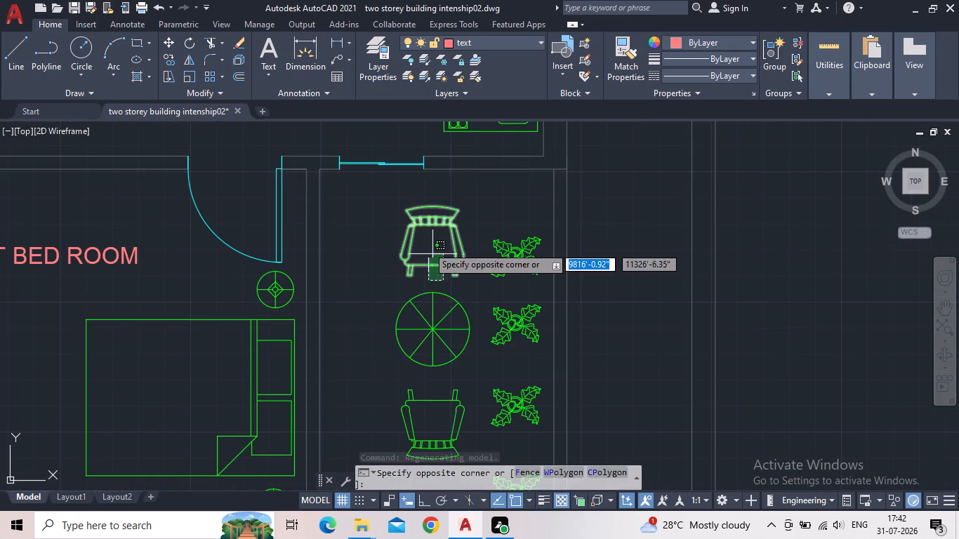
pyautogui.click(421, 242)
pyautogui.press('c')
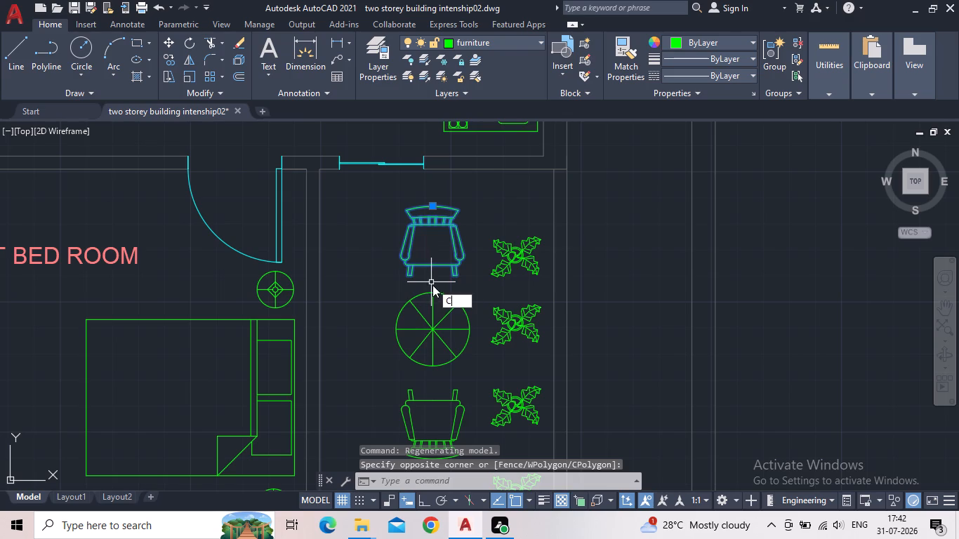
pyautogui.press('o')
pyautogui.press('Return')
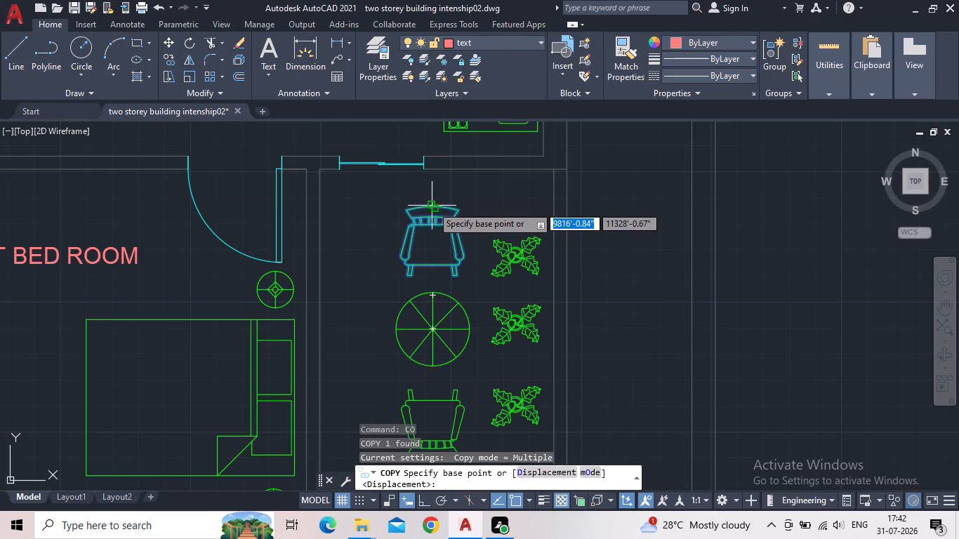
pyautogui.click(432, 206)
pyautogui.scroll(1, 291, 149)
pyautogui.moveTo(291, 149); pyautogui.dragTo(660, 223, button='middle')
pyautogui.scroll(-4, 660, 223)
pyautogui.moveTo(442, 193); pyautogui.dragTo(451, 346, button='middle')
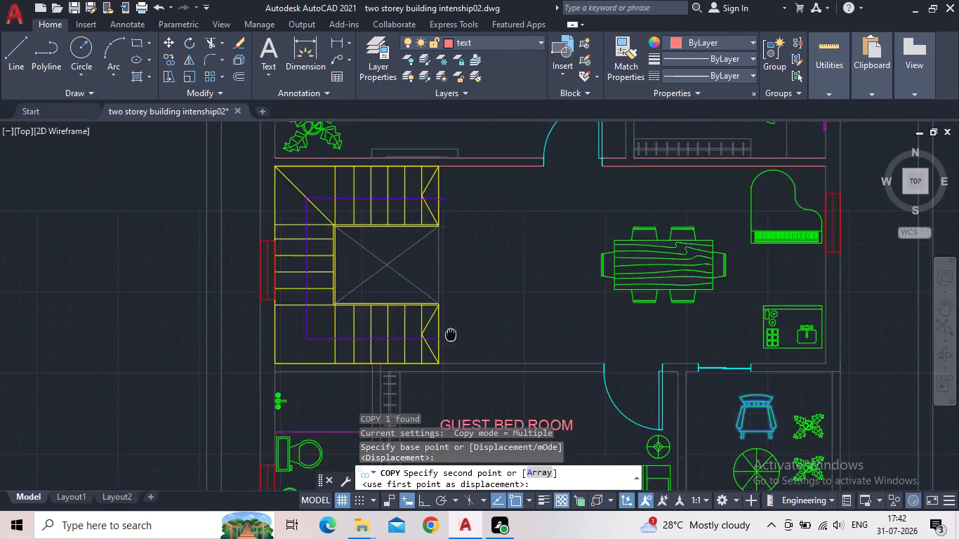
pyautogui.moveTo(451, 346); pyautogui.dragTo(447, 437, button='middle')
pyautogui.scroll(-1, 430, 428)
pyautogui.moveTo(316, 143); pyautogui.dragTo(332, 235, button='middle')
pyautogui.scroll(-1, 332, 240)
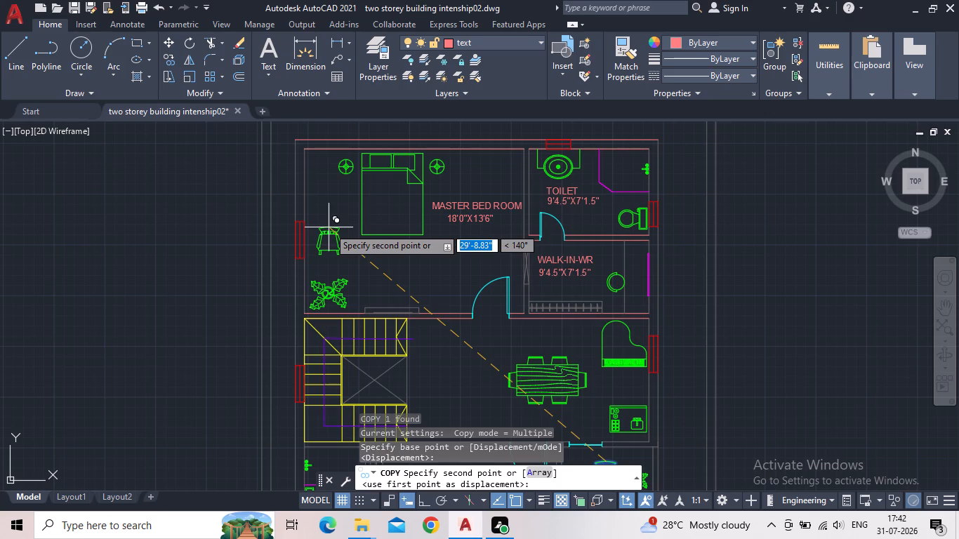
pyautogui.click(329, 227)
pyautogui.press('Escape')
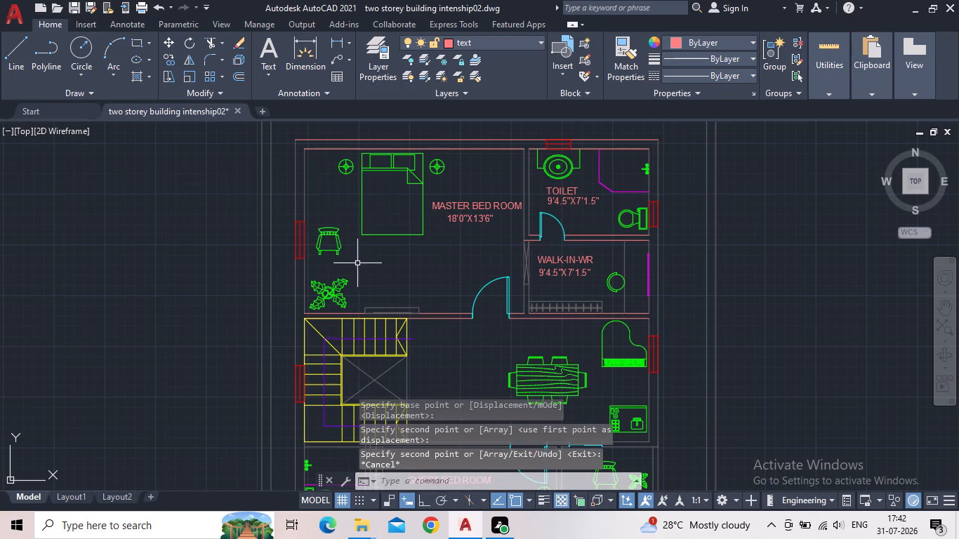
# Rotate the copied master bedroom chair 90° counterclockwise with Ortho on so its back faces the side window.
pyautogui.scroll(1, 355, 263)
pyautogui.moveTo(357, 263); pyautogui.dragTo(350, 259)
pyautogui.click(306, 227)
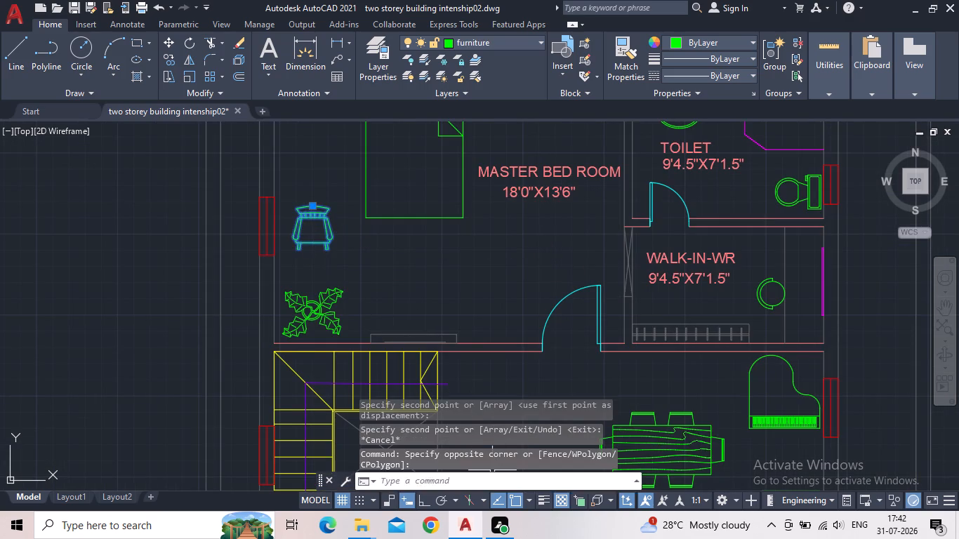
pyautogui.click(422, 500)
pyautogui.press('r')
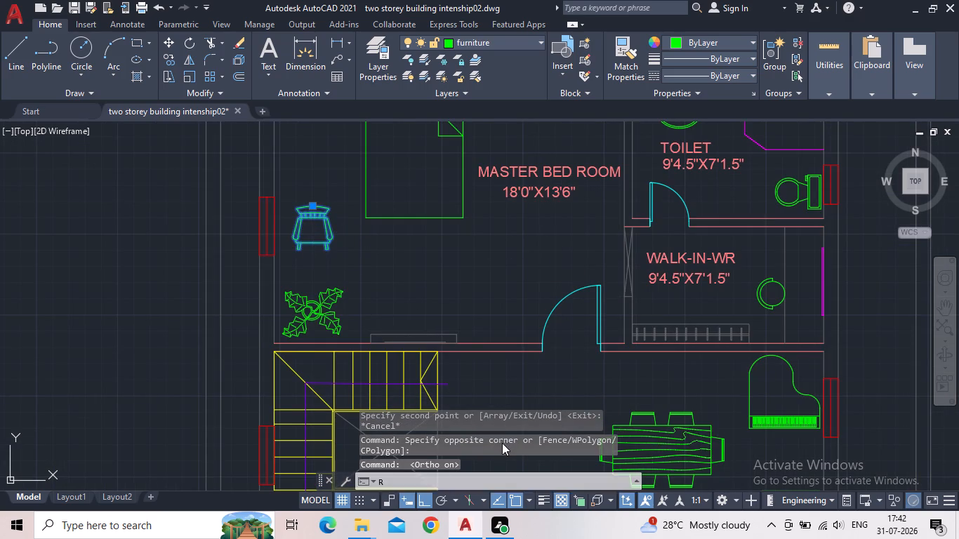
pyautogui.press('o')
pyautogui.press('Return')
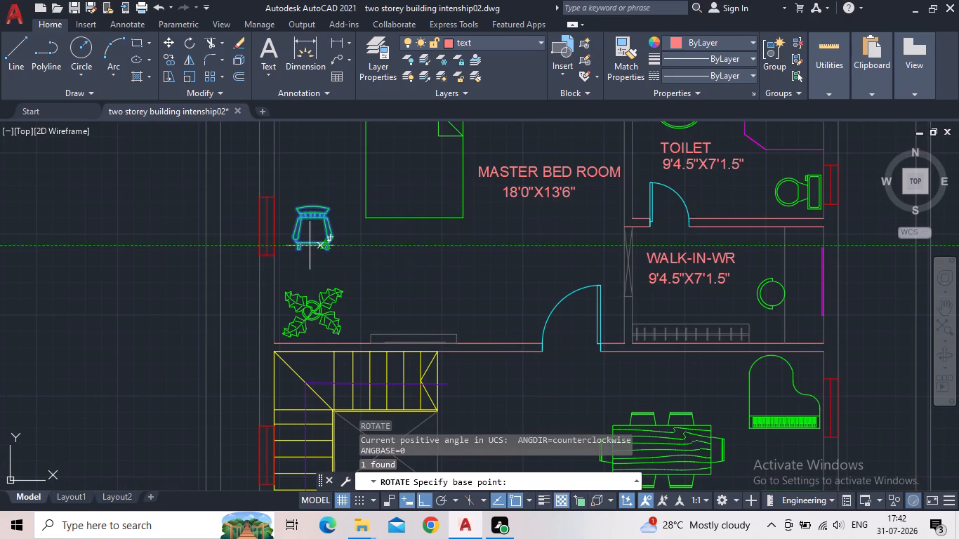
pyautogui.click(309, 246)
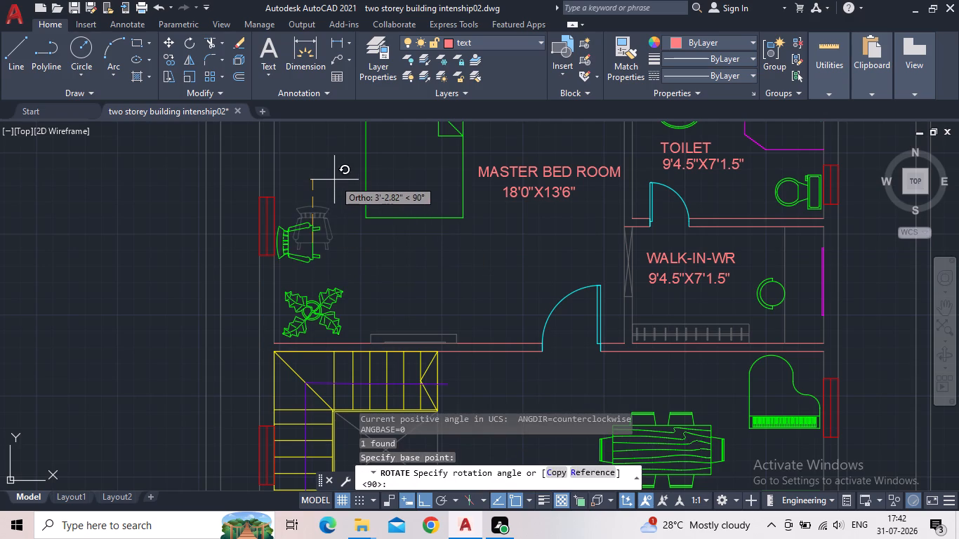
pyautogui.click(314, 179)
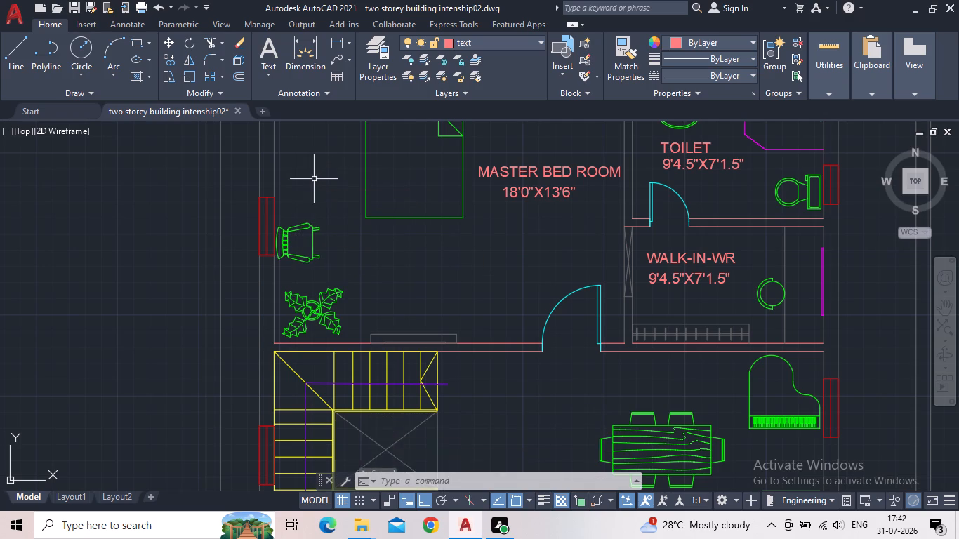
pyautogui.press('Escape')
# Shift the rotated chair about 6 inches away from the window wall into the master bedroom.
pyautogui.click(301, 255)
pyautogui.scroll(2, 276, 239)
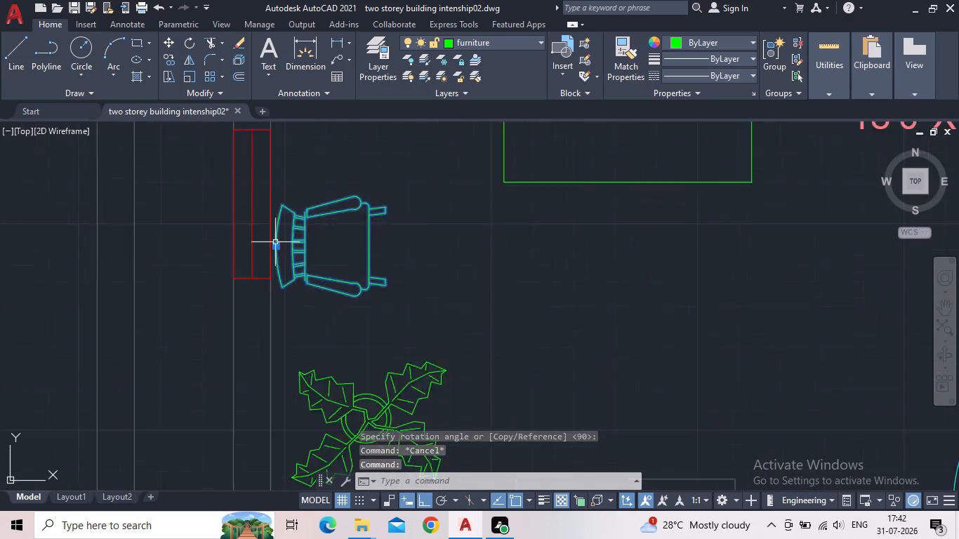
pyautogui.scroll(1, 275, 242)
pyautogui.moveTo(274, 248); pyautogui.dragTo(284, 242)
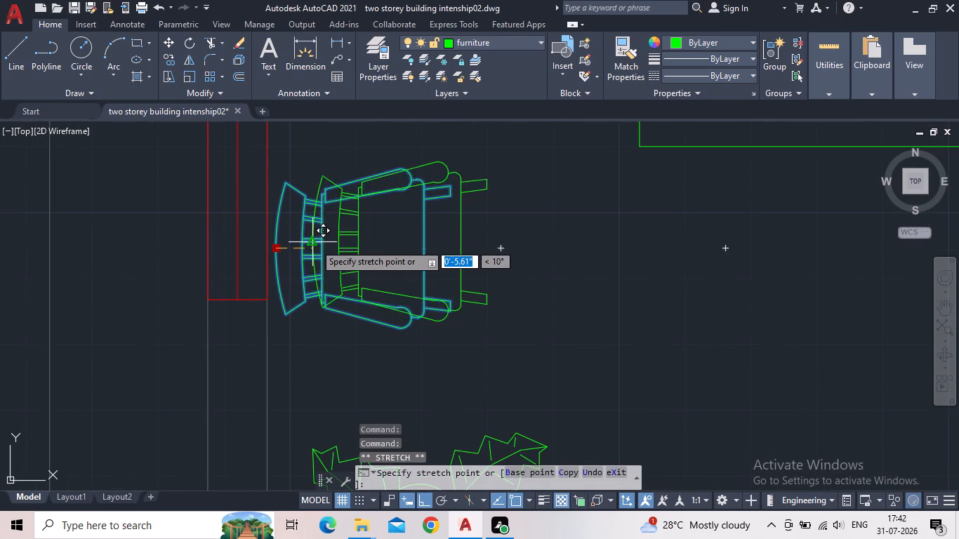
pyautogui.click(315, 244)
pyautogui.press('Escape')
# Move the MASTER BED ROOM label together with its size text to the open floor below the bed, with Ortho off.
pyautogui.scroll(-4, 314, 256)
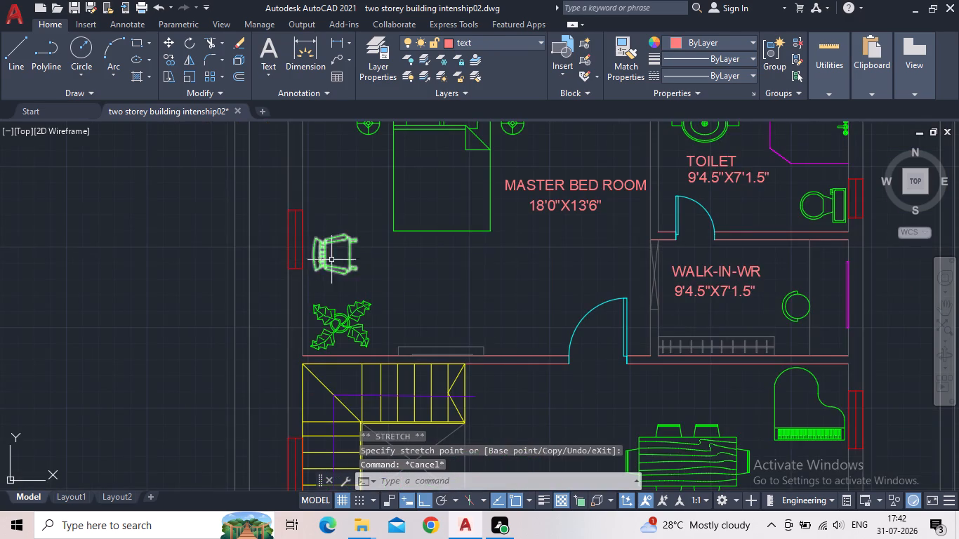
pyautogui.moveTo(349, 263); pyautogui.dragTo(226, 247, button='middle')
pyautogui.scroll(-1, 242, 262)
pyautogui.moveTo(298, 270); pyautogui.dragTo(397, 324, button='middle')
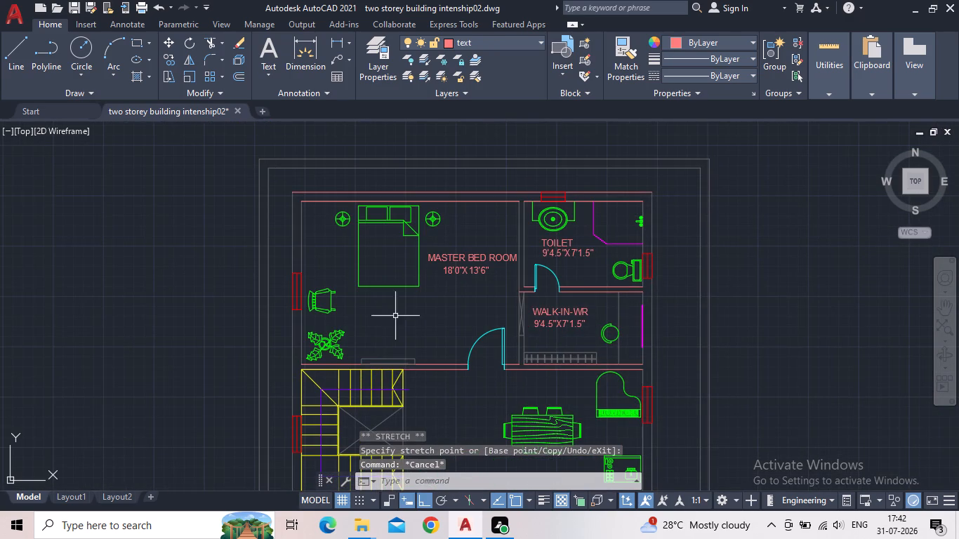
pyautogui.middleClick(455, 300)
pyautogui.moveTo(494, 286); pyautogui.dragTo(489, 276)
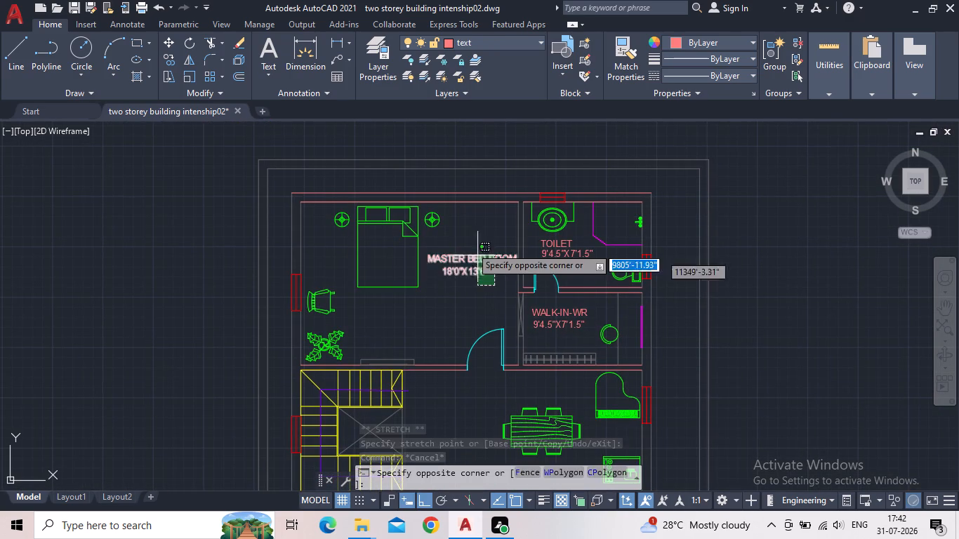
pyautogui.click(467, 243)
pyautogui.moveTo(174, 44); pyautogui.dragTo(178, 50)
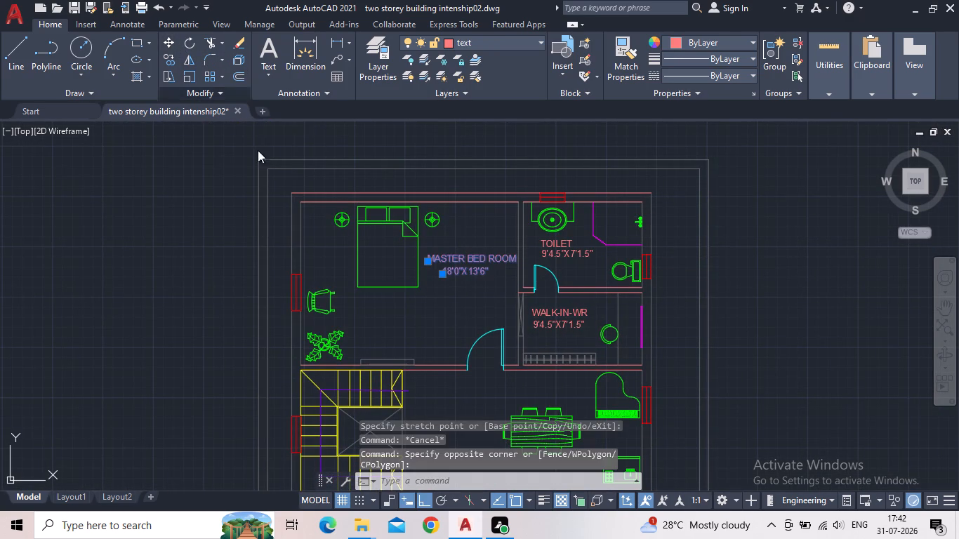
pyautogui.click(442, 281)
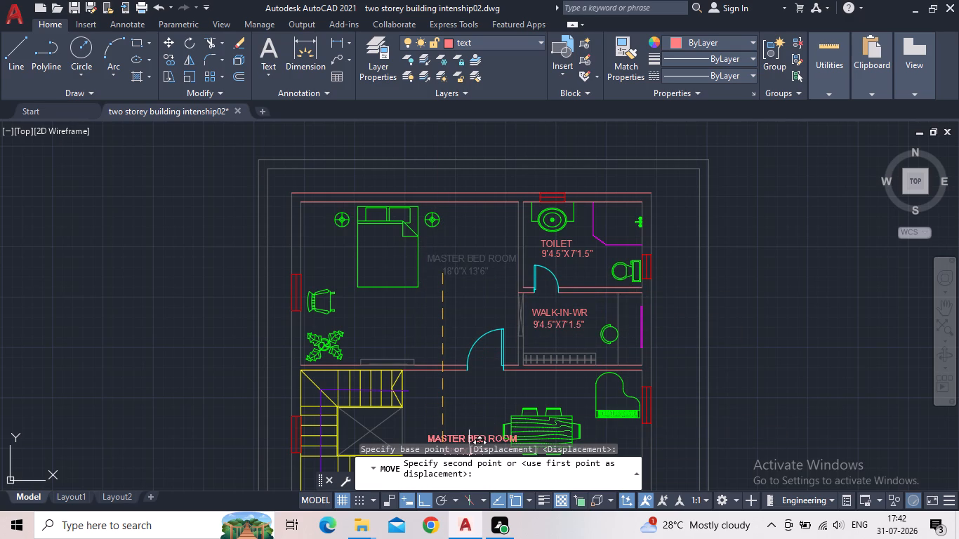
pyautogui.click(424, 498)
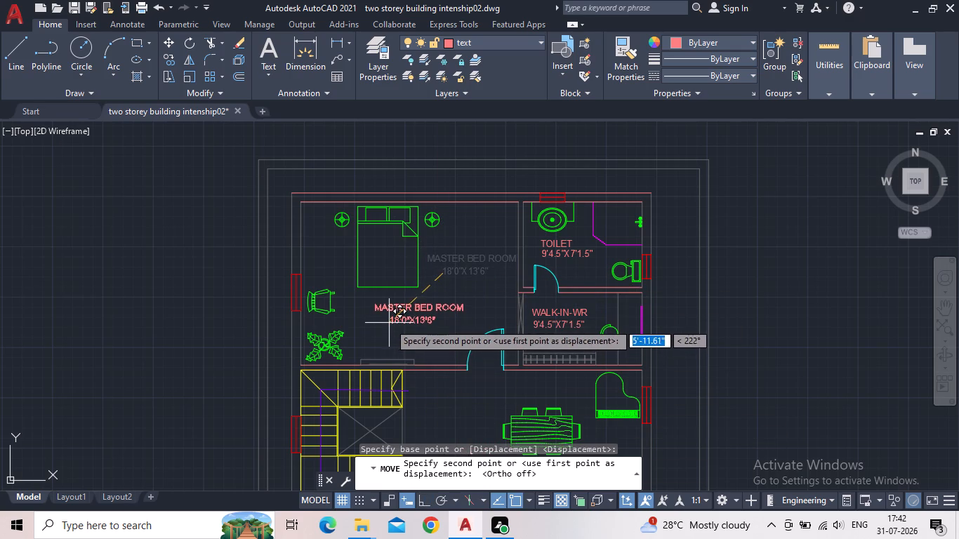
pyautogui.click(394, 326)
pyautogui.press('Escape')
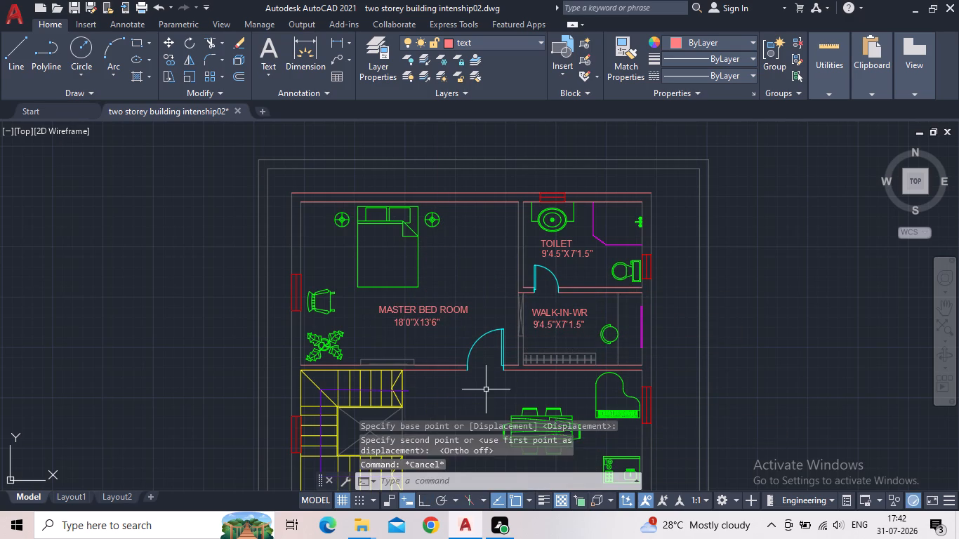
# Copy the TOILET label to the open end of the upper stair flight, beside its purple direction line.
pyautogui.scroll(-1, 484, 390)
pyautogui.moveTo(475, 378); pyautogui.dragTo(392, 266, button='middle')
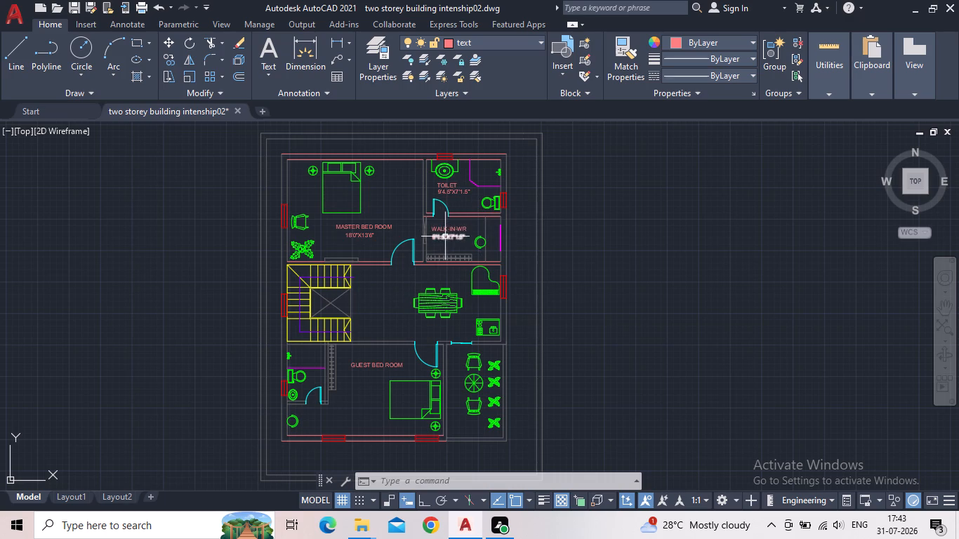
pyautogui.press('c')
pyautogui.press('o')
pyautogui.press('Return')
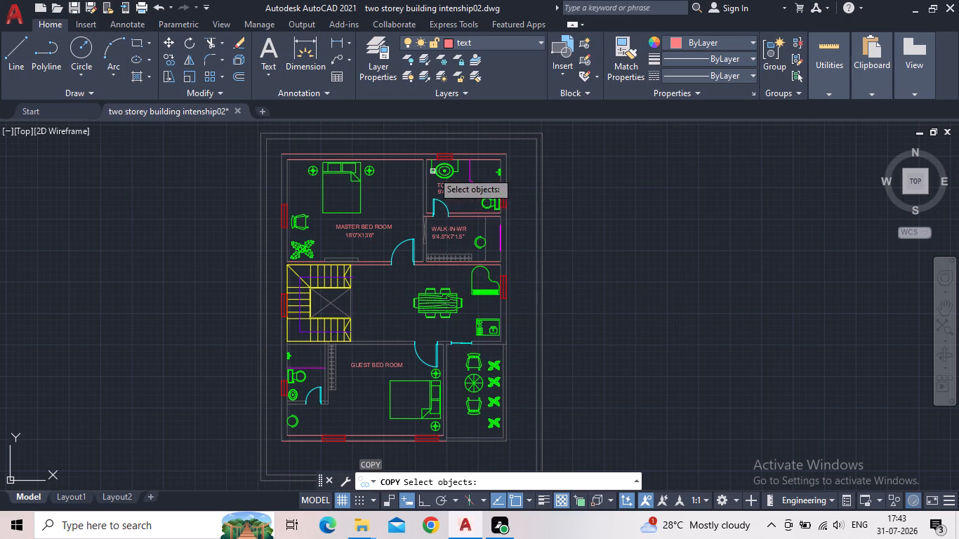
pyautogui.scroll(2, 432, 175)
pyautogui.click(468, 196)
pyautogui.press('space')
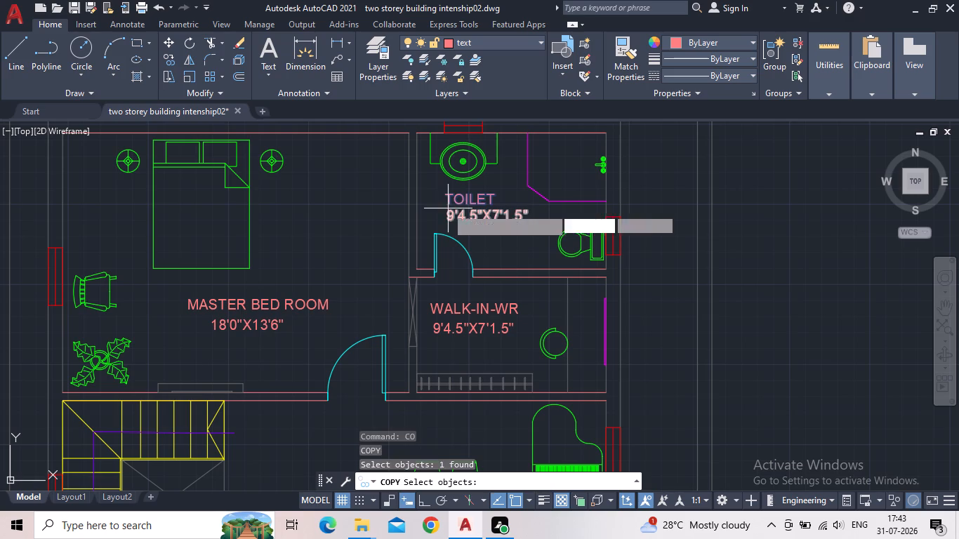
pyautogui.click(437, 203)
pyautogui.scroll(1, 369, 290)
pyautogui.moveTo(355, 307); pyautogui.dragTo(460, 208, button='middle')
pyautogui.scroll(-1, 51, 538)
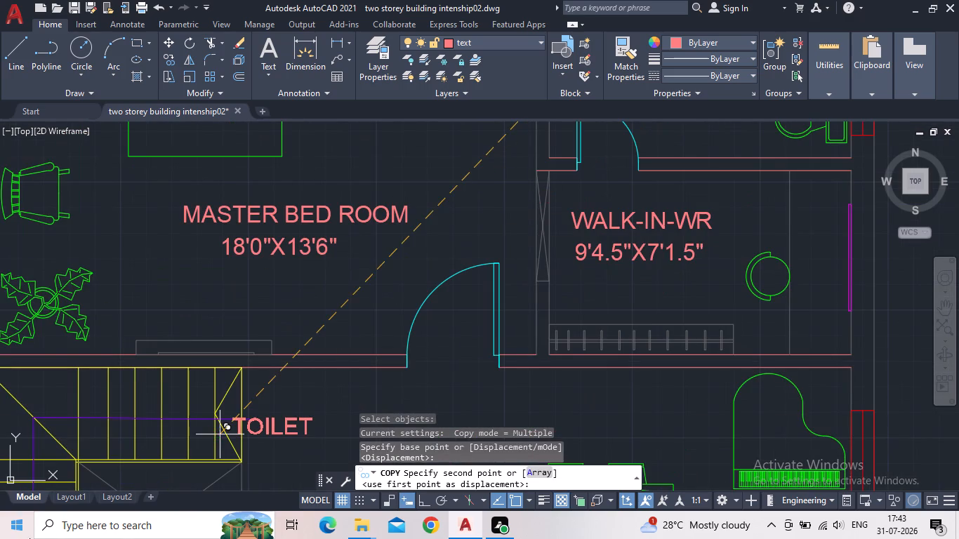
pyautogui.moveTo(80, 512); pyautogui.dragTo(114, 417, button='middle')
pyautogui.moveTo(310, 399); pyautogui.dragTo(305, 297, button='middle')
pyautogui.scroll(-1, 305, 297)
pyautogui.scroll(3, 307, 394)
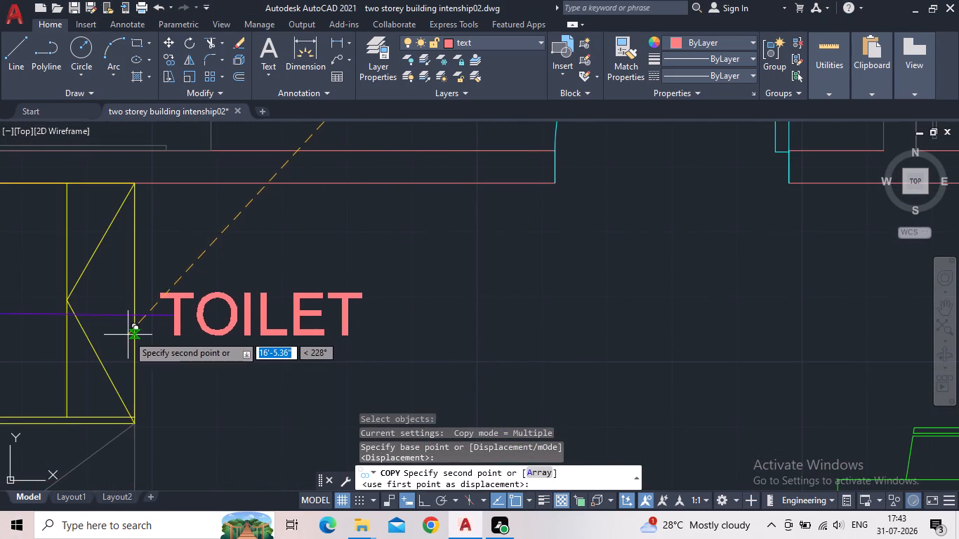
pyautogui.click(128, 335)
# Place a second copy of the TOILET label at the open end of the lower stair flight.
pyautogui.moveTo(180, 360); pyautogui.dragTo(263, 277, button='middle')
pyautogui.scroll(-3, 264, 274)
pyautogui.moveTo(304, 357); pyautogui.dragTo(326, 269, button='middle')
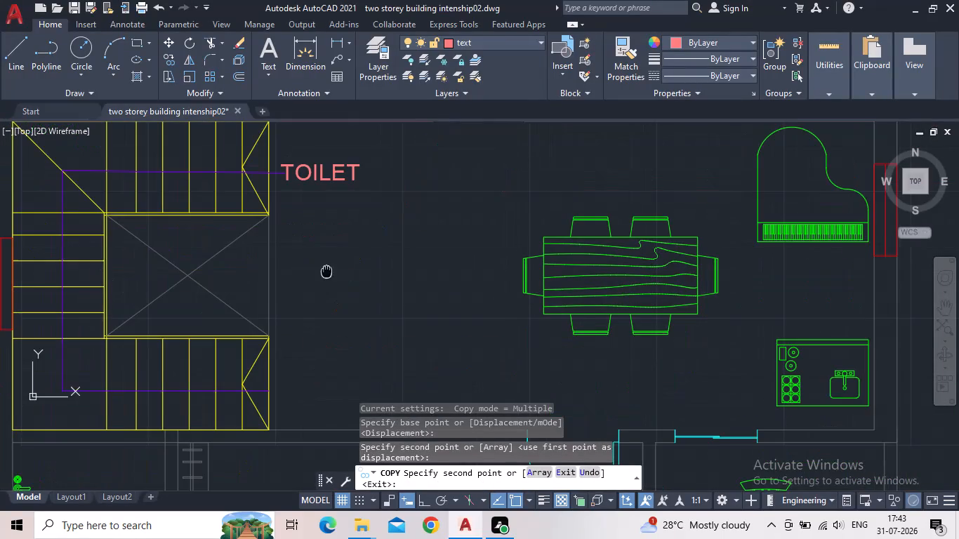
pyautogui.moveTo(275, 400); pyautogui.dragTo(281, 374, button='middle')
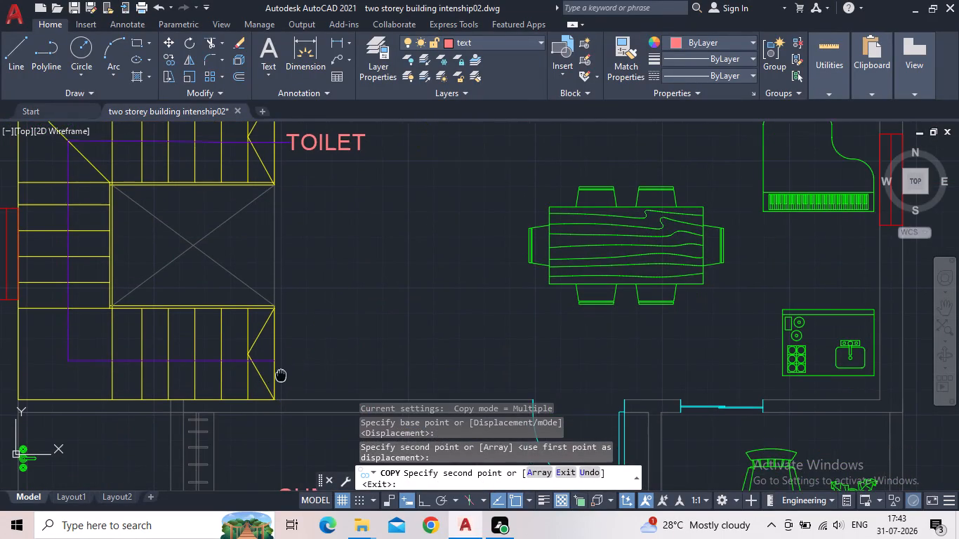
pyautogui.moveTo(281, 374); pyautogui.dragTo(282, 356, button='middle')
pyautogui.scroll(2, 282, 352)
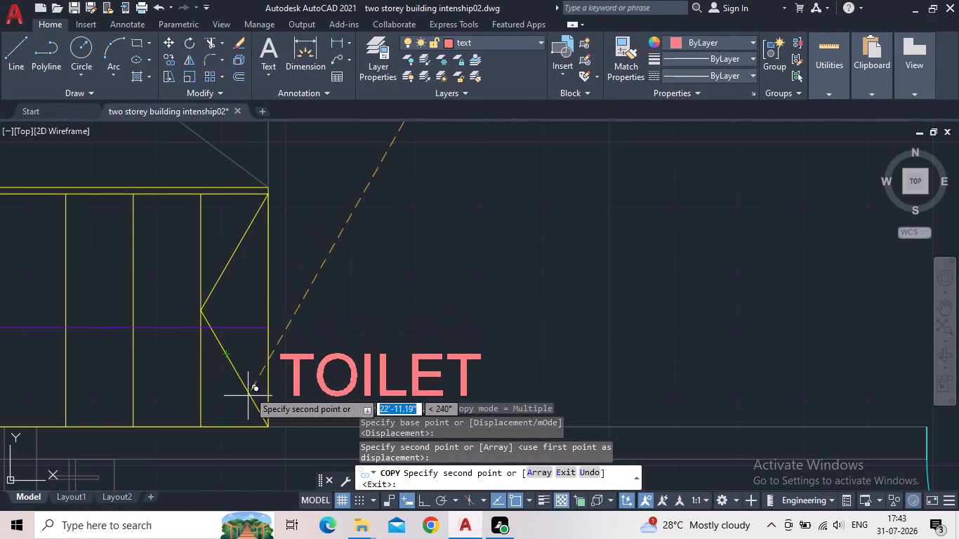
pyautogui.click(245, 357)
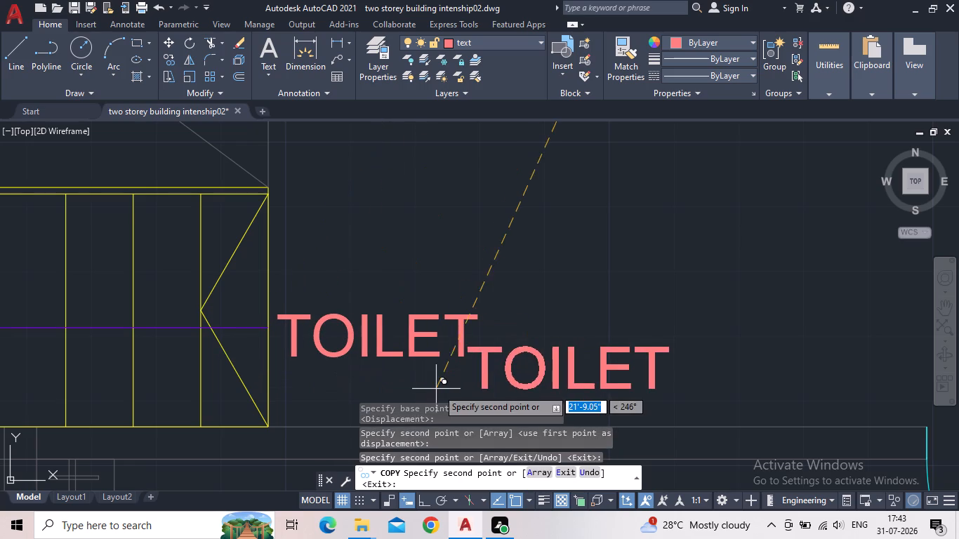
pyautogui.press('Escape')
pyautogui.middleClick(437, 389)
pyautogui.scroll(-3, 357, 378)
pyautogui.moveTo(465, 363); pyautogui.dragTo(451, 361, button='middle')
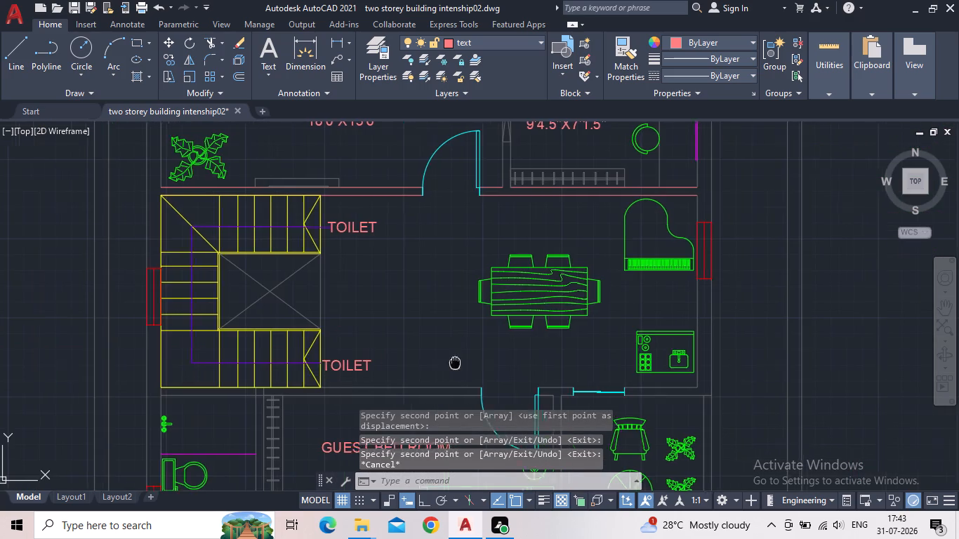
# Change the copied TOILET label at the open end of the upper stair flight to UP.
pyautogui.moveTo(451, 361); pyautogui.dragTo(382, 328, button='middle')
pyautogui.doubleClick(286, 193)
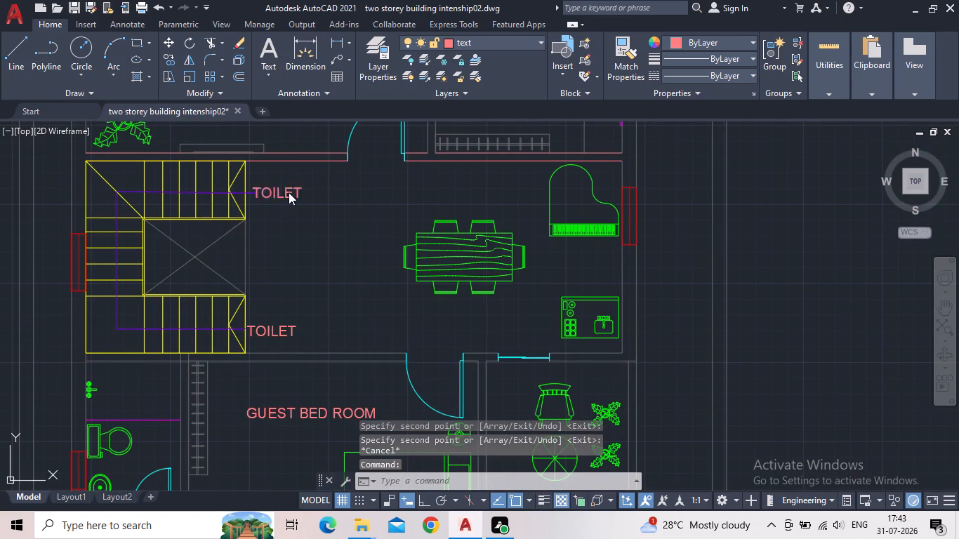
pyautogui.write('UP')
pyautogui.press('Return')
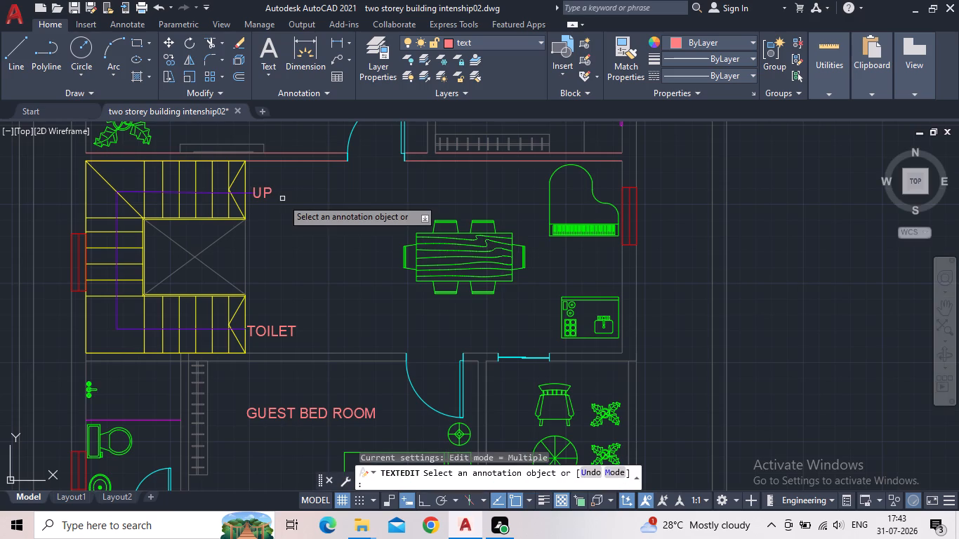
pyautogui.press('Escape')
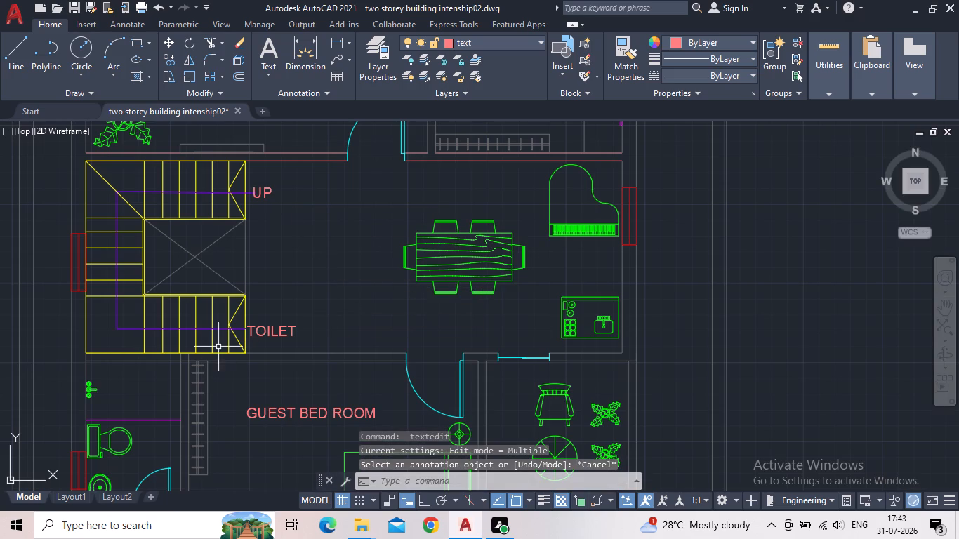
# Change the copied TOILET label at the open end of the lower stair flight to DOWN.
pyautogui.tripleClick(274, 329)
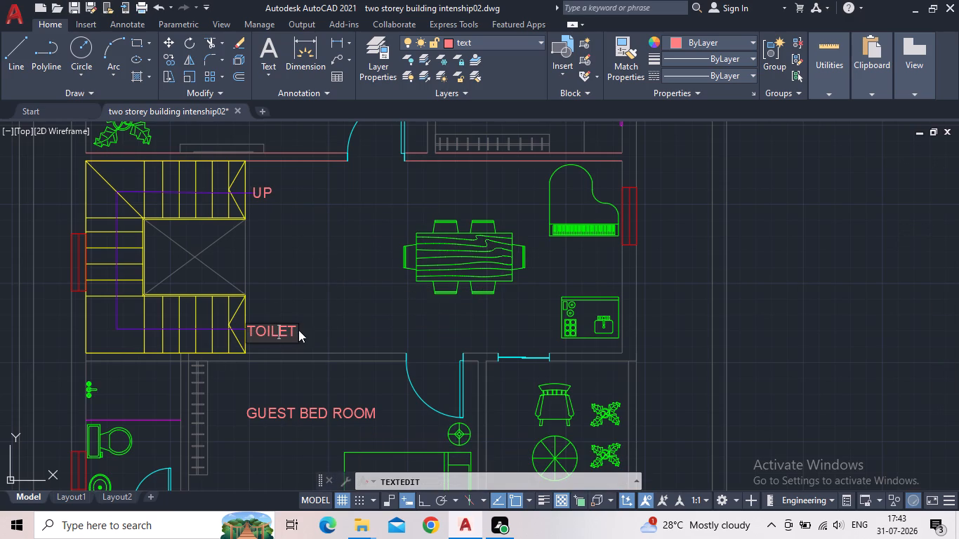
pyautogui.moveTo(294, 331); pyautogui.dragTo(247, 329)
pyautogui.write('DOWN')
pyautogui.press('Return')
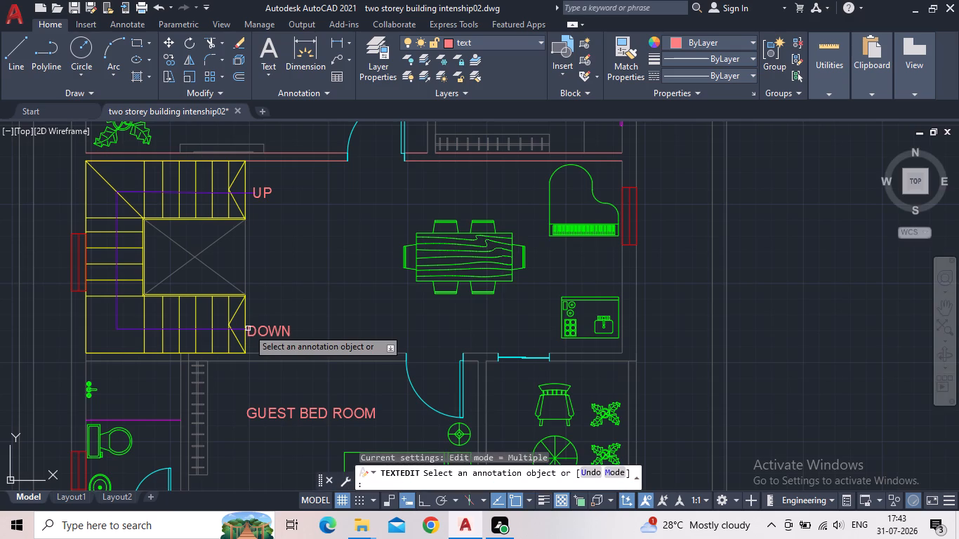
pyautogui.scroll(-2, 301, 315)
pyautogui.moveTo(351, 304); pyautogui.dragTo(293, 293, button='middle')
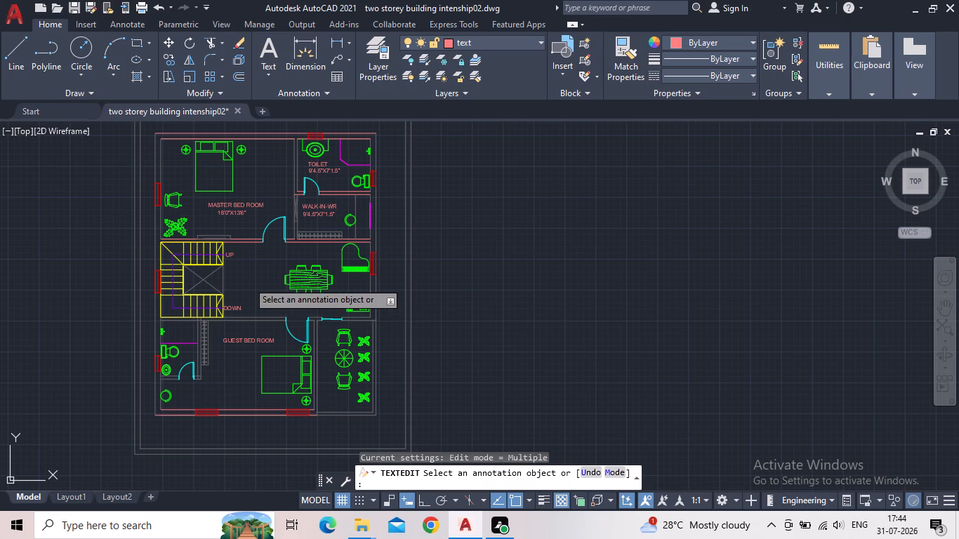
pyautogui.scroll(2, 251, 300)
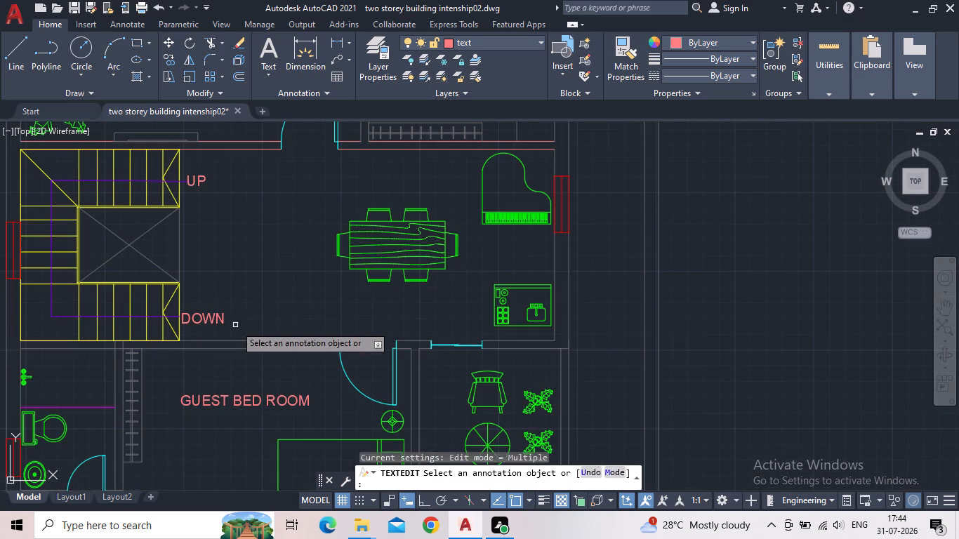
pyautogui.press('Escape')
# Copy the DOWN label twice into the guest toilet's shower area, one copy below the other.
pyautogui.click(220, 321)
pyautogui.press('c')
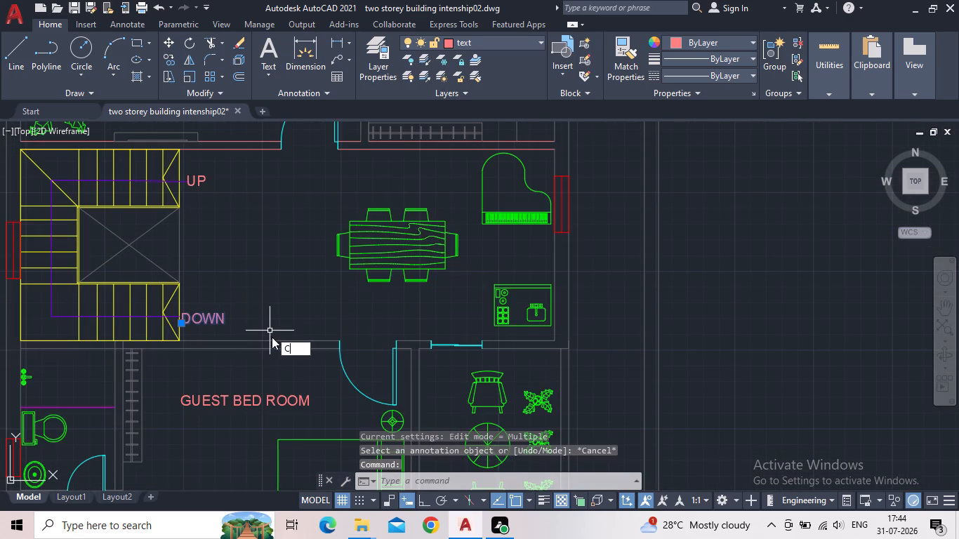
pyautogui.press('o')
pyautogui.press('Return')
pyautogui.scroll(2, 218, 332)
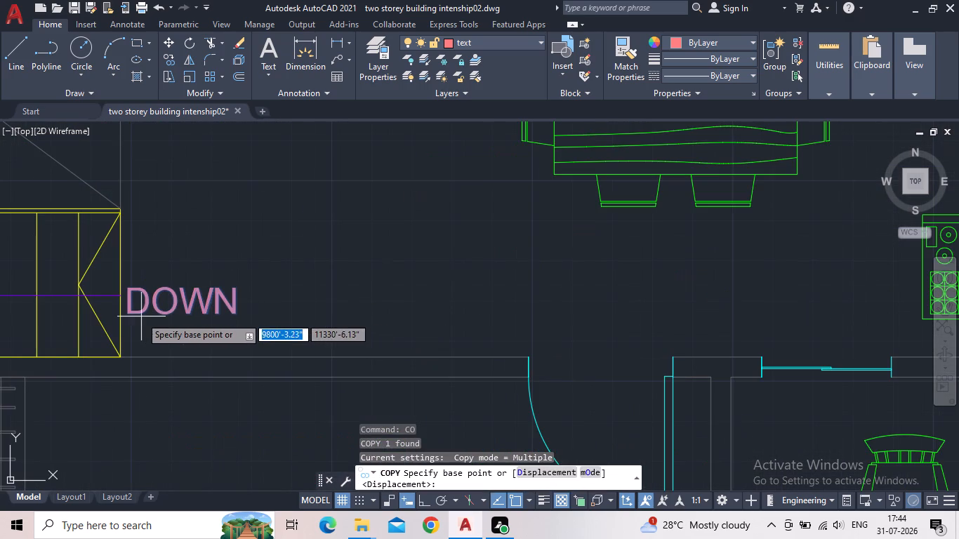
pyautogui.click(129, 315)
pyautogui.moveTo(203, 343); pyautogui.dragTo(428, 215, button='middle')
pyautogui.scroll(-1, 430, 214)
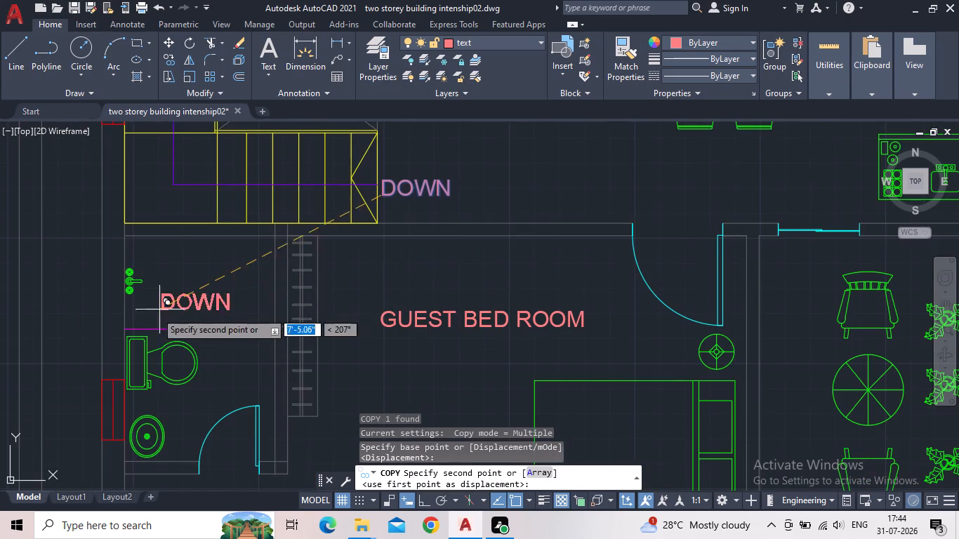
pyautogui.moveTo(195, 335); pyautogui.dragTo(245, 235, button='middle')
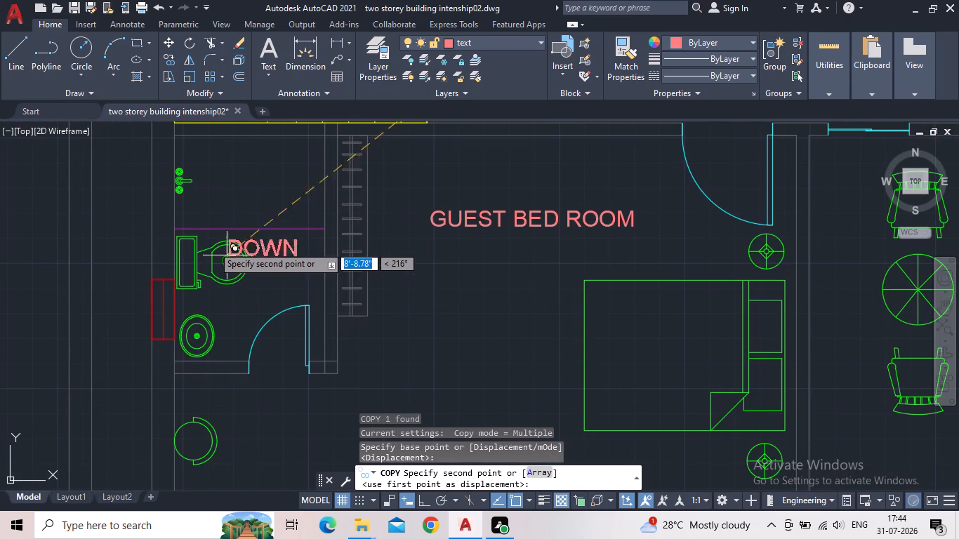
pyautogui.click(215, 165)
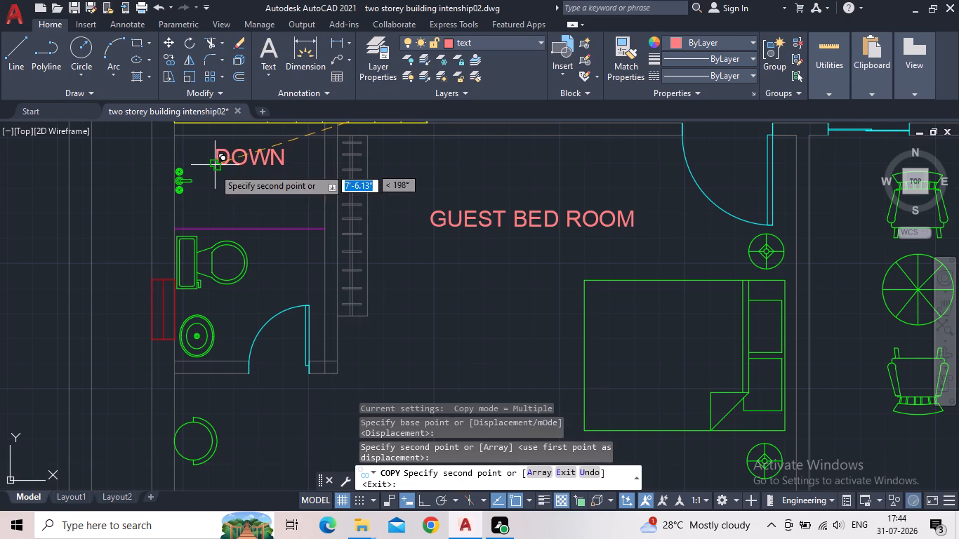
pyautogui.click(212, 196)
pyautogui.press('Escape')
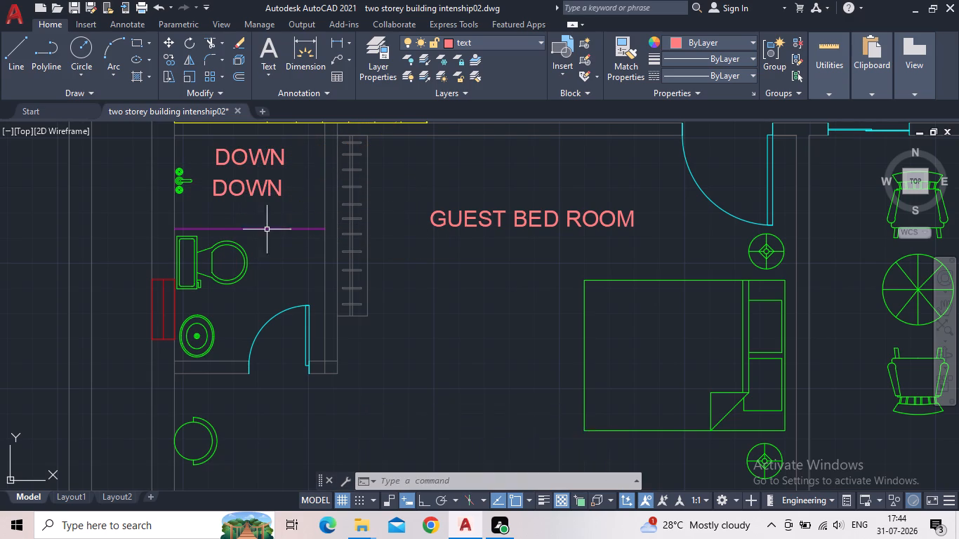
# Change the upper DOWN copy in the guest toilet to TOILET.
pyautogui.tripleClick(255, 162)
pyautogui.moveTo(284, 163); pyautogui.dragTo(201, 171)
pyautogui.write('TOILET')
pyautogui.press('Return')
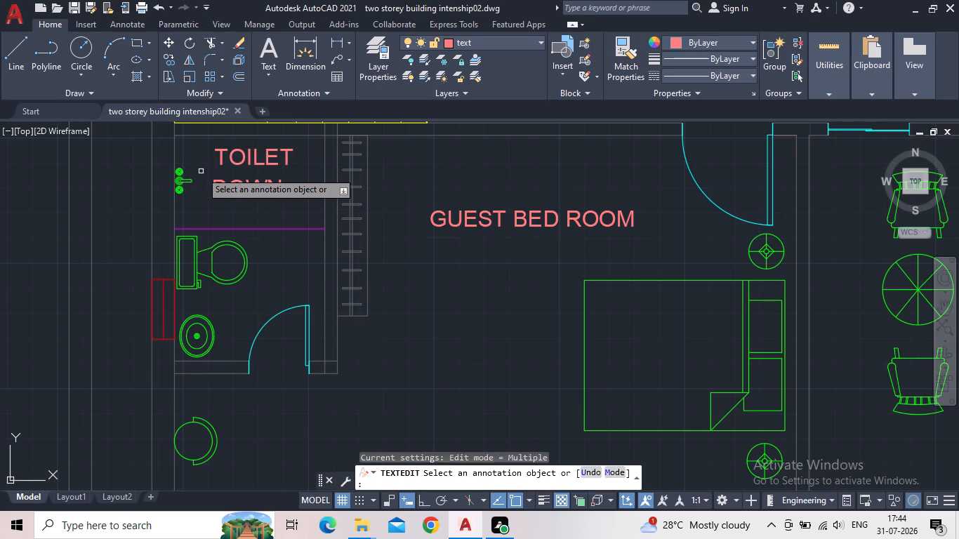
pyautogui.press('Escape')
# Replace the lower DOWN copy in the guest toilet with the size text 5'0"X7'6".
pyautogui.tripleClick(260, 185)
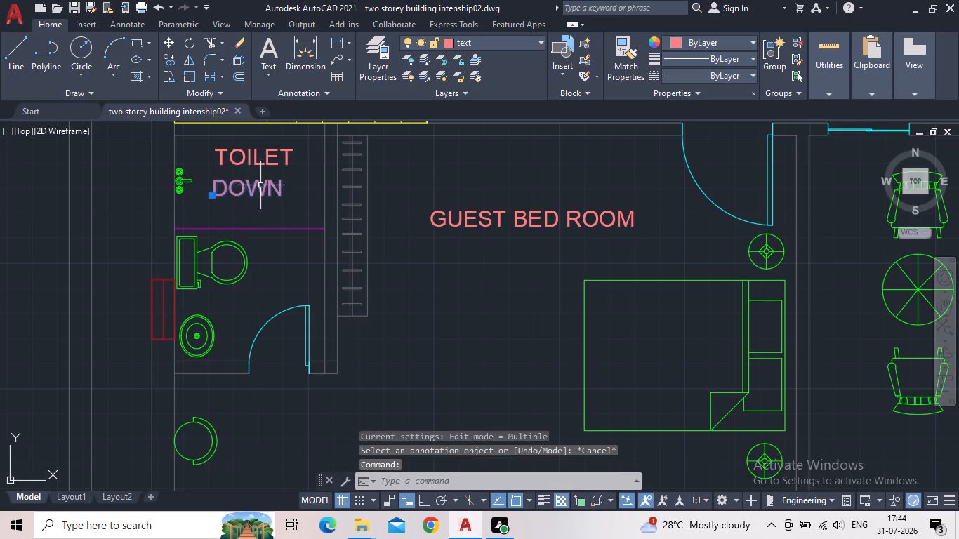
pyautogui.moveTo(281, 193); pyautogui.dragTo(210, 197)
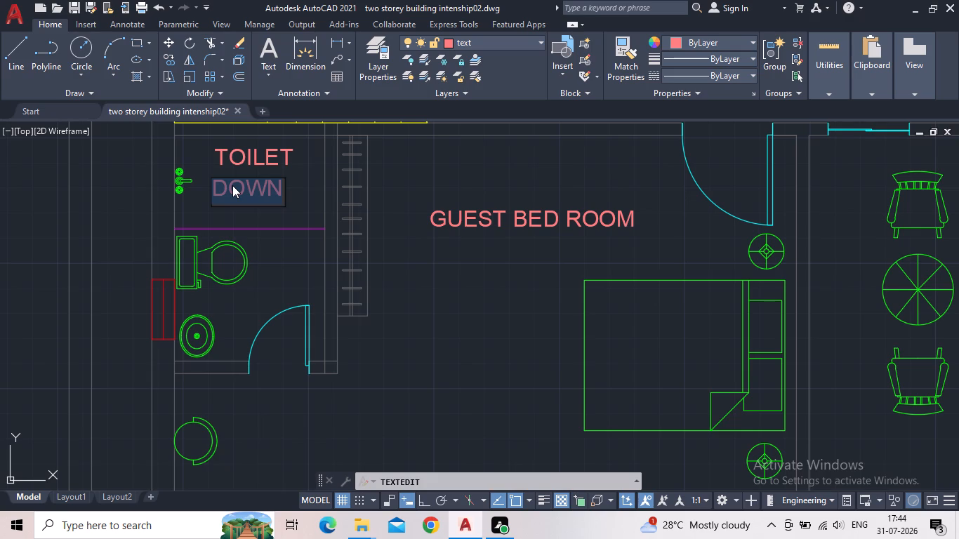
pyautogui.write('5;')
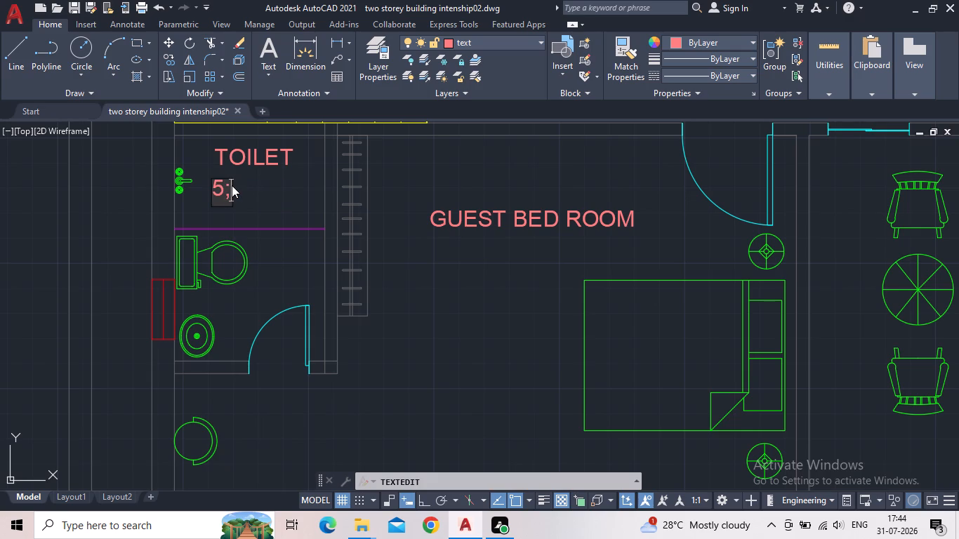
pyautogui.press('BackSpace')
pyautogui.press("'")
pyautogui.press('0')
pyautogui.hotkey('shift', '"')
pyautogui.press('x')
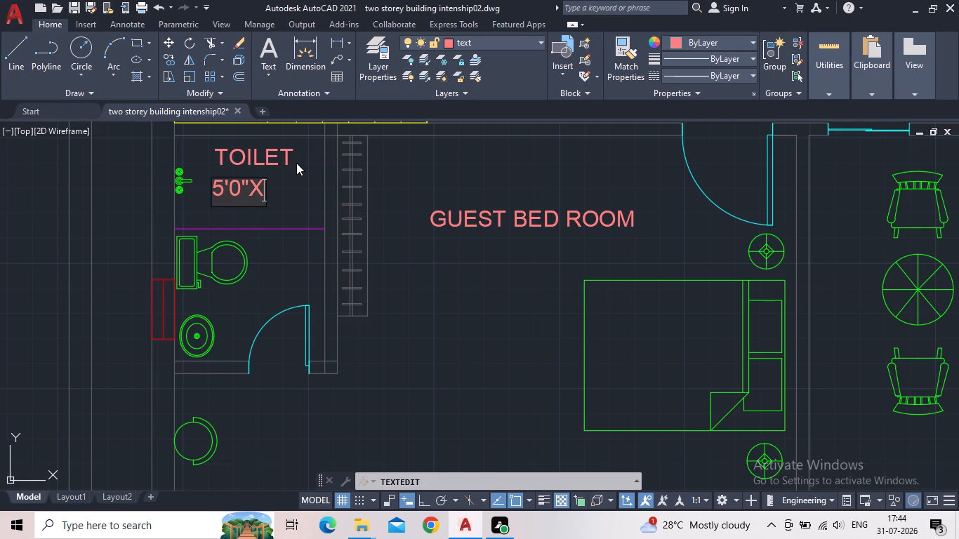
pyautogui.write('7\'6"')
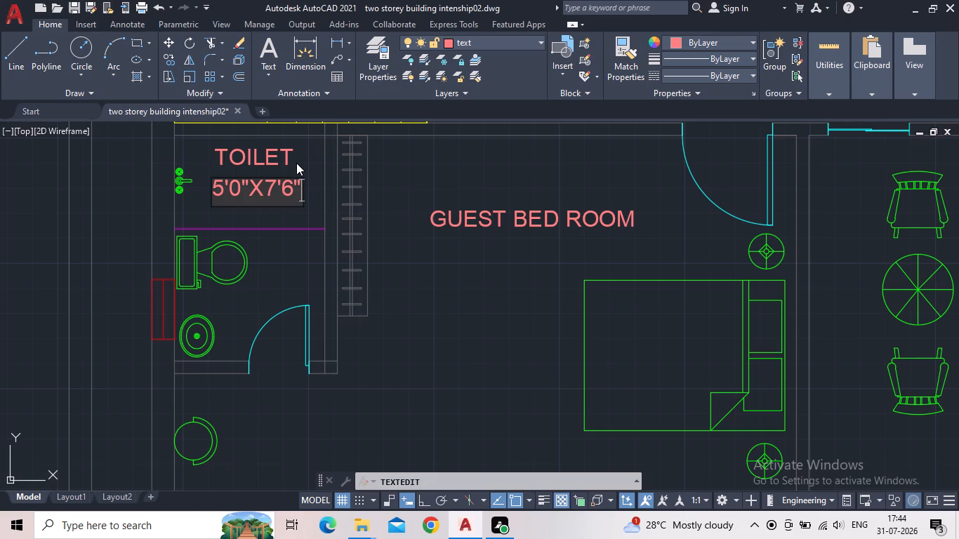
pyautogui.press('Return')
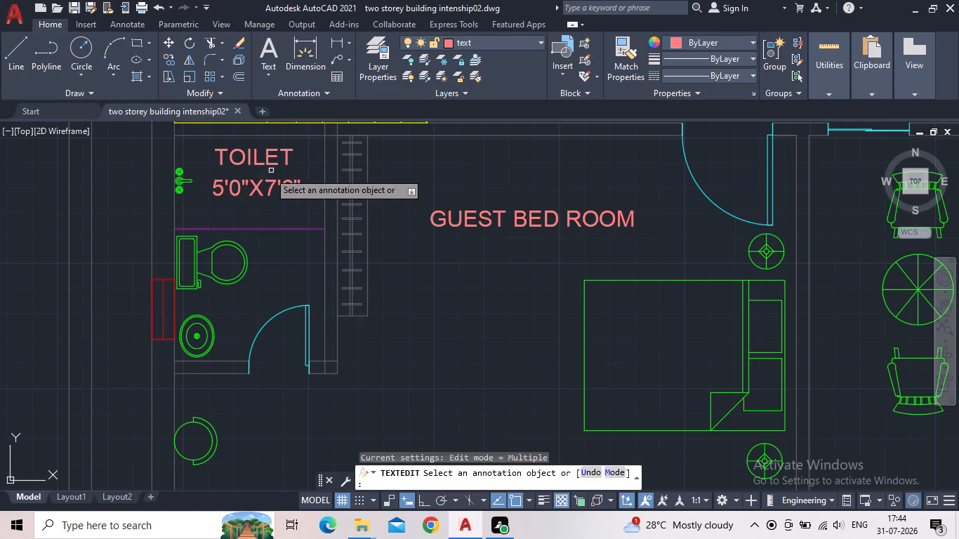
pyautogui.scroll(1, 20, 100)
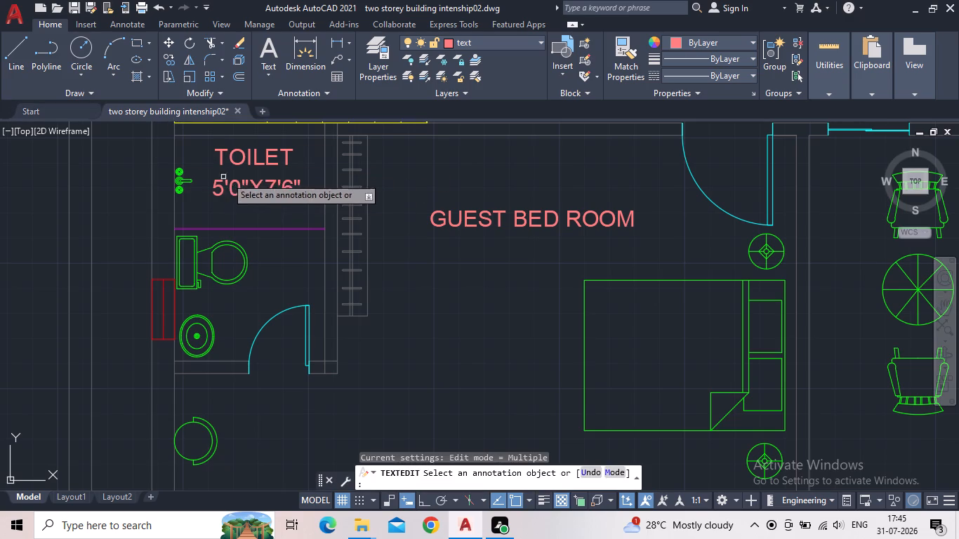
pyautogui.moveTo(250, 194); pyautogui.dragTo(265, 264, button='middle')
pyautogui.scroll(1, 252, 199)
pyautogui.press('Escape')
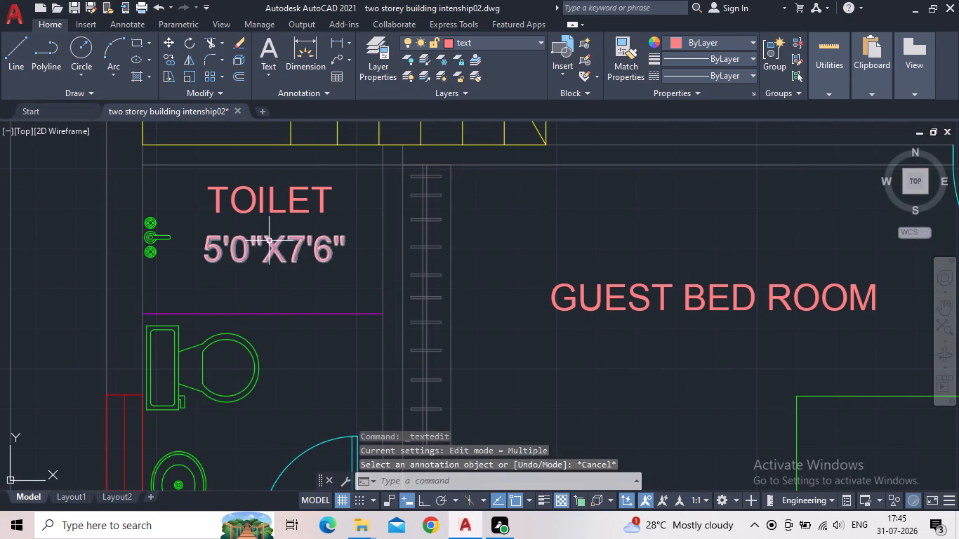
# Move the guest toilet's size text straight down about 8 inches, to just above the purple partition line.
pyautogui.click(252, 241)
pyautogui.moveTo(200, 260); pyautogui.dragTo(204, 272)
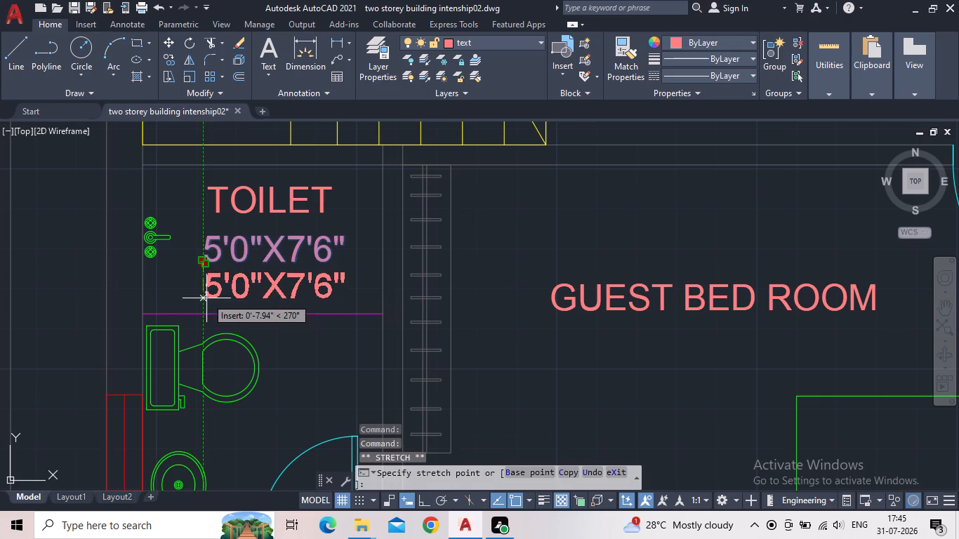
pyautogui.click(207, 299)
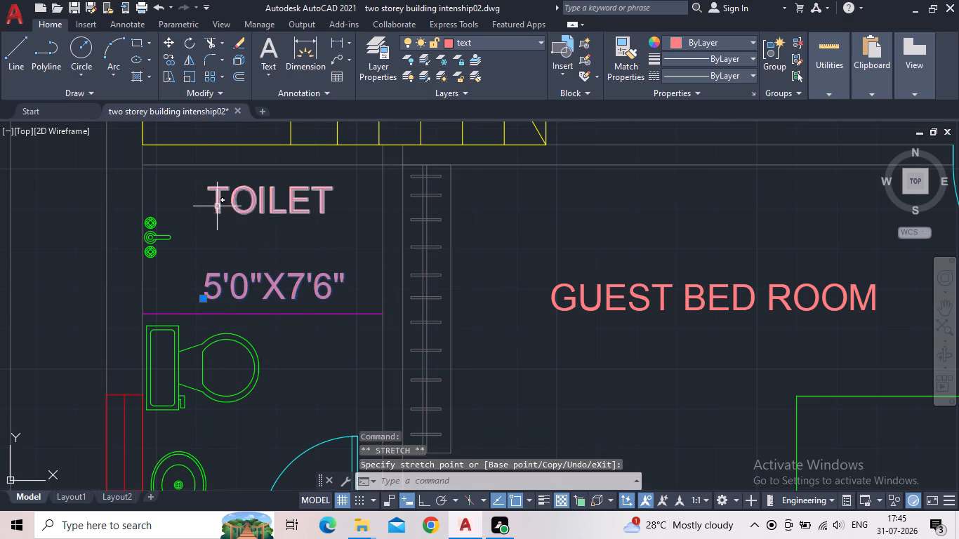
# Shift the guest toilet's TOILET label horizontally toward the outer wall, closer to the shower fitting.
pyautogui.click(218, 205)
pyautogui.moveTo(209, 215); pyautogui.dragTo(190, 215)
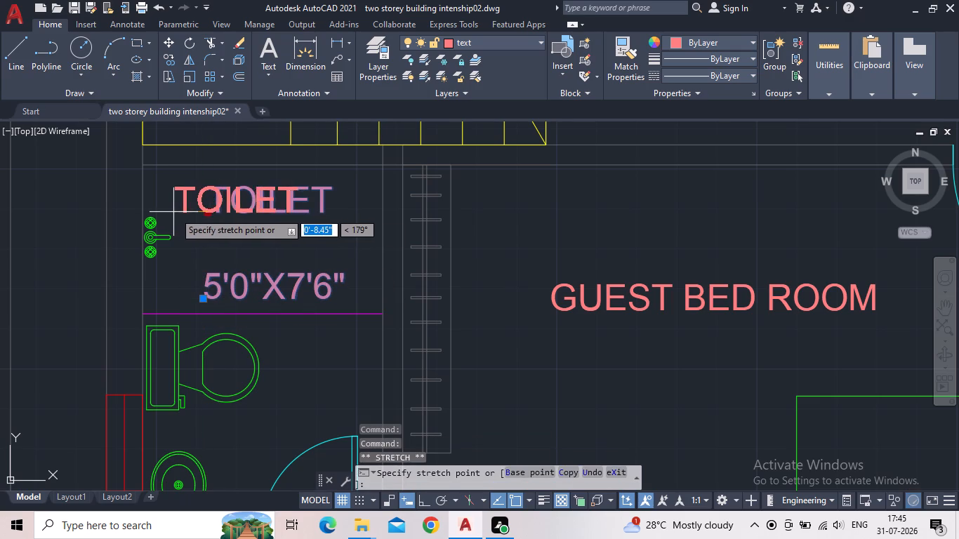
pyautogui.click(176, 213)
pyautogui.press('Escape')
# Open the guest toilet's TOILET label for text editing.
pyautogui.tripleClick(296, 200)
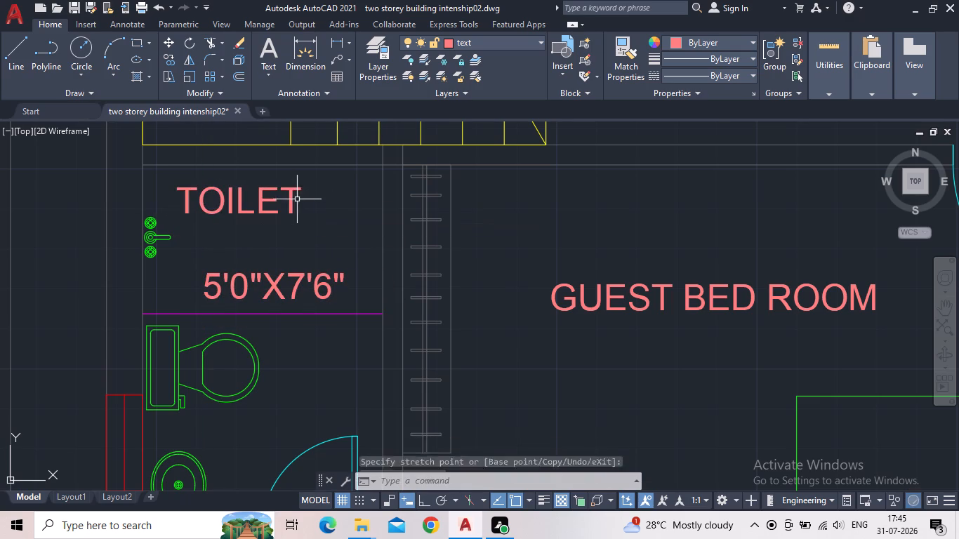
pyautogui.click(293, 199)
pyautogui.click(293, 199)
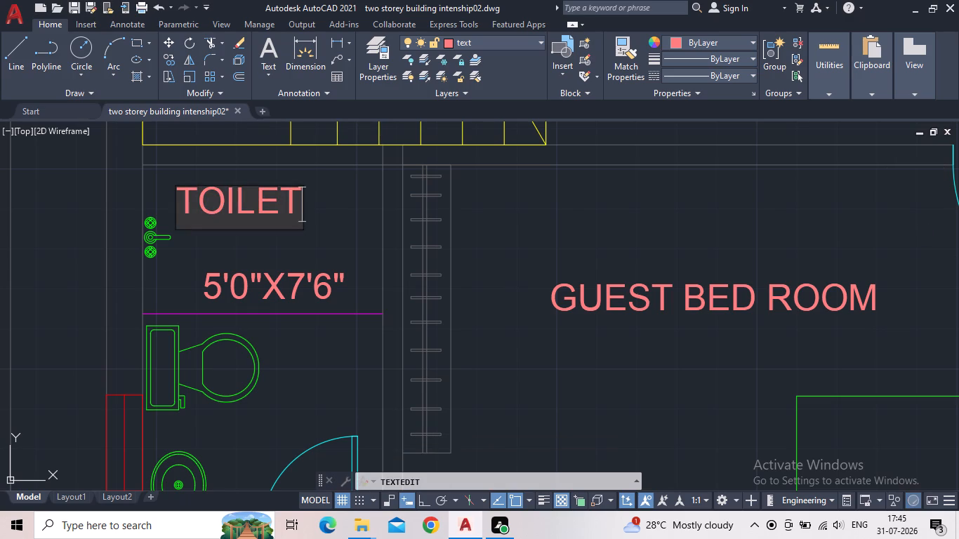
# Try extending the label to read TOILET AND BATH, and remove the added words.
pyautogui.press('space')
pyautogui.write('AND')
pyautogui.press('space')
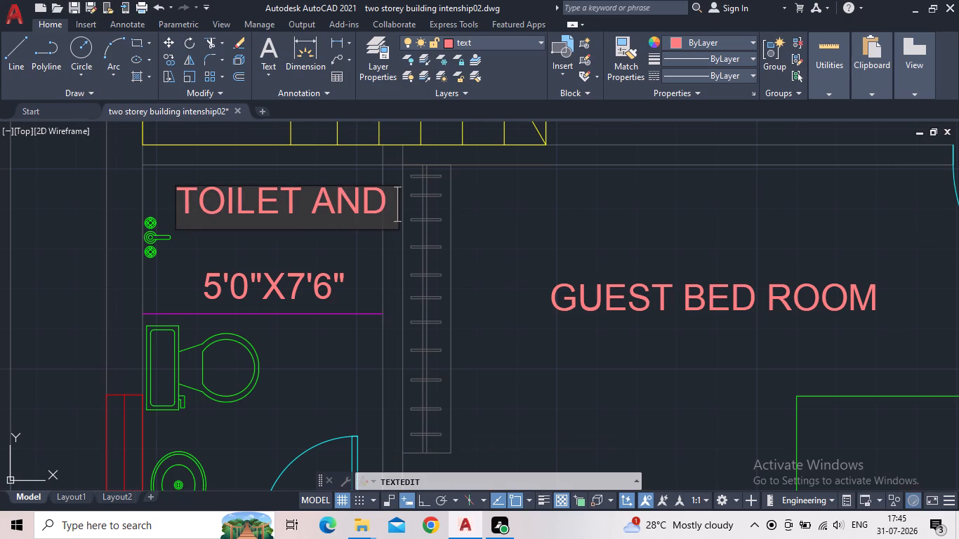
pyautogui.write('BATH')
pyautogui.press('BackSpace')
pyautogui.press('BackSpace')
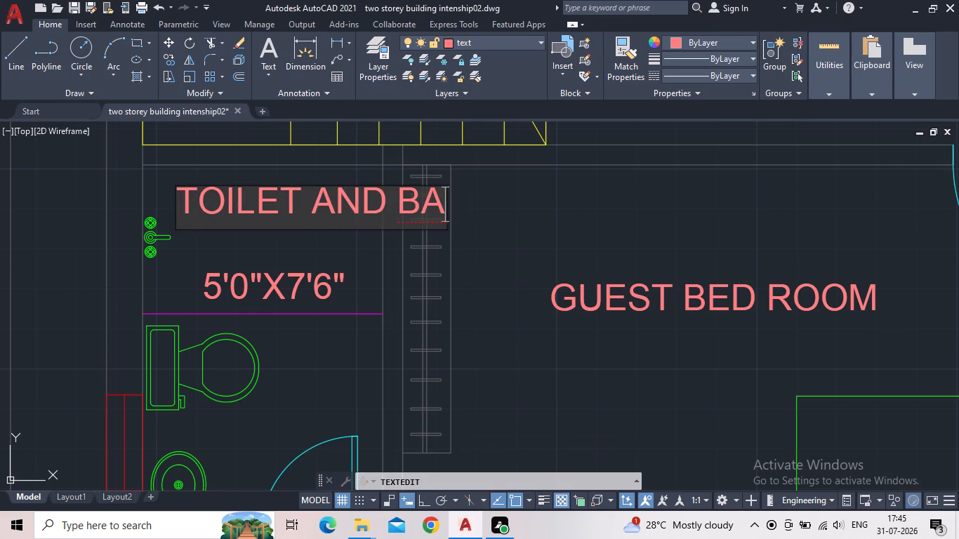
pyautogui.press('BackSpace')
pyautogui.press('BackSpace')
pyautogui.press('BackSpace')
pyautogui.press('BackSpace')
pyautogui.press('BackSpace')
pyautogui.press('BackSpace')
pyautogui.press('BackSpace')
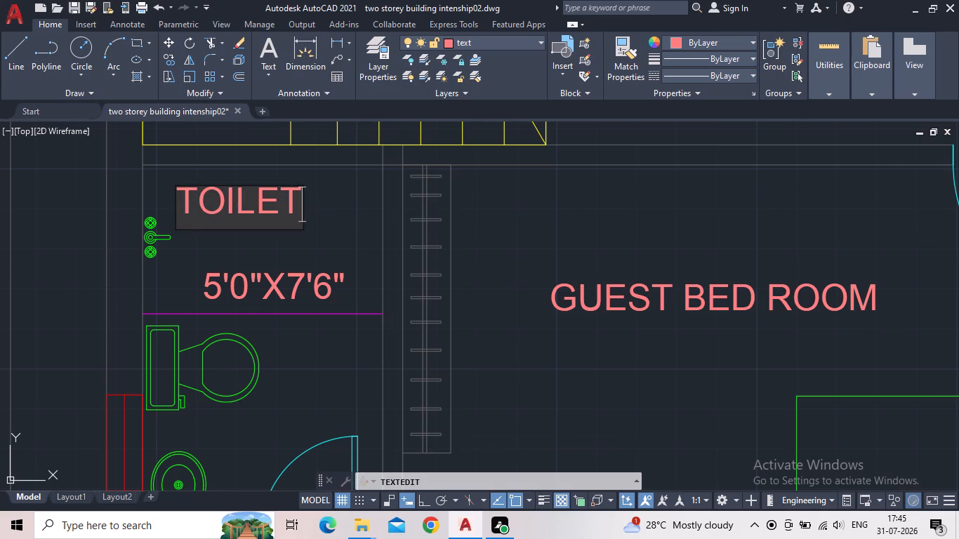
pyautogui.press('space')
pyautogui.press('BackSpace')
# Extend the guest toilet's TOILET label to read "TOILET &".
pyautogui.hotkey('shift', '&')
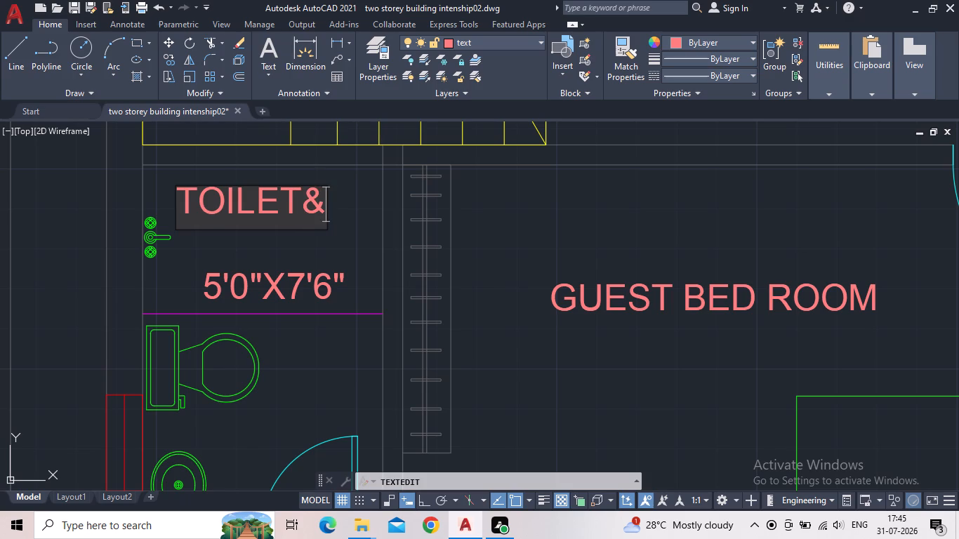
pyautogui.press('Left')
pyautogui.press('space')
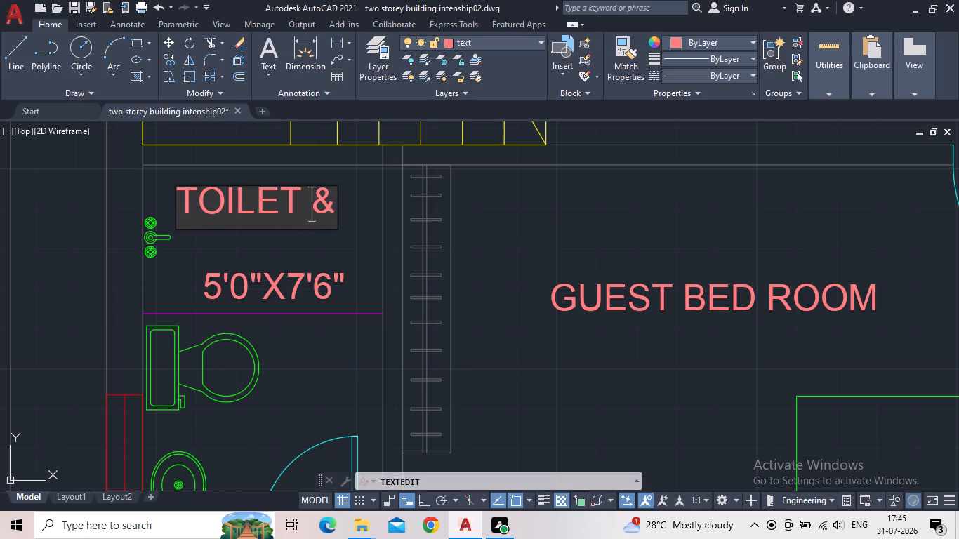
pyautogui.press('Right')
pyautogui.press('Return')
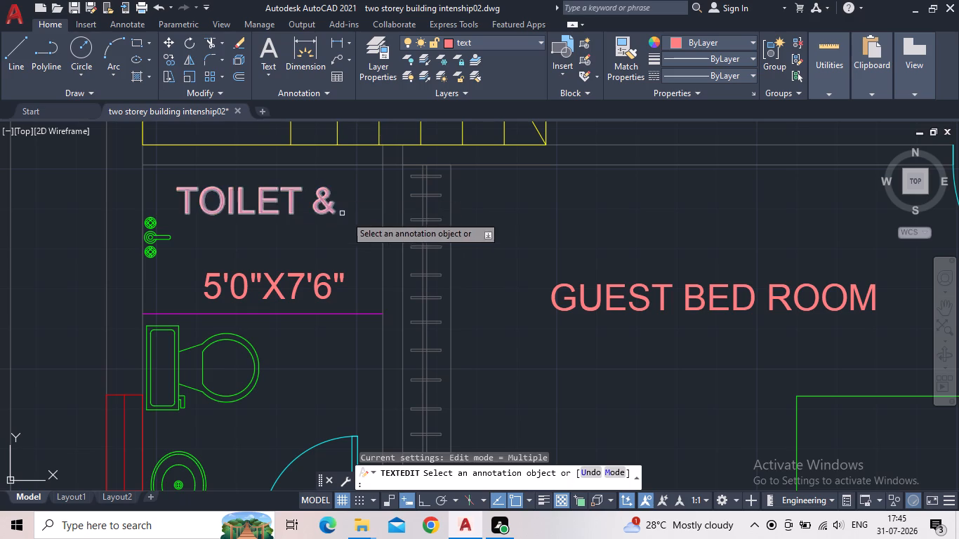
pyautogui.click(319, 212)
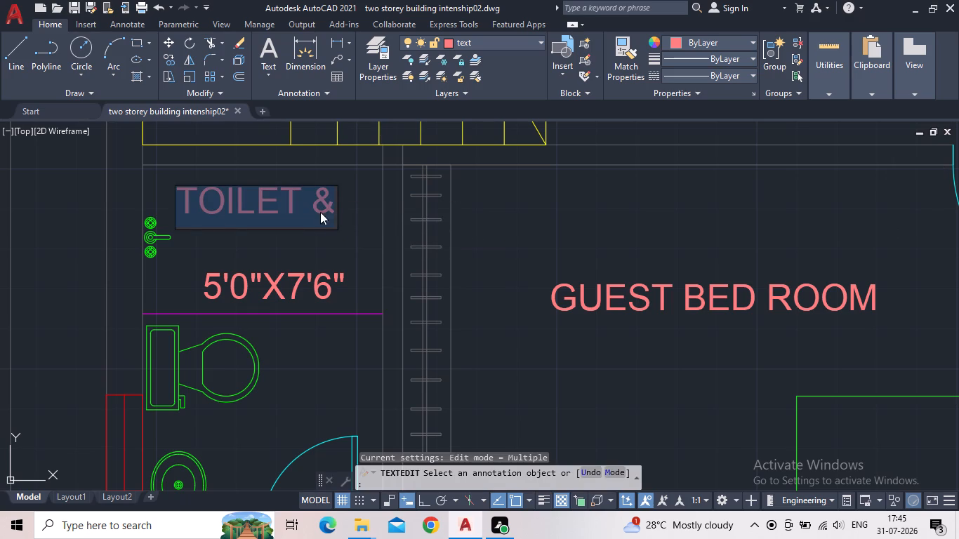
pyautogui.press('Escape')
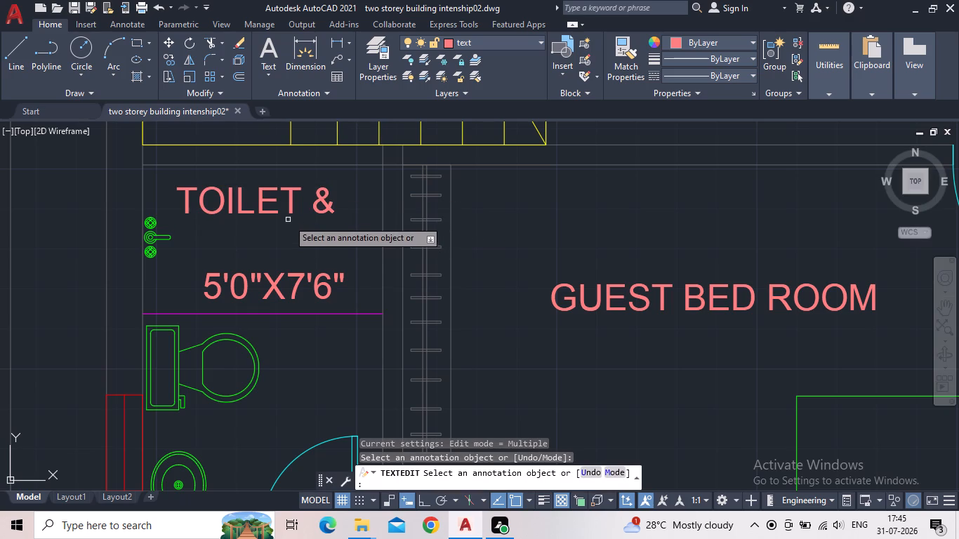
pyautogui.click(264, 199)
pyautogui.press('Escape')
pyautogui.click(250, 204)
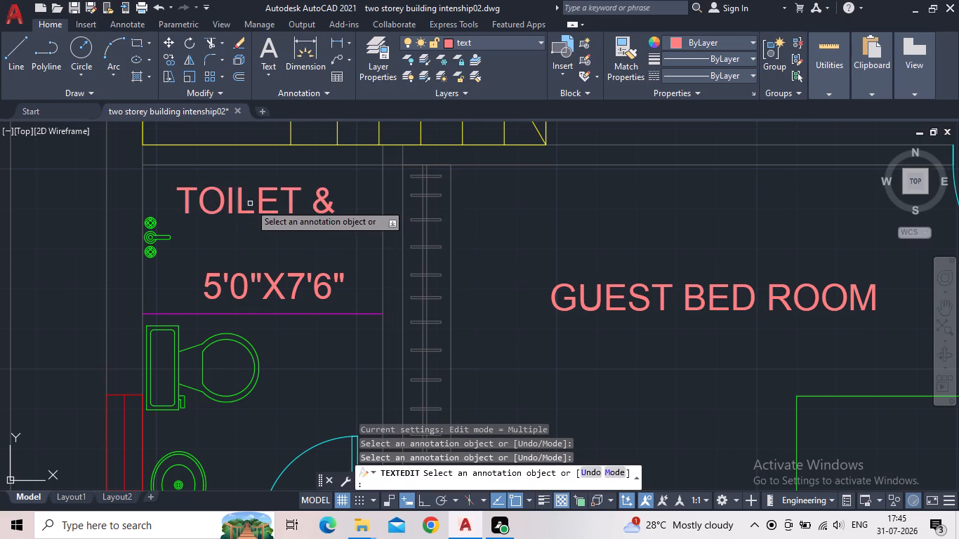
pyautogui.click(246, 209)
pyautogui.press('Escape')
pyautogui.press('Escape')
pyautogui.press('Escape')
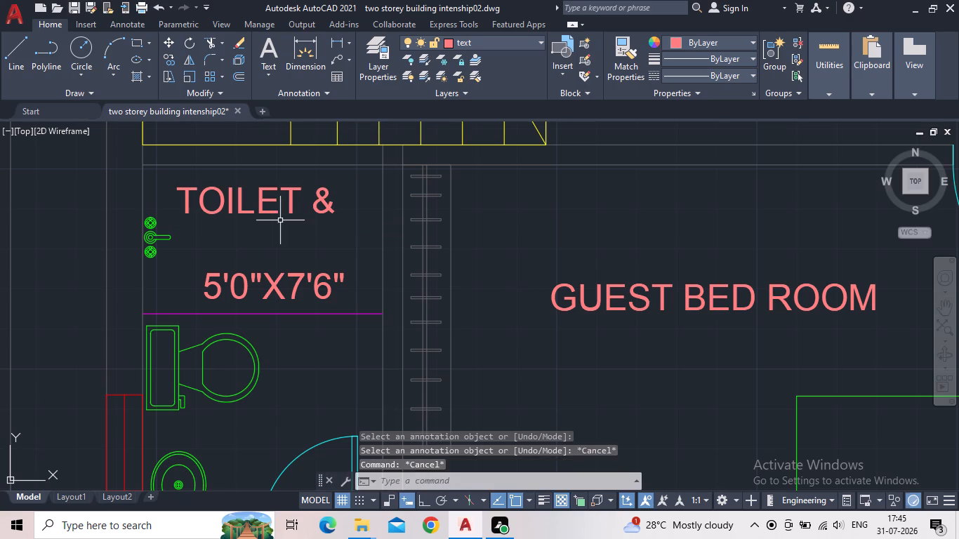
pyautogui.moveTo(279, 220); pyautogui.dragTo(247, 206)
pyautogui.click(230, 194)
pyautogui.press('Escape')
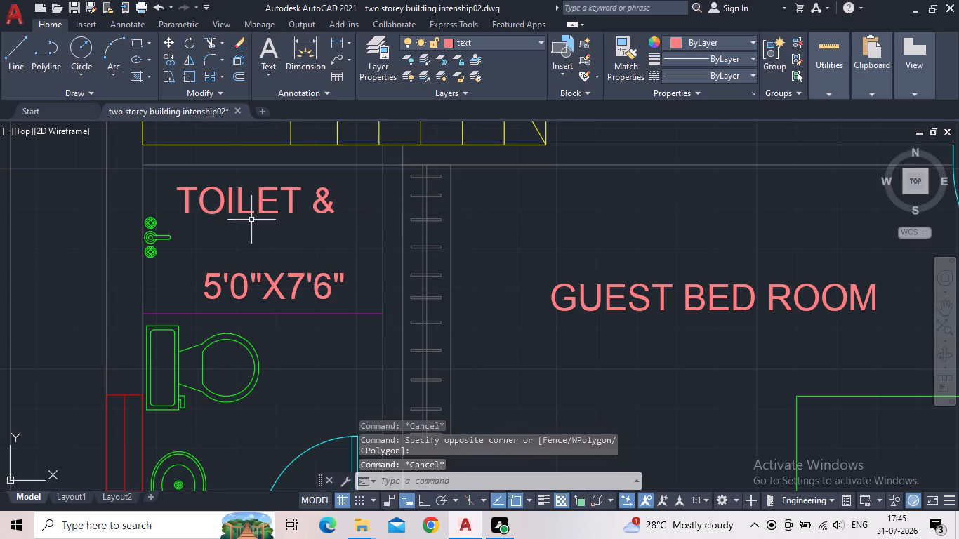
# Copy the "TOILET &" label to just below itself, above the guest toilet's size text.
pyautogui.click(225, 208)
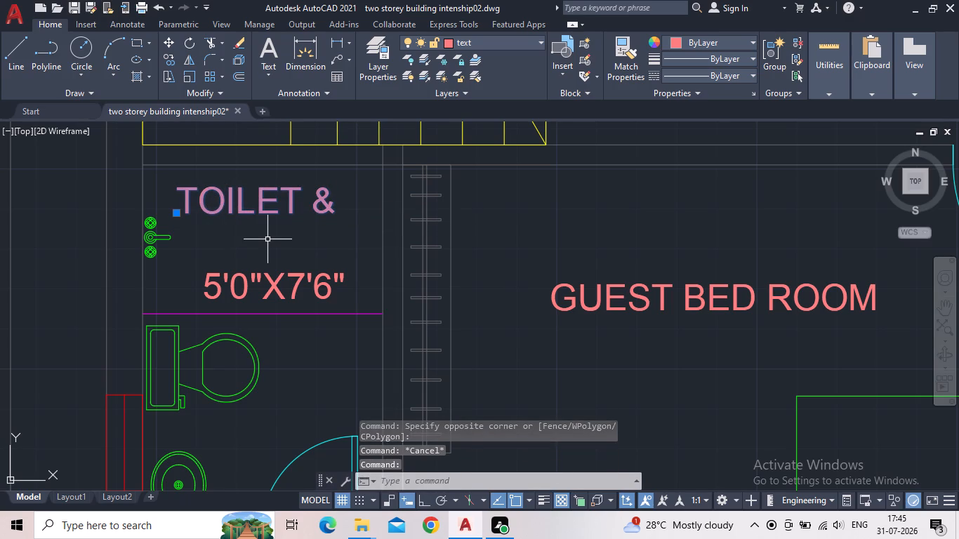
pyautogui.press('c')
pyautogui.press('o')
pyautogui.press('Return')
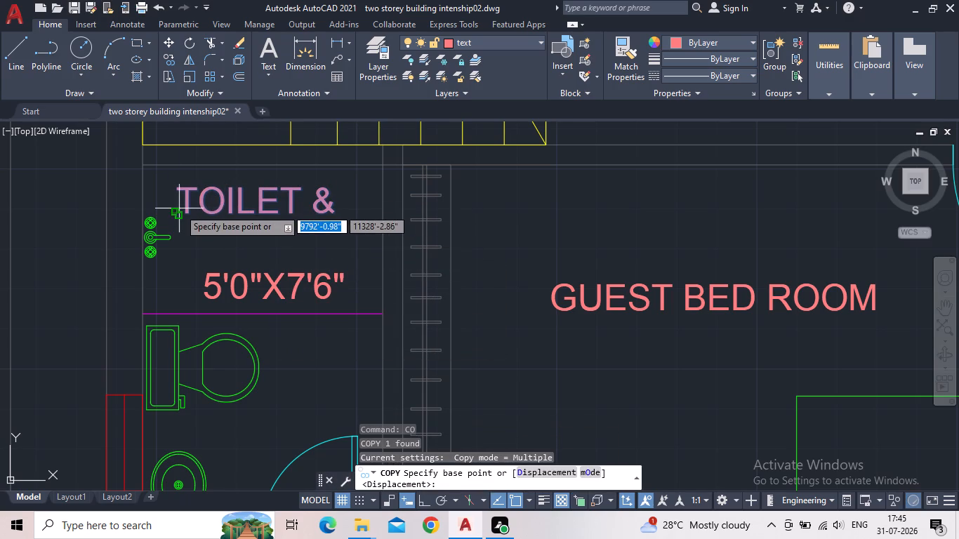
pyautogui.click(180, 211)
pyautogui.click(183, 255)
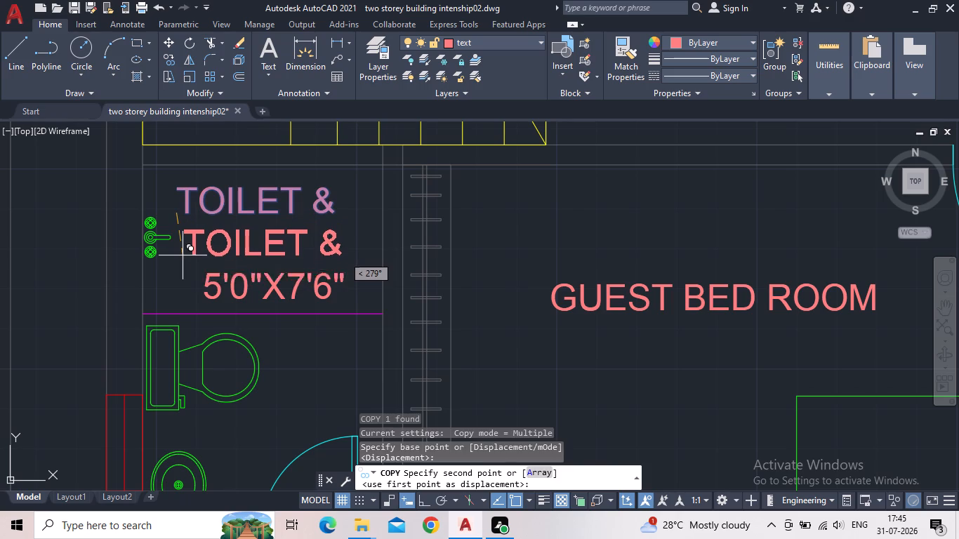
pyautogui.press('Escape')
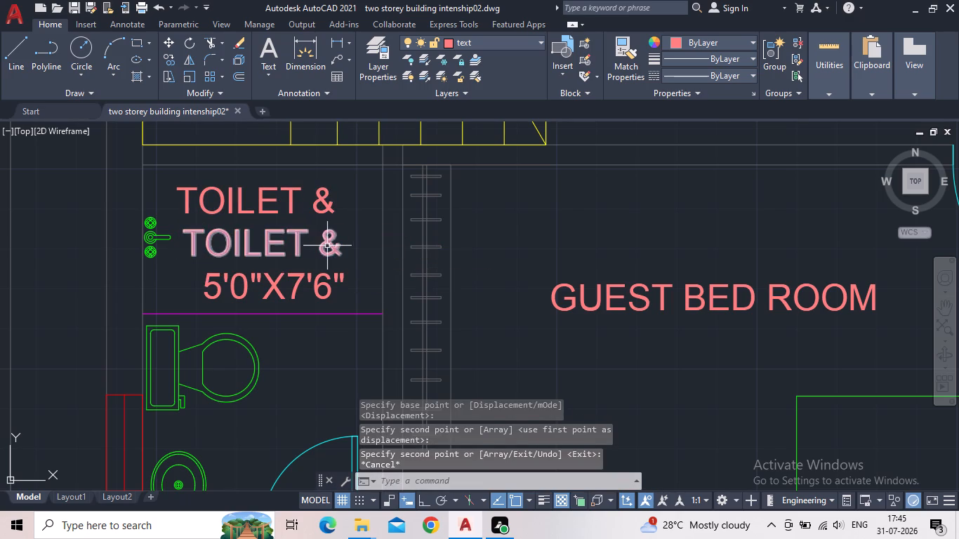
# Change the copied lower "TOILET &" label to read BATHROOM.
pyautogui.tripleClick(331, 246)
pyautogui.moveTo(343, 245); pyautogui.dragTo(284, 247)
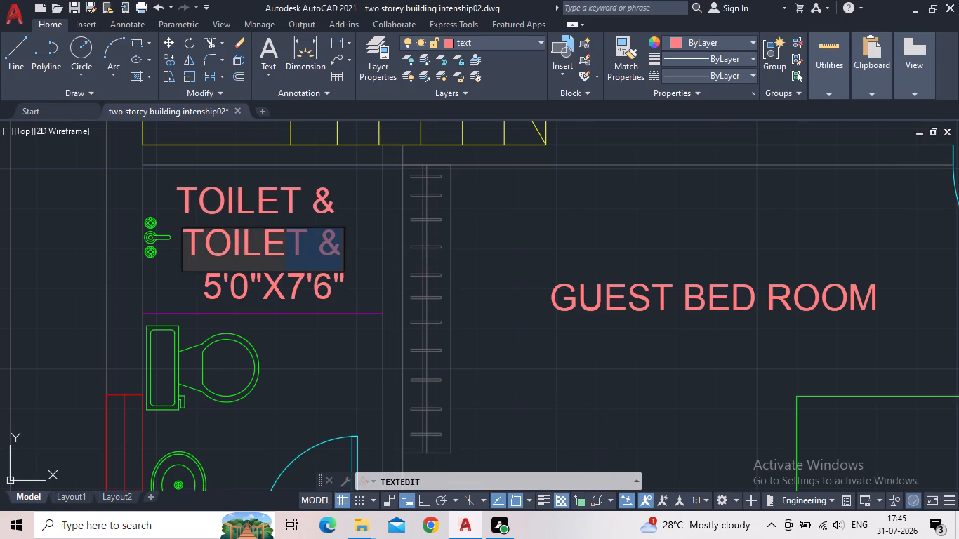
pyautogui.moveTo(284, 247); pyautogui.dragTo(183, 244)
pyautogui.write('BATHROO')
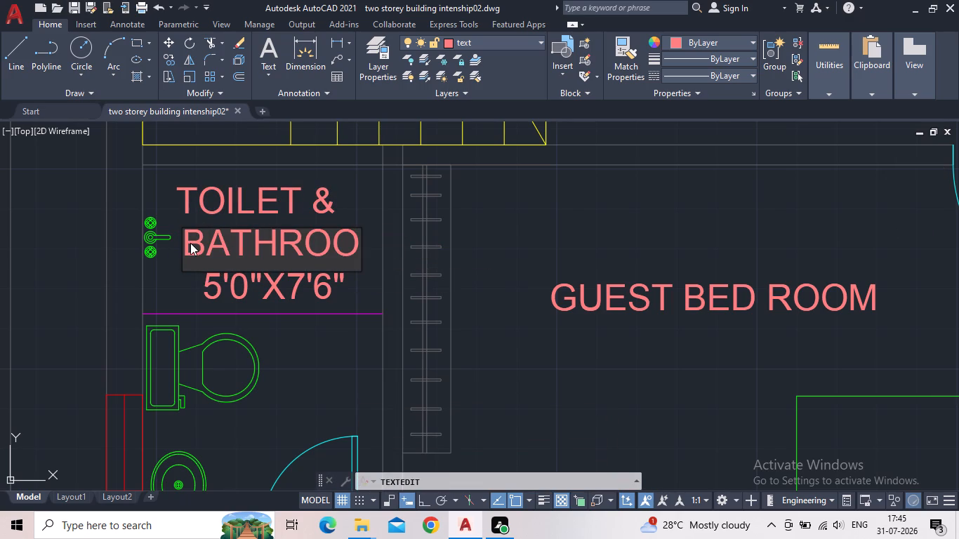
pyautogui.press('m')
pyautogui.press('Return')
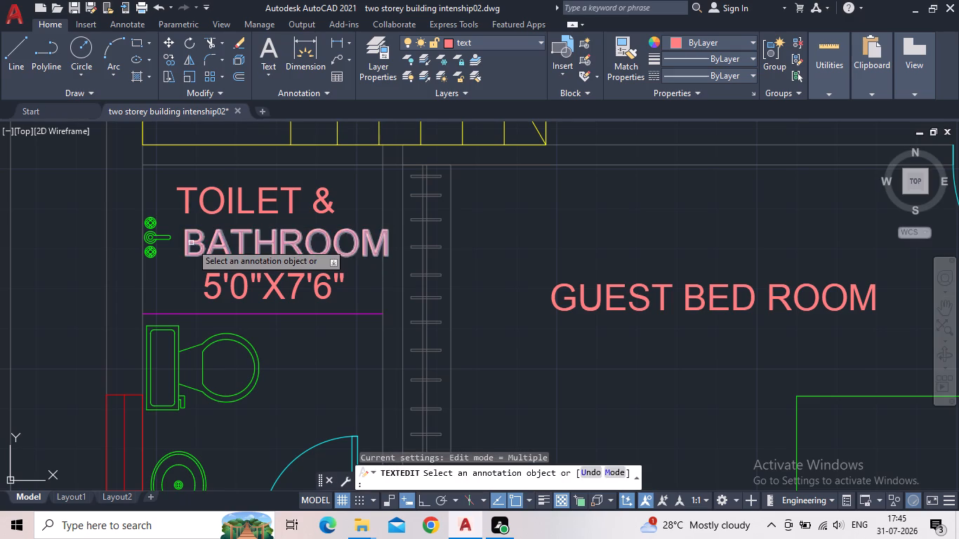
pyautogui.scroll(-1, 203, 242)
pyautogui.moveTo(256, 225); pyautogui.dragTo(323, 153, button='middle')
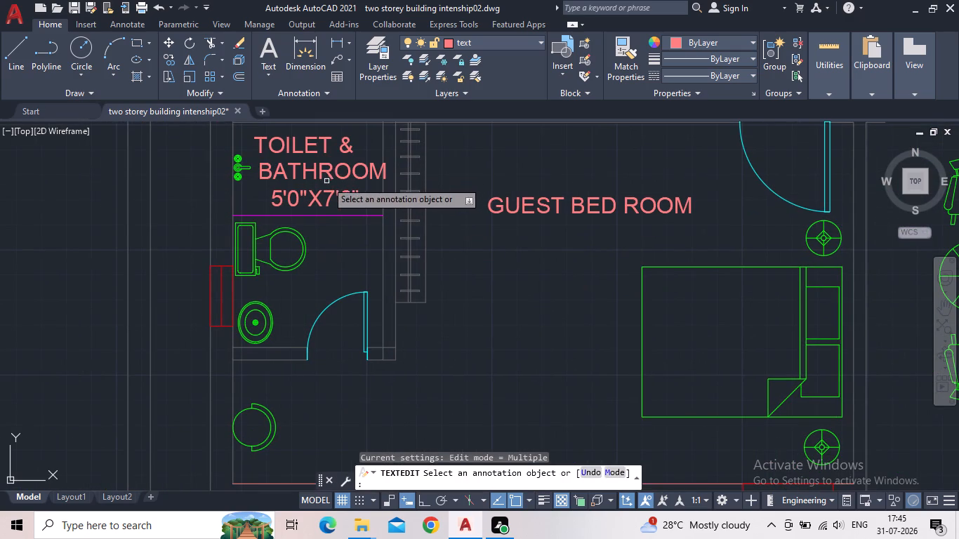
pyautogui.press('Escape')
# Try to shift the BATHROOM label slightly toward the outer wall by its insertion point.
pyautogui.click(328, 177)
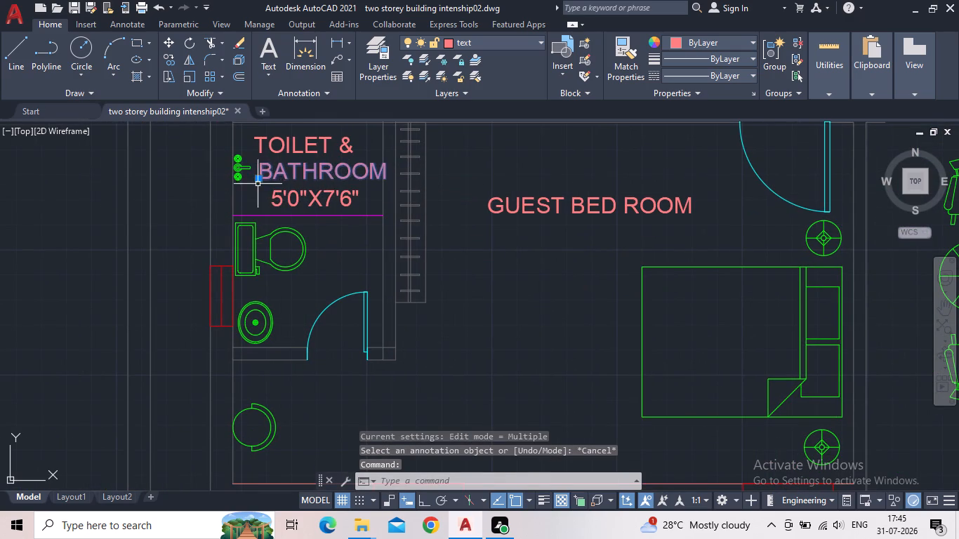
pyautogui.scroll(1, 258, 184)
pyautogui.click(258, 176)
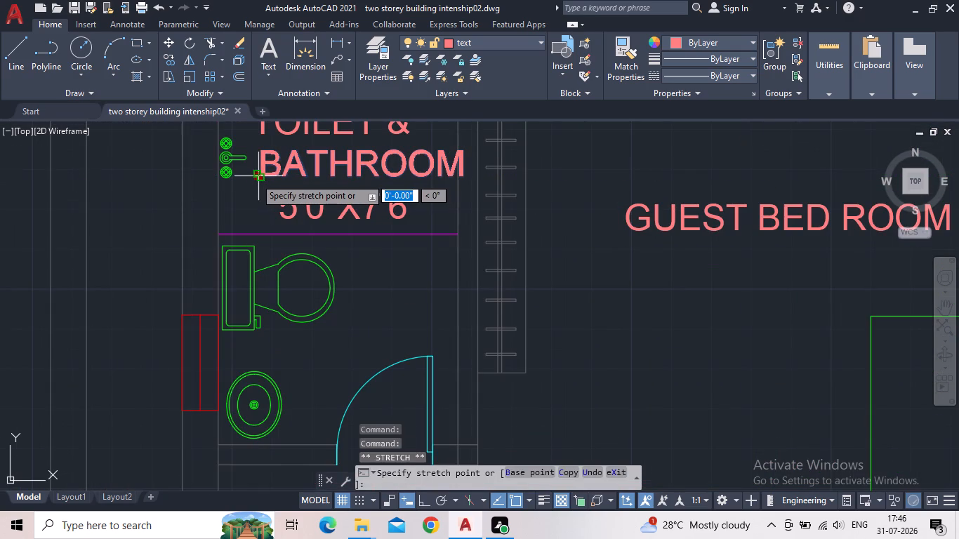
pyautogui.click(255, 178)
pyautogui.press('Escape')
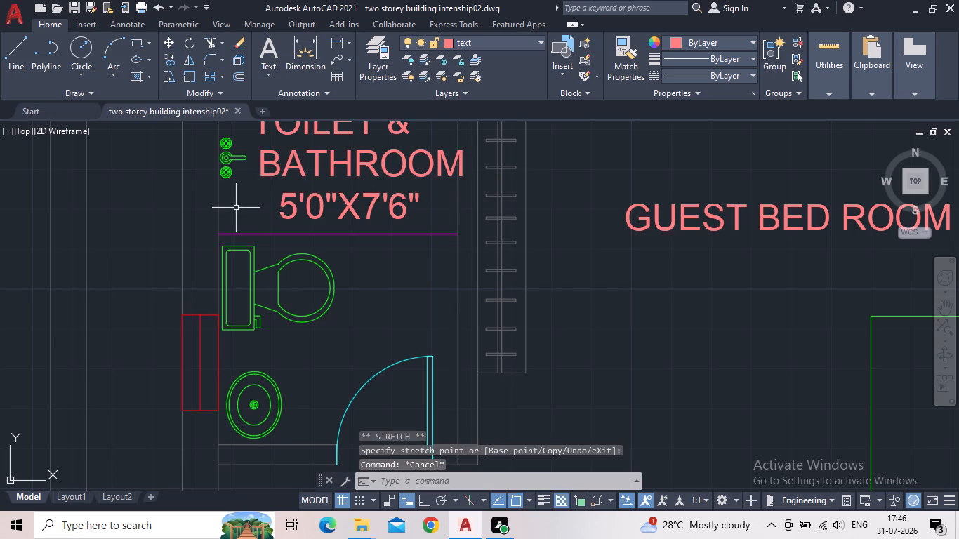
# Shift the BATHROOM label horizontally about 1.6 inches toward the outer wall, in line with the "TOILET &" text above.
pyautogui.moveTo(307, 218); pyautogui.dragTo(287, 265, button='middle')
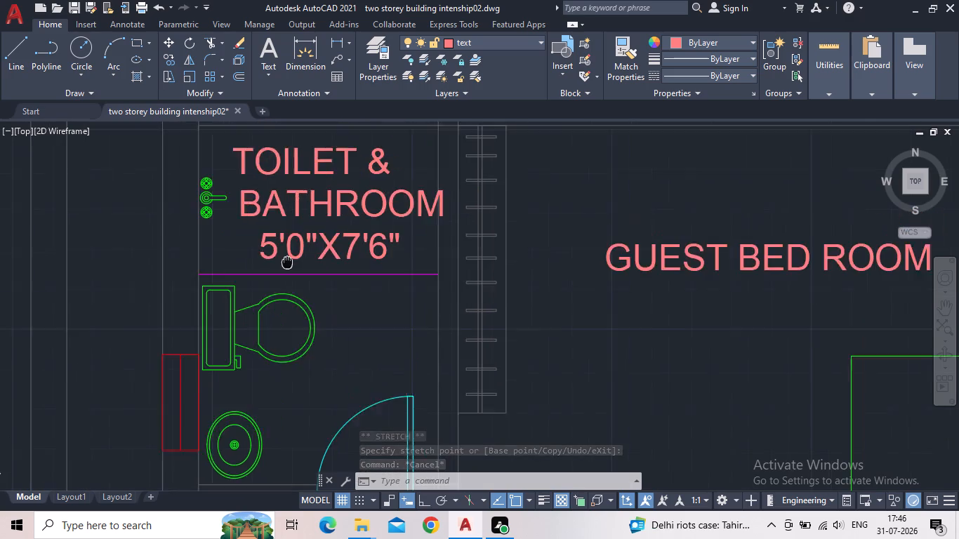
pyautogui.moveTo(287, 265); pyautogui.dragTo(287, 305, button='middle')
pyautogui.scroll(-1, 295, 299)
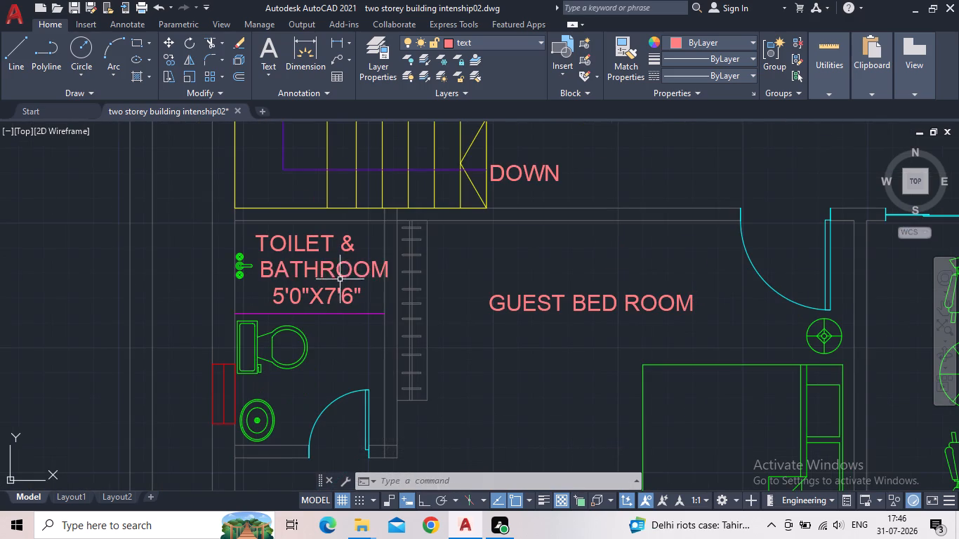
pyautogui.click(315, 273)
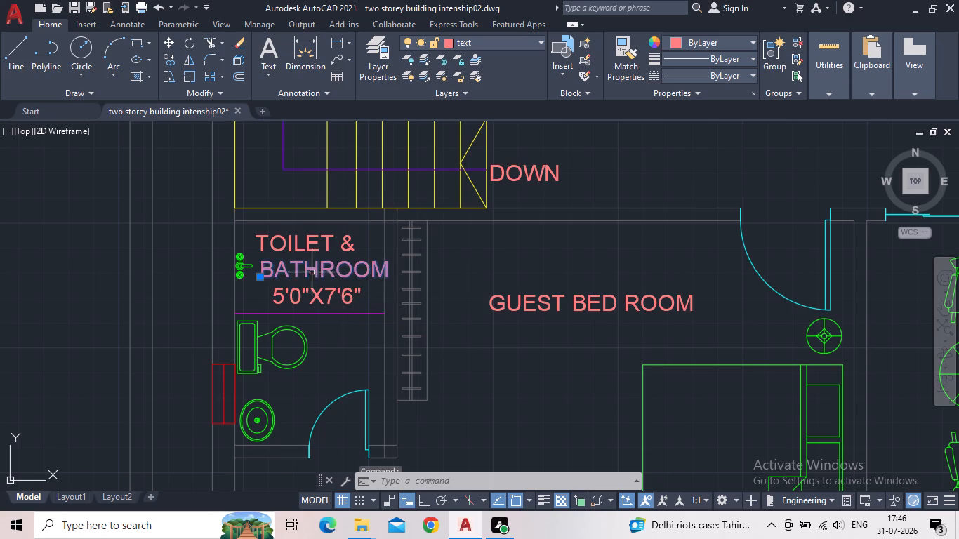
pyautogui.scroll(2, 258, 274)
pyautogui.click(260, 281)
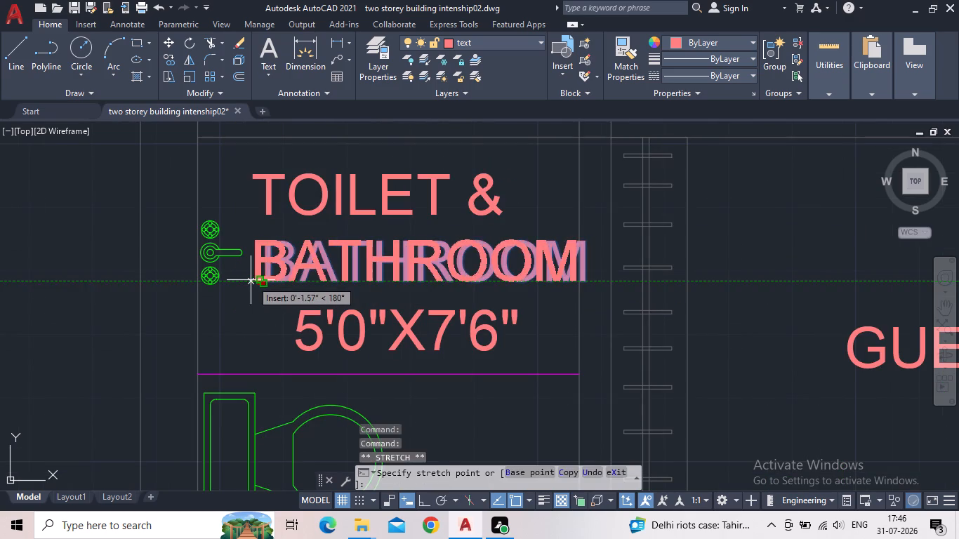
pyautogui.click(253, 280)
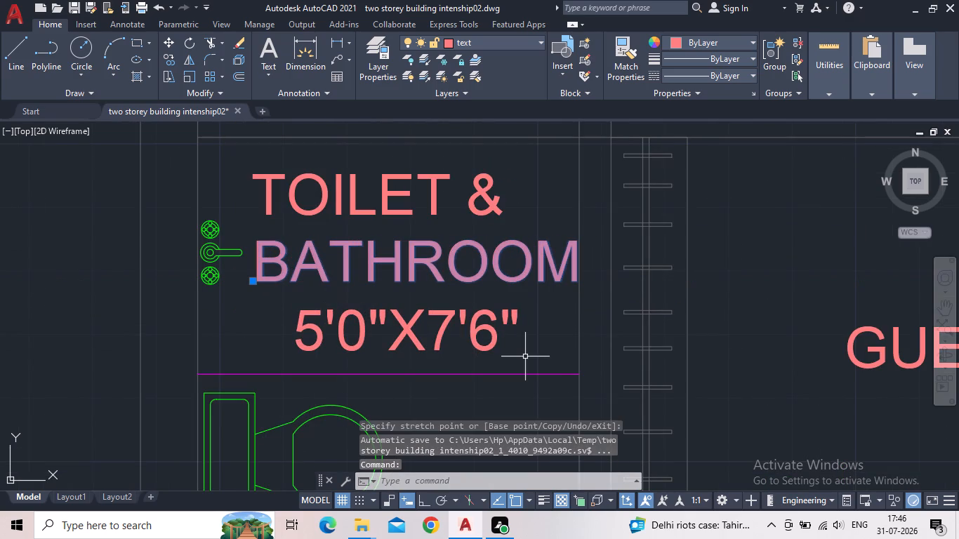
pyautogui.press('Escape')
# Scale the guest toilet's three text lines down by a factor of about 0.65 from the size text's insertion point.
pyautogui.moveTo(524, 356); pyautogui.dragTo(517, 350)
pyautogui.click(322, 187)
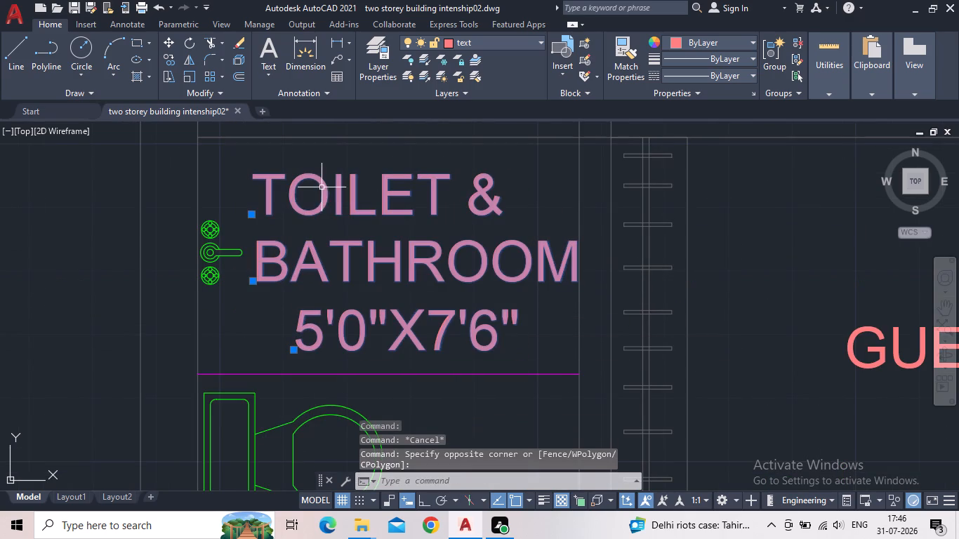
pyautogui.write('SC')
pyautogui.press('space')
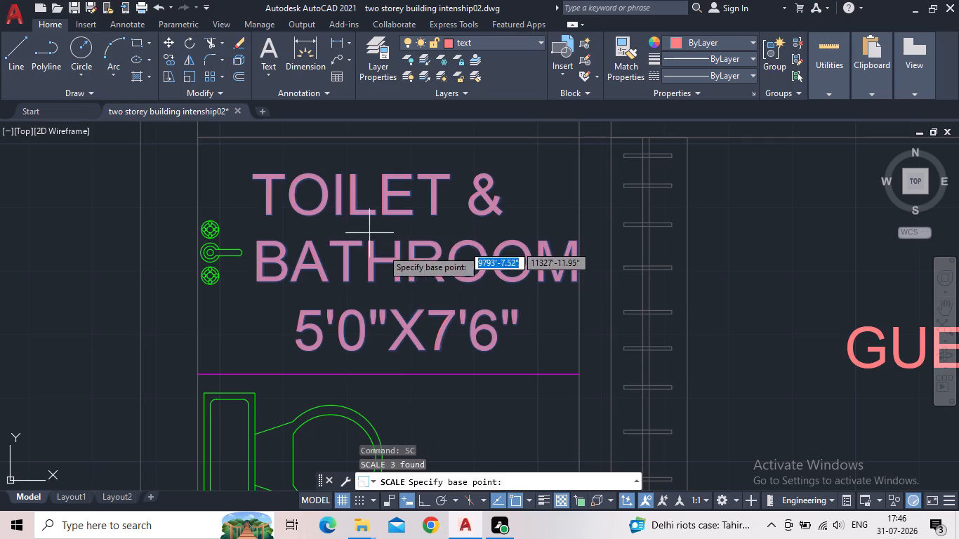
pyautogui.click(297, 351)
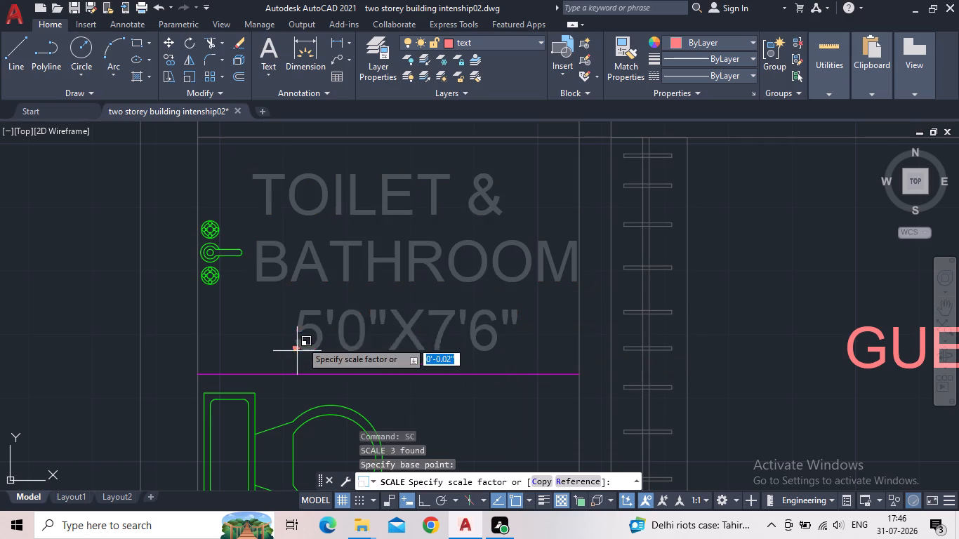
pyautogui.click(362, 267)
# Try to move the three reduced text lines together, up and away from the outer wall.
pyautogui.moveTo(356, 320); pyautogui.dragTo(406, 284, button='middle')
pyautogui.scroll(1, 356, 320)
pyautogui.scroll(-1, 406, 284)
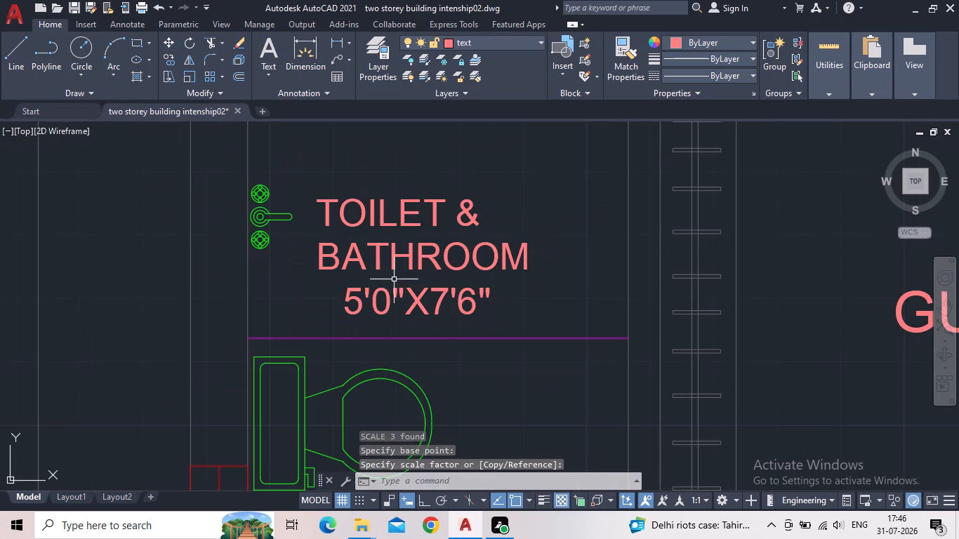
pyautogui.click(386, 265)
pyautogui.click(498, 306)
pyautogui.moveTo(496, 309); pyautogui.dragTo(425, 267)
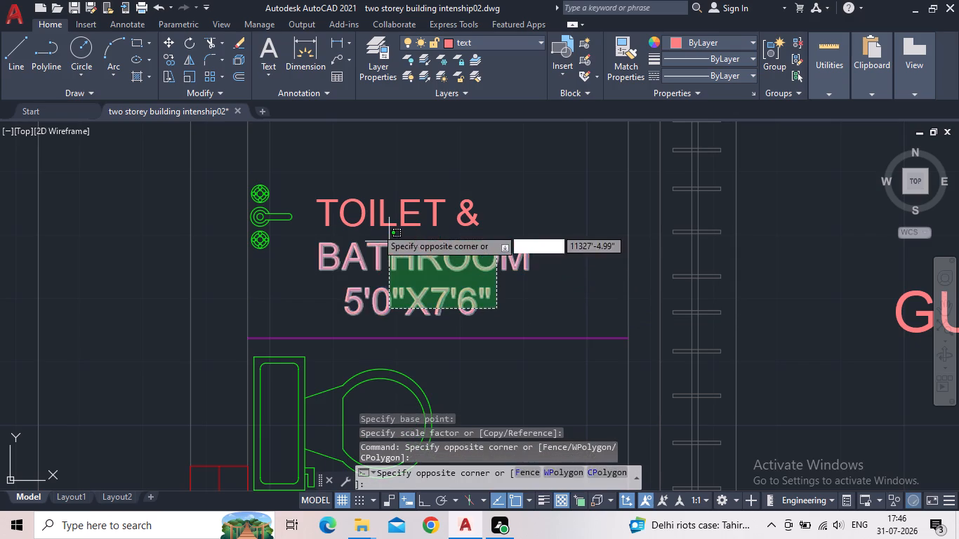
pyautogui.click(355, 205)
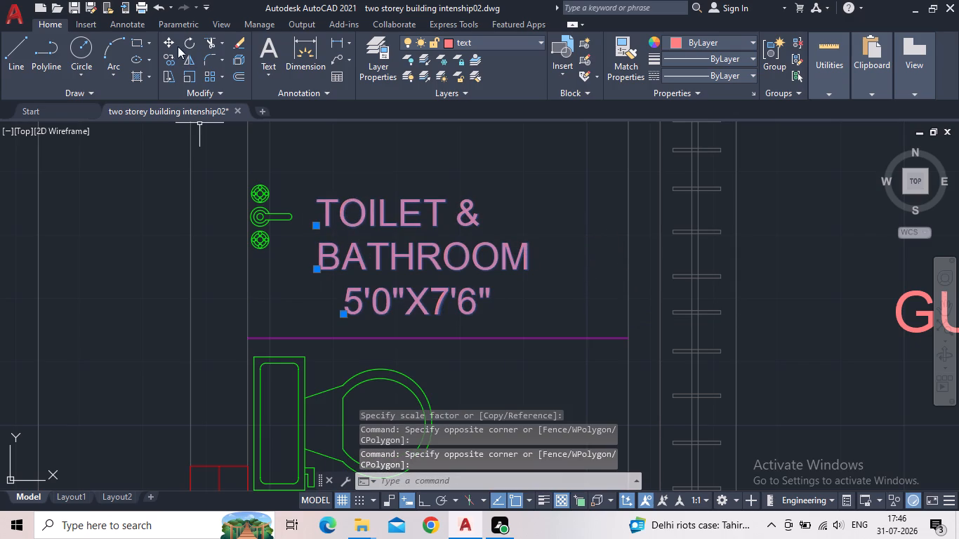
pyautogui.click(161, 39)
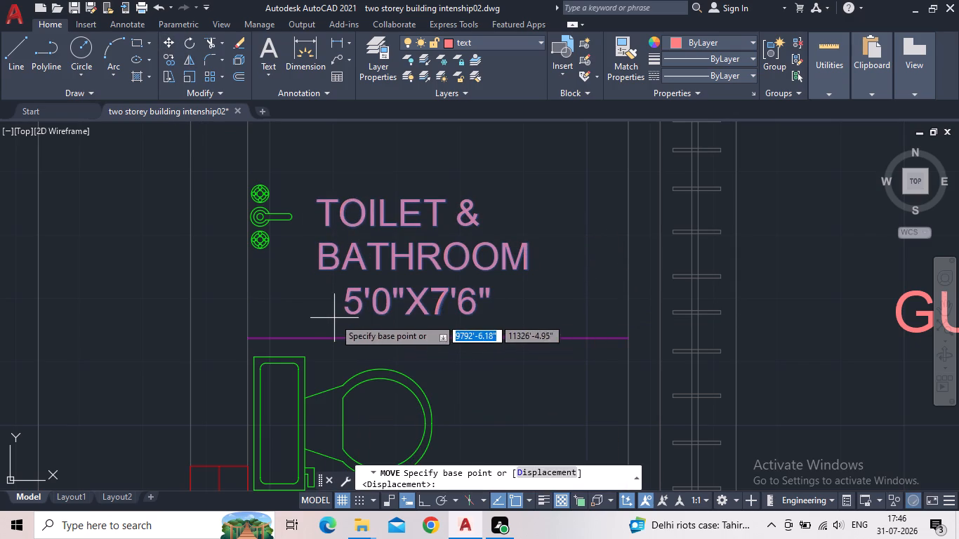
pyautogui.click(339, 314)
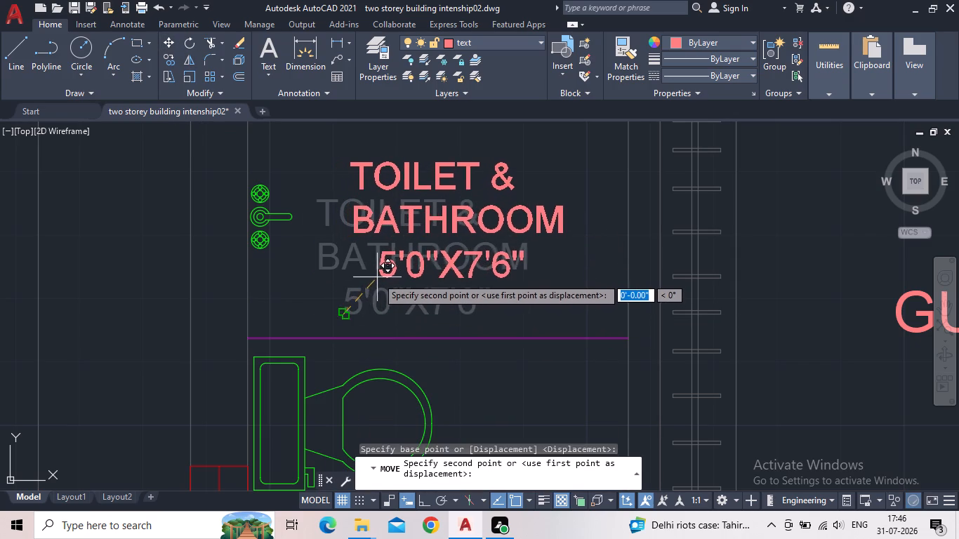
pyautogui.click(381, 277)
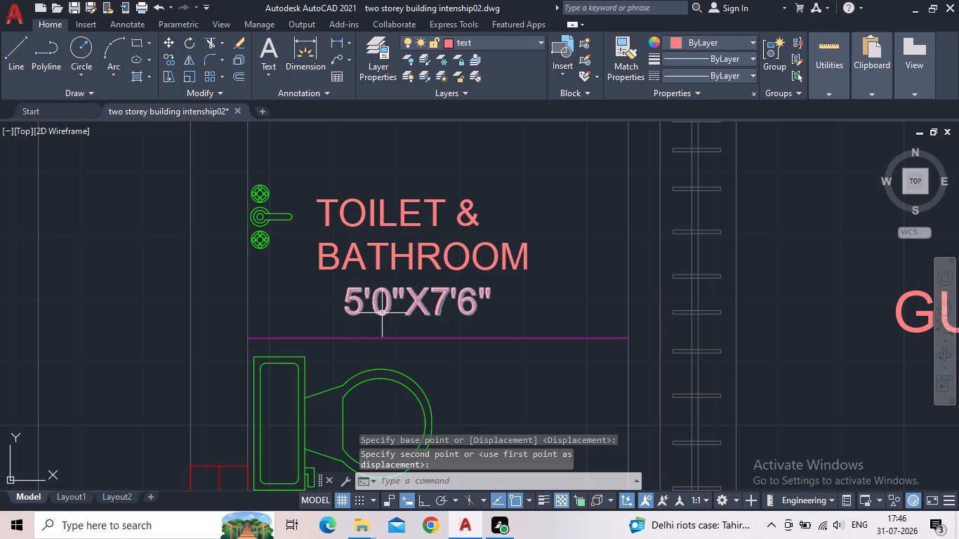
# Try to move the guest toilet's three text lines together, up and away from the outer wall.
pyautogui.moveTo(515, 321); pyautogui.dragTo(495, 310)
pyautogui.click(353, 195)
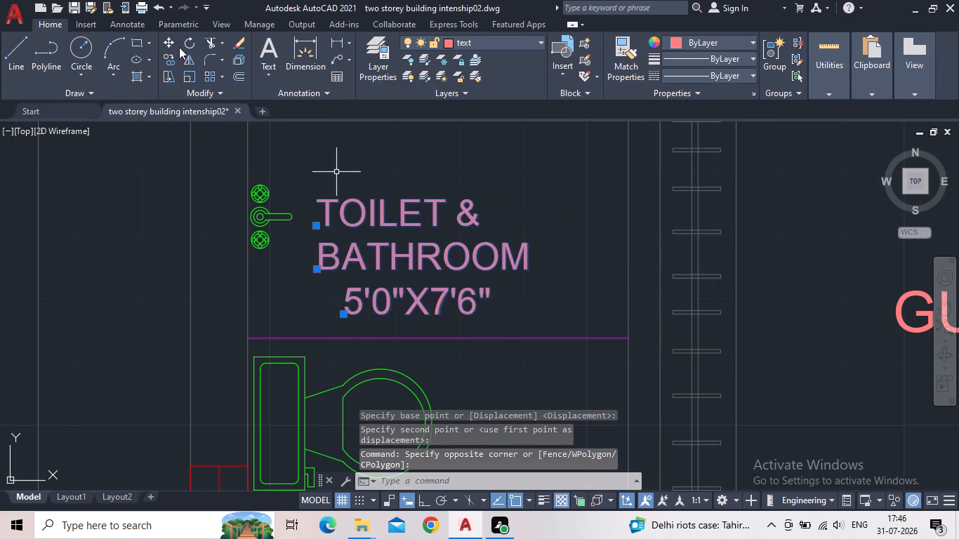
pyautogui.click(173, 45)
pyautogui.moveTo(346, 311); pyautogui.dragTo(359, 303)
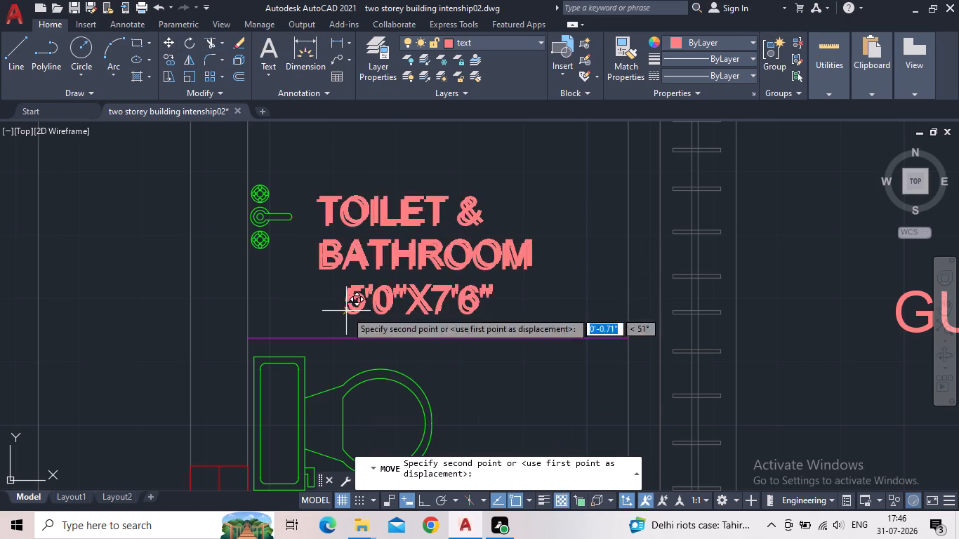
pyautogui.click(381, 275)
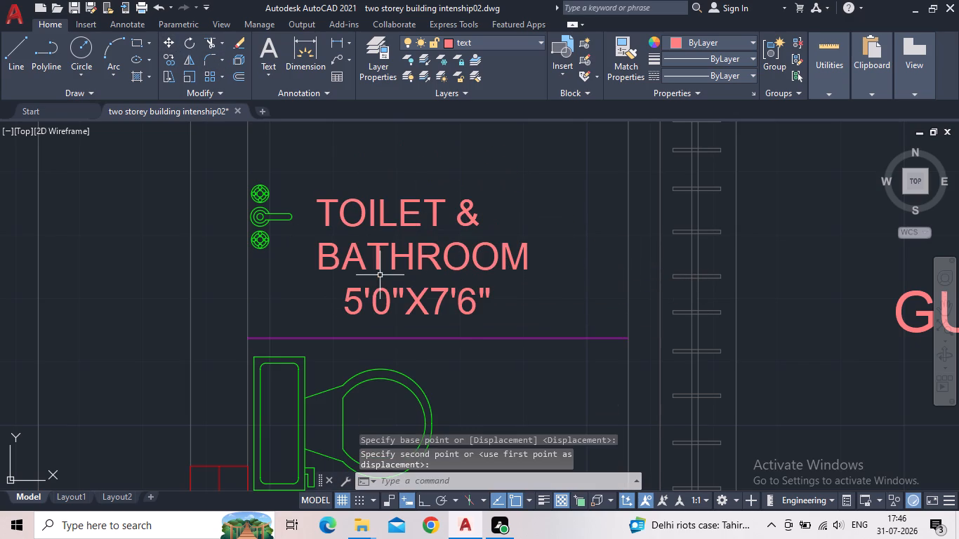
# Move the guest toilet's three text lines together diagonally up and away from the outer wall, using the size text's insertion point as base.
pyautogui.moveTo(509, 326); pyautogui.dragTo(474, 307)
pyautogui.click(333, 199)
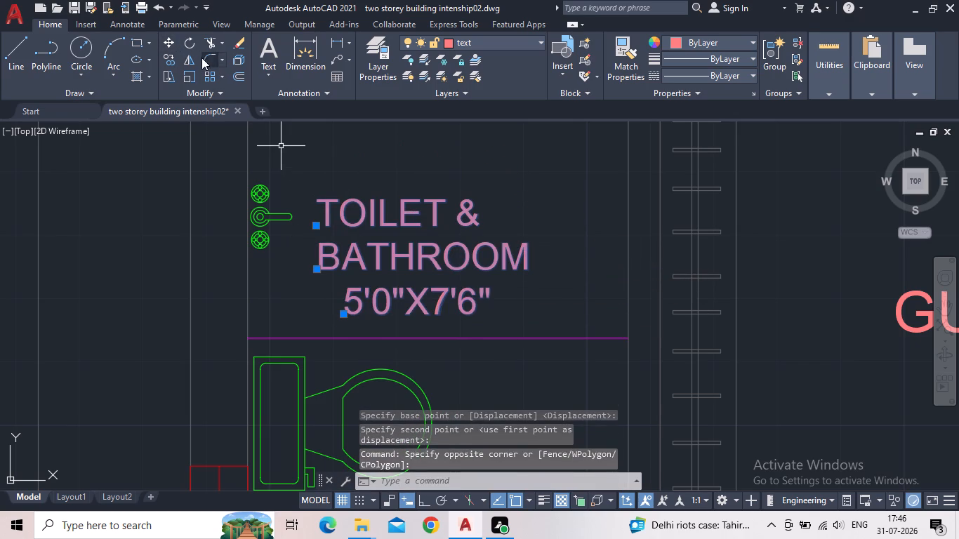
pyautogui.click(164, 42)
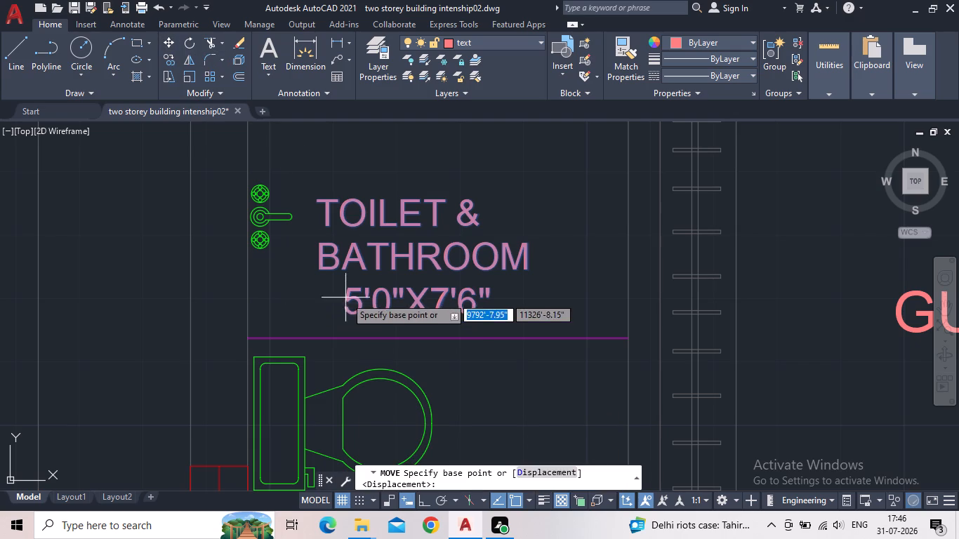
pyautogui.moveTo(347, 314); pyautogui.dragTo(429, 267)
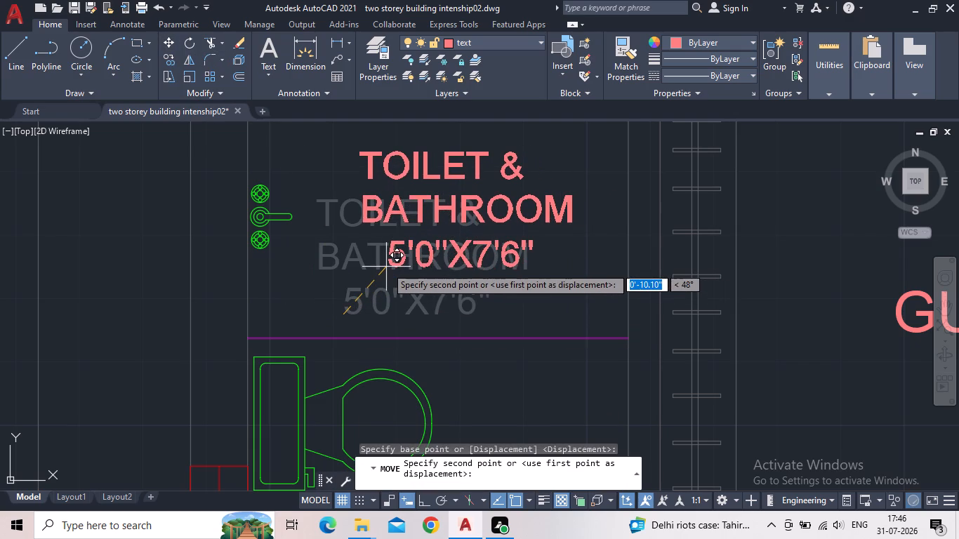
pyautogui.click(400, 257)
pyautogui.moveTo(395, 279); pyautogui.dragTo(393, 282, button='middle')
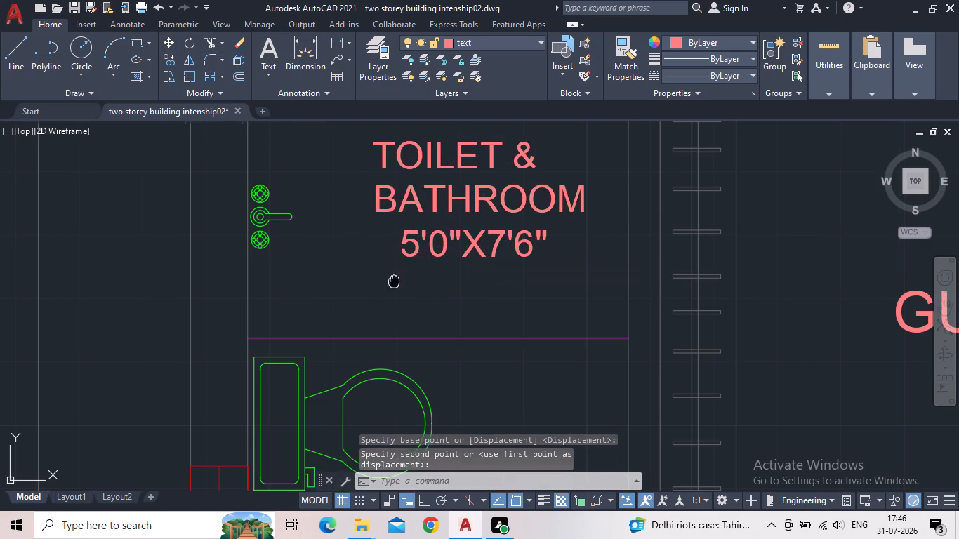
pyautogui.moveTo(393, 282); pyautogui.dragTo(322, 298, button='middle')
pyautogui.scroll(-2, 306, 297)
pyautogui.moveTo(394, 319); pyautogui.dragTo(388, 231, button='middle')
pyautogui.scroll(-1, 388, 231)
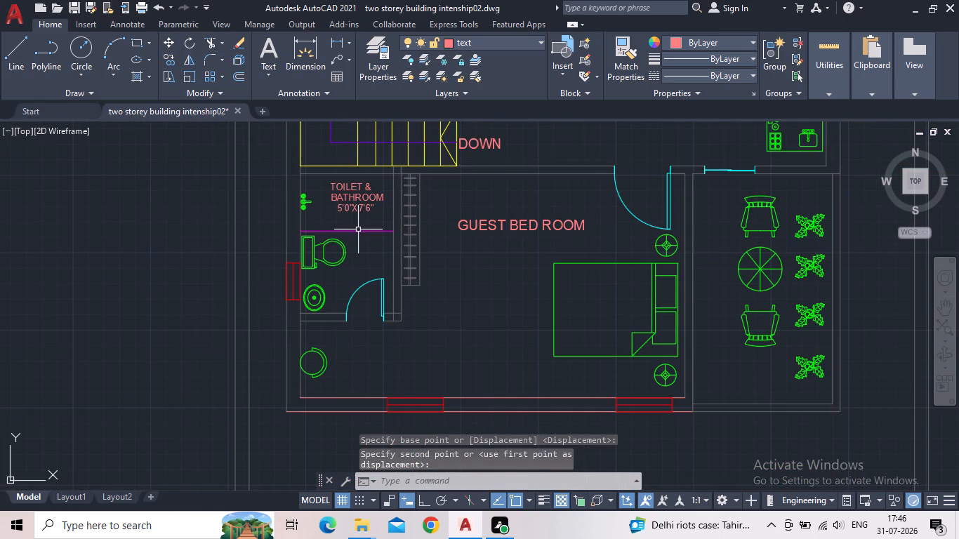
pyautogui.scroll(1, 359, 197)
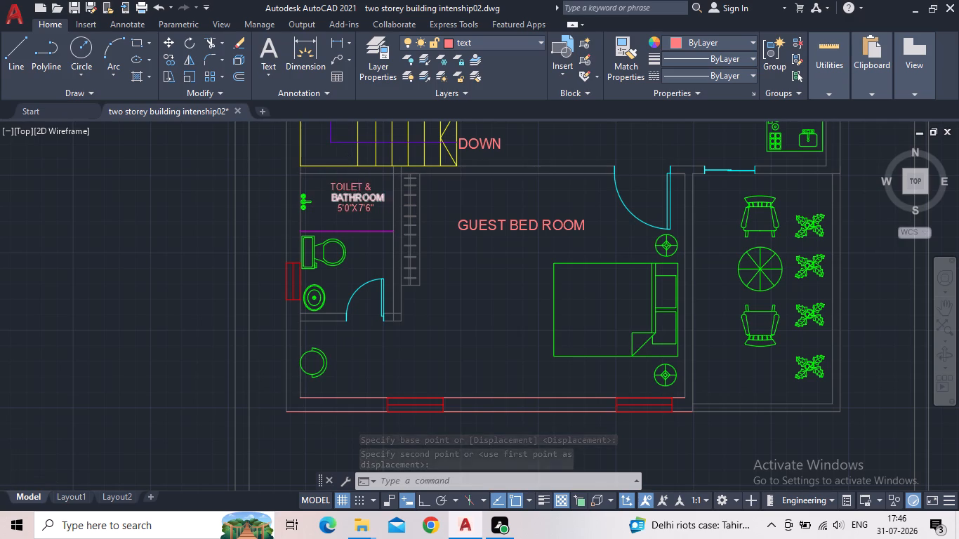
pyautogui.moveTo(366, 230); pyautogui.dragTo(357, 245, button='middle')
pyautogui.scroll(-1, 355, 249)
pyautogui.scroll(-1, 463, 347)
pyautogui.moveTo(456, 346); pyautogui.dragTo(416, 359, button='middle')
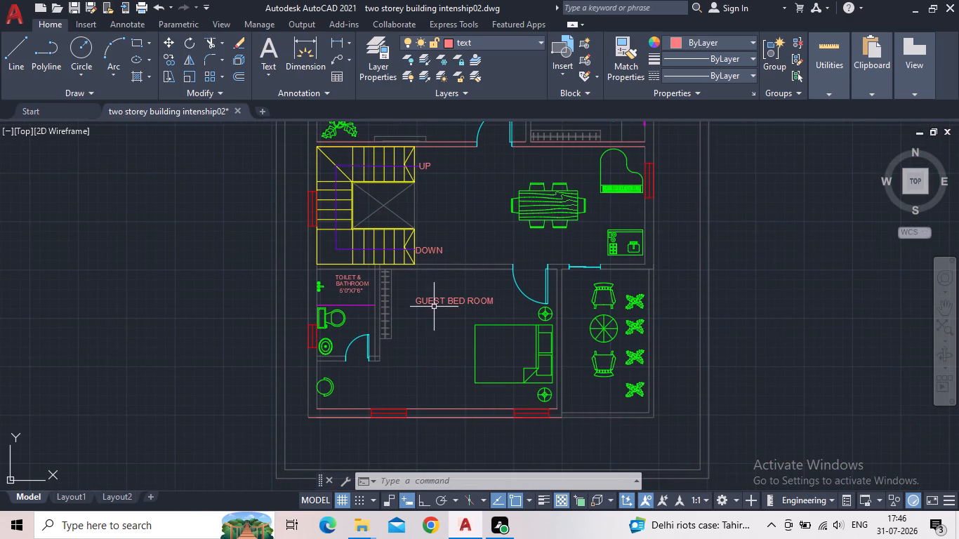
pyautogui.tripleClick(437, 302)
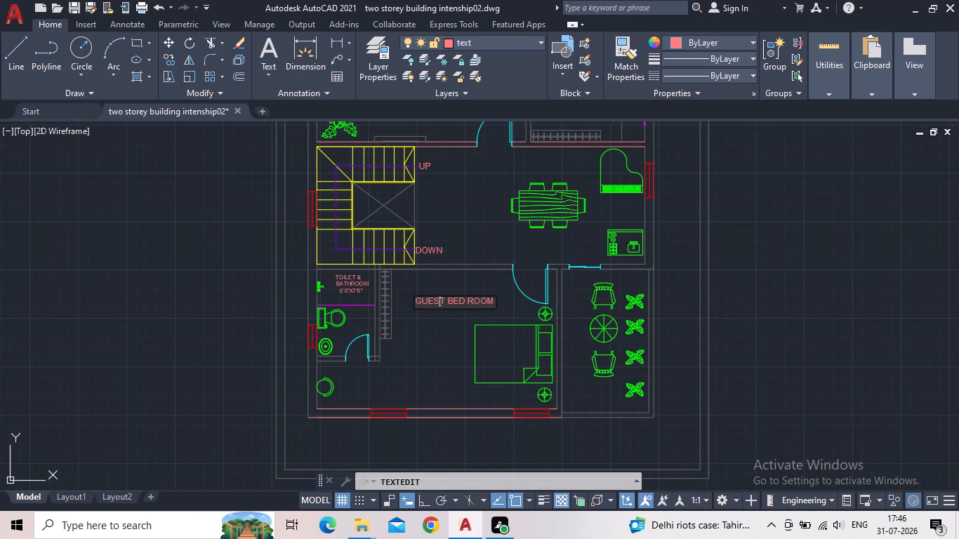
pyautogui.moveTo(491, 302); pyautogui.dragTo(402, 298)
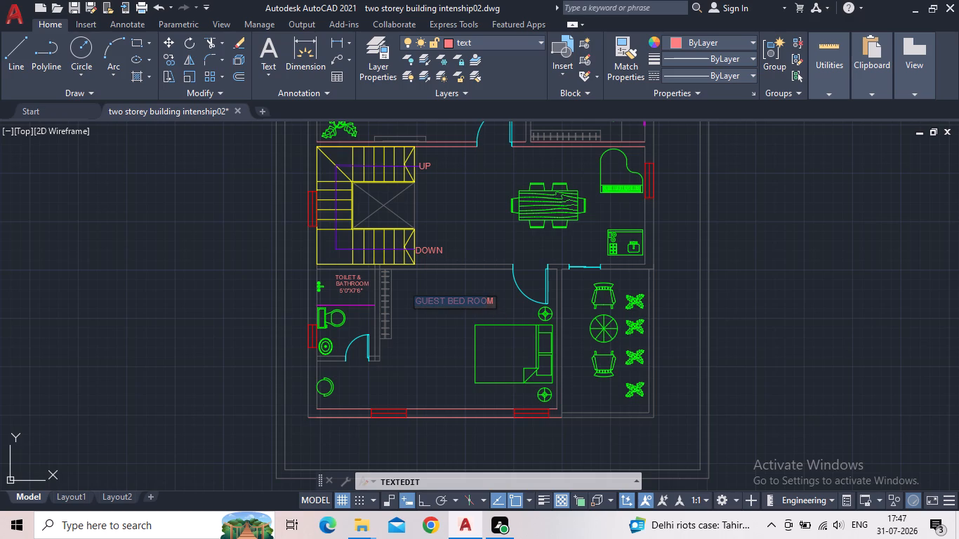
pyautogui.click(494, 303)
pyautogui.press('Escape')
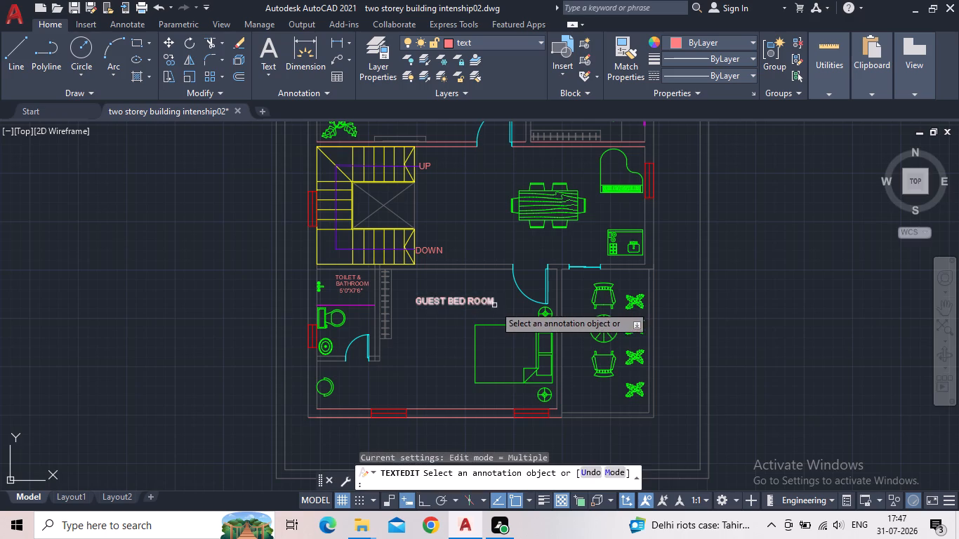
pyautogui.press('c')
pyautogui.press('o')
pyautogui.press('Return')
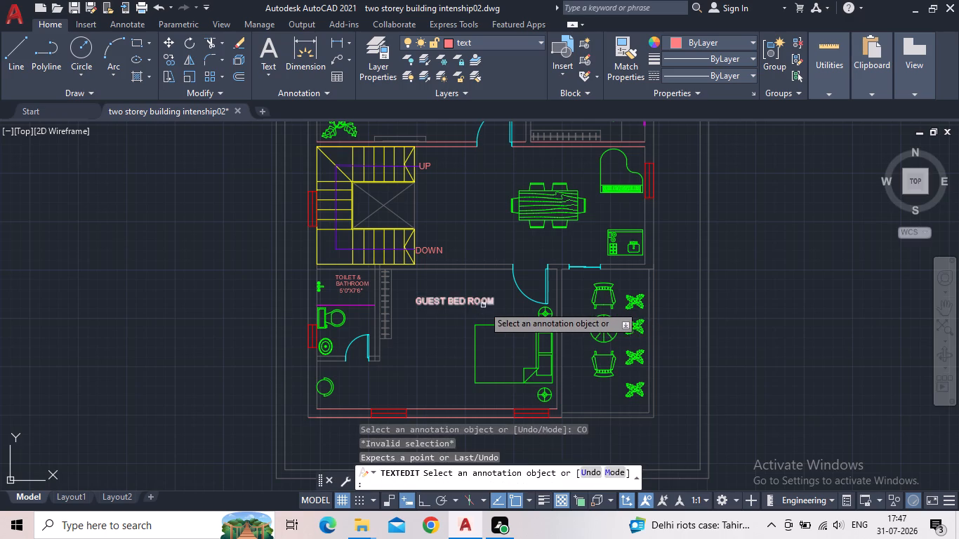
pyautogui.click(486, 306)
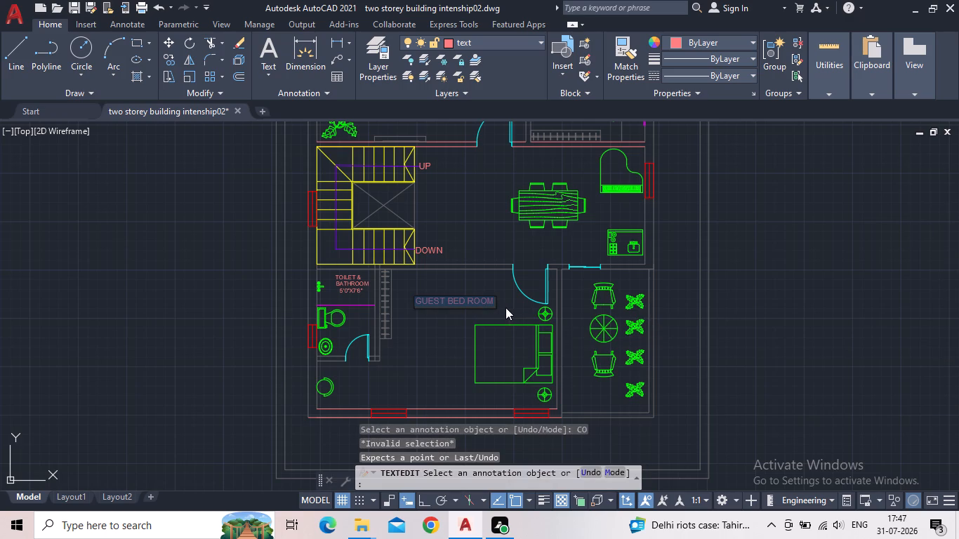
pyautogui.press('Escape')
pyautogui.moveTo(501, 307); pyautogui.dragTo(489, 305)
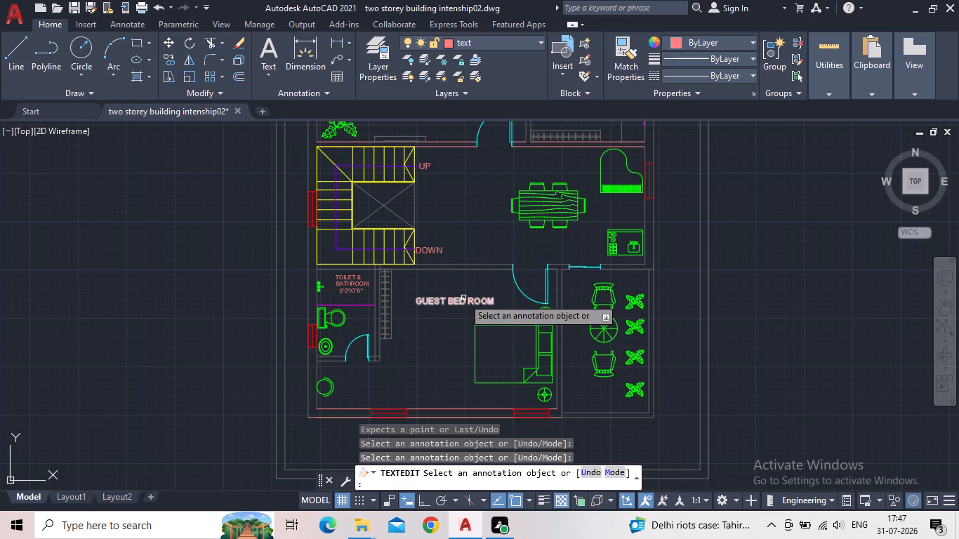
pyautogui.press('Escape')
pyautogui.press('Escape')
# Copy the GUEST BED ROOM label to a second line directly below the original.
pyautogui.click(463, 298)
pyautogui.press('c')
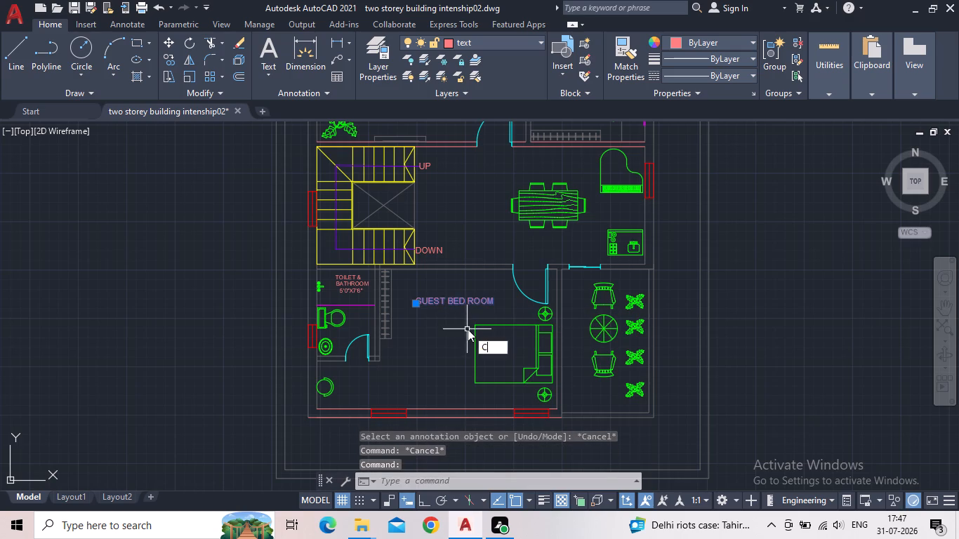
pyautogui.press('o')
pyautogui.press('Return')
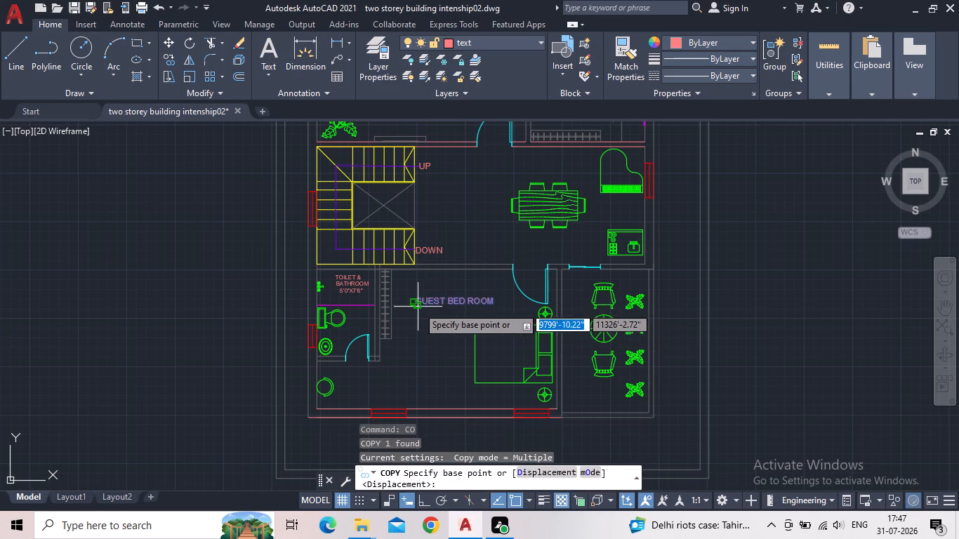
pyautogui.click(418, 307)
pyautogui.click(416, 315)
pyautogui.press('Escape')
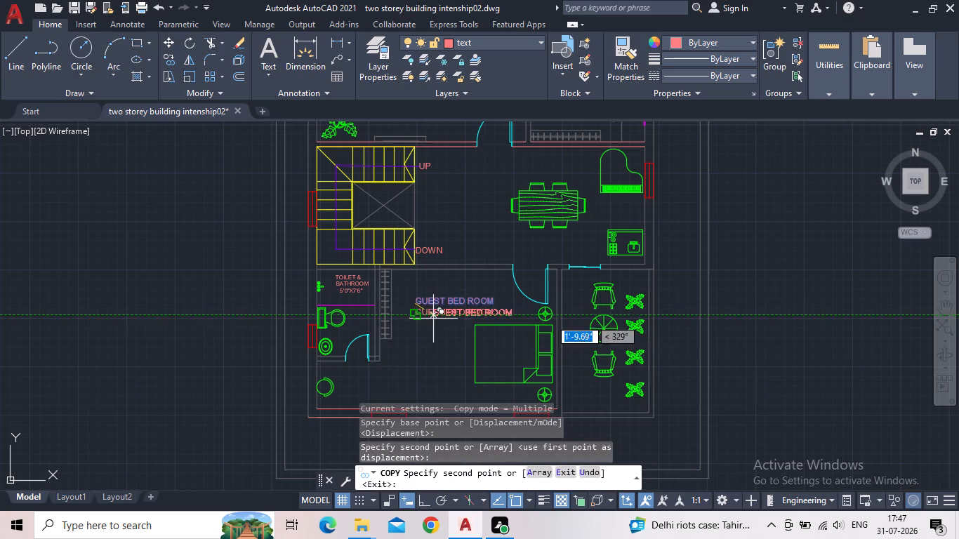
# Change the upper GUEST BED ROOM label to read CHILDREN BEDROOM.
pyautogui.scroll(2, 453, 301)
pyautogui.tripleClick(470, 303)
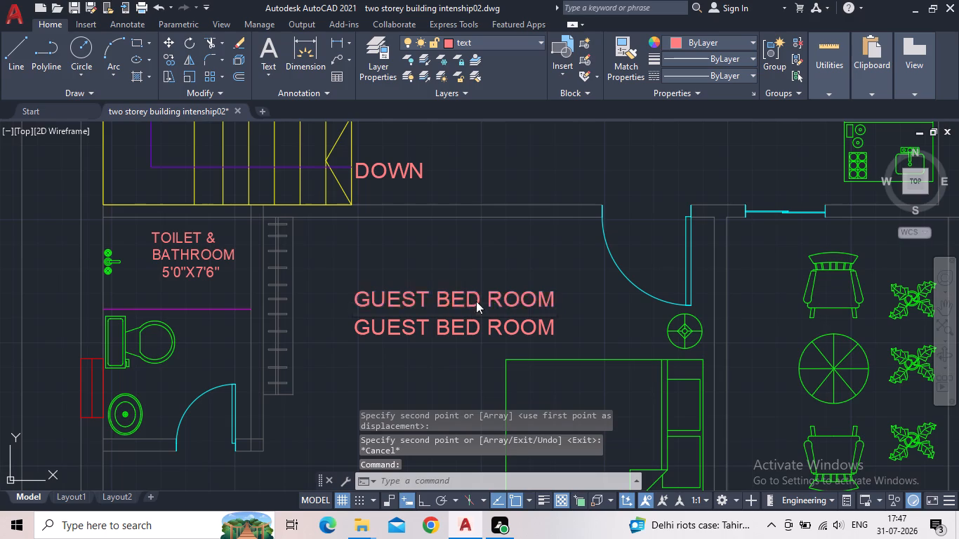
pyautogui.moveTo(548, 298); pyautogui.dragTo(338, 298)
pyautogui.write('CHIL')
pyautogui.press('d')
pyautogui.write('REN')
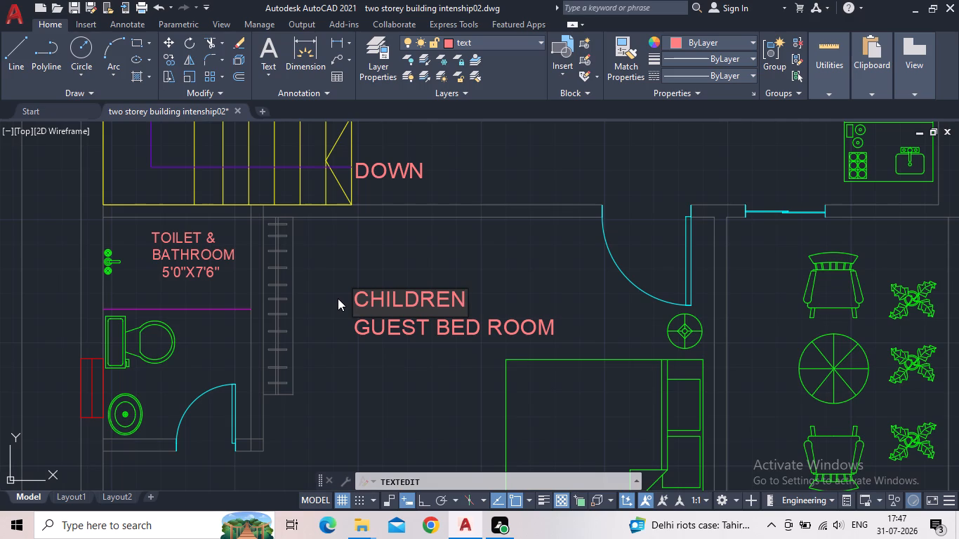
pyautogui.press('space')
pyautogui.write('BEDROOM')
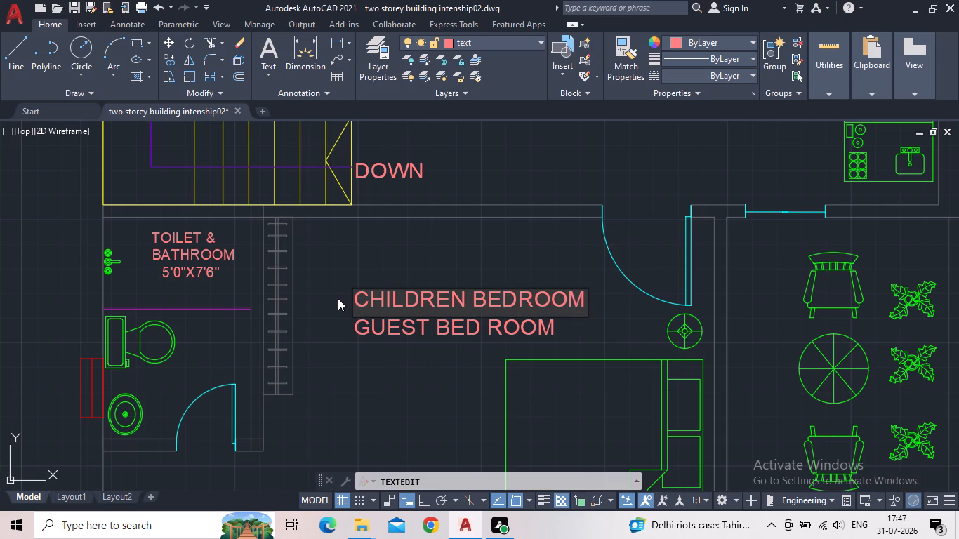
pyautogui.press('Return')
pyautogui.press('Escape')
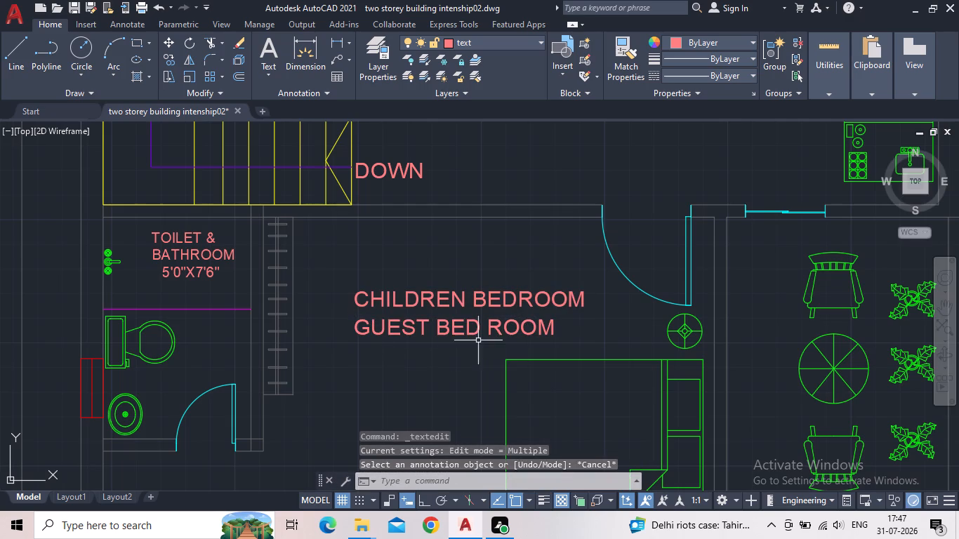
# Replace the copied label below CHILDREN BEDROOM with the room size 15'3"X 12'0".
pyautogui.doubleClick(545, 332)
pyautogui.click(545, 332)
pyautogui.moveTo(553, 331); pyautogui.dragTo(230, 310)
pyautogui.write("15'3")
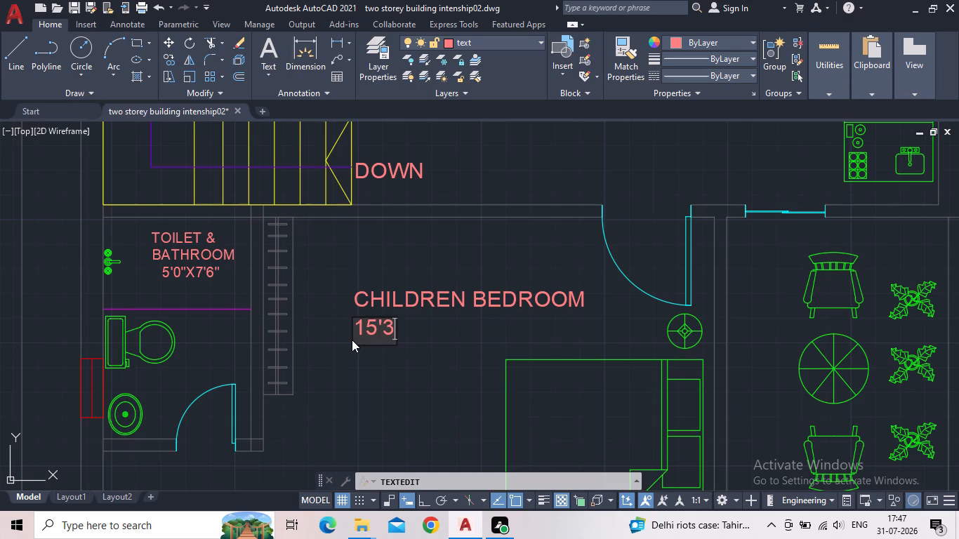
pyautogui.hotkey('shift', ':')
pyautogui.press('BackSpace')
pyautogui.hotkey('shift', '"')
pyautogui.press('x')
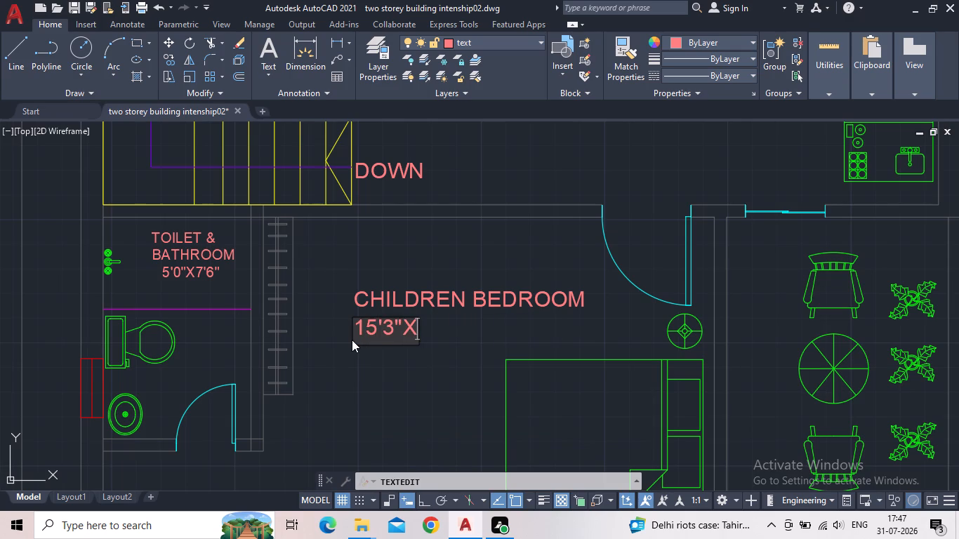
pyautogui.press('space')
pyautogui.write("12'0")
pyautogui.hotkey('shift', '"')
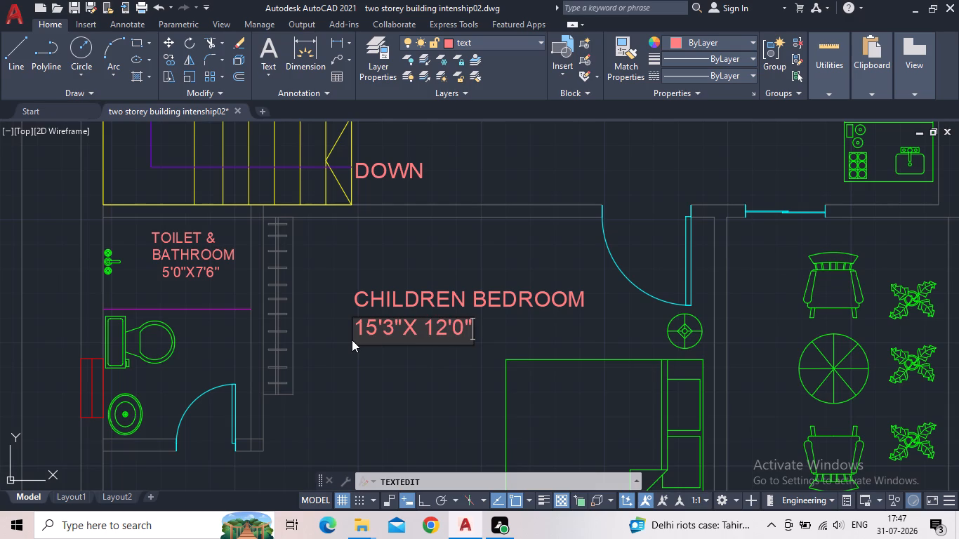
pyautogui.press('Return')
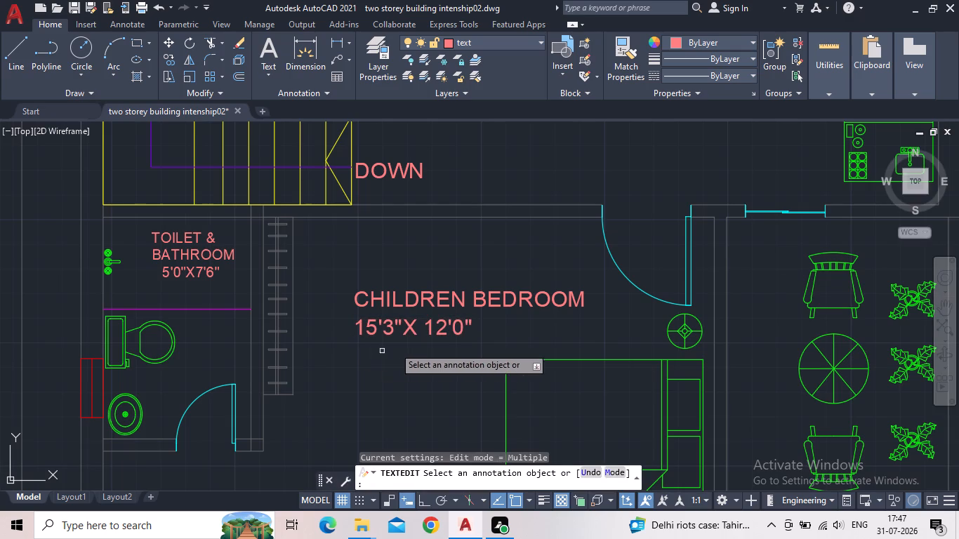
pyautogui.press('Escape')
# Indent the bedroom's size text with six leading spaces to centre it under CHILDREN BEDROOM.
pyautogui.doubleClick(400, 329)
pyautogui.doubleClick(383, 326)
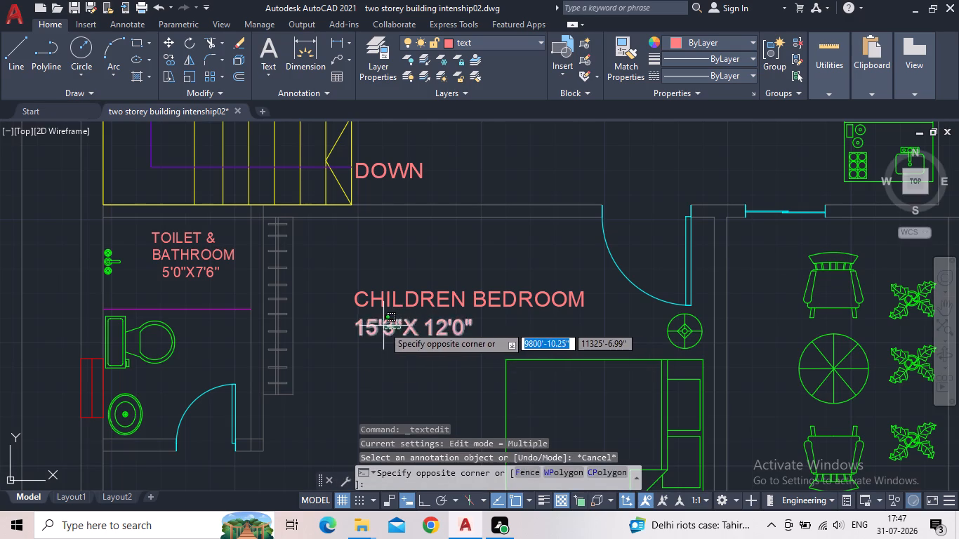
pyautogui.click(383, 325)
pyautogui.click(357, 330)
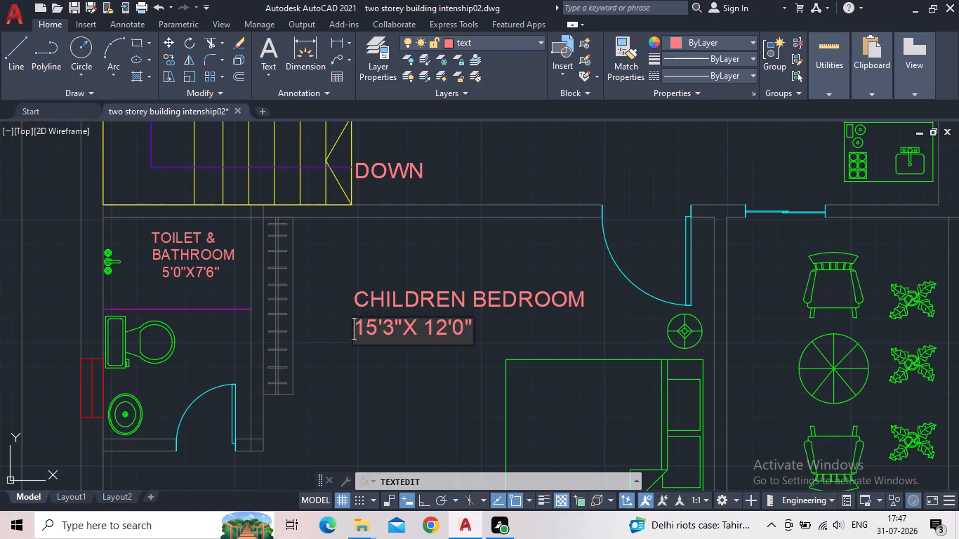
pyautogui.press('space')
pyautogui.press('space')
pyautogui.press('space')
pyautogui.press('space')
pyautogui.press('space')
pyautogui.press('space')
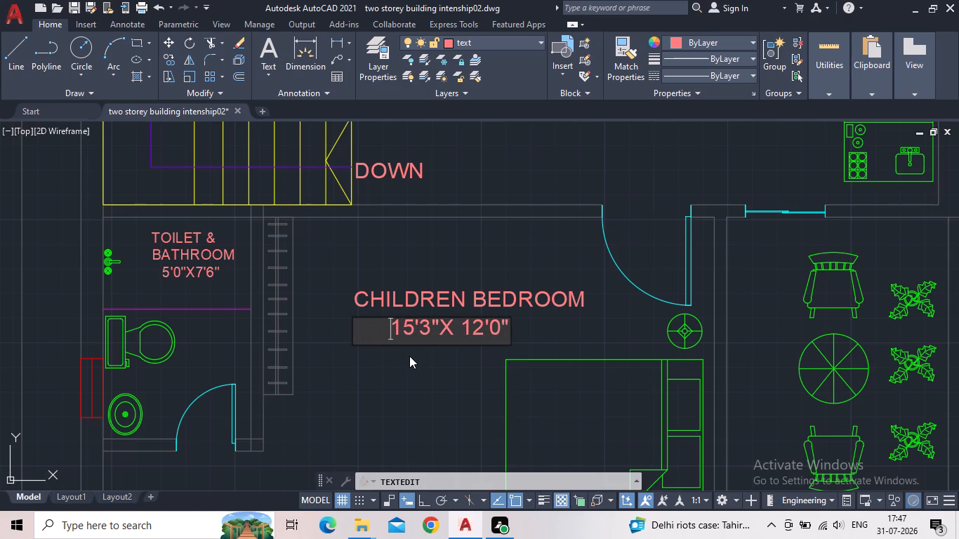
pyautogui.click(507, 328)
pyautogui.press('Return')
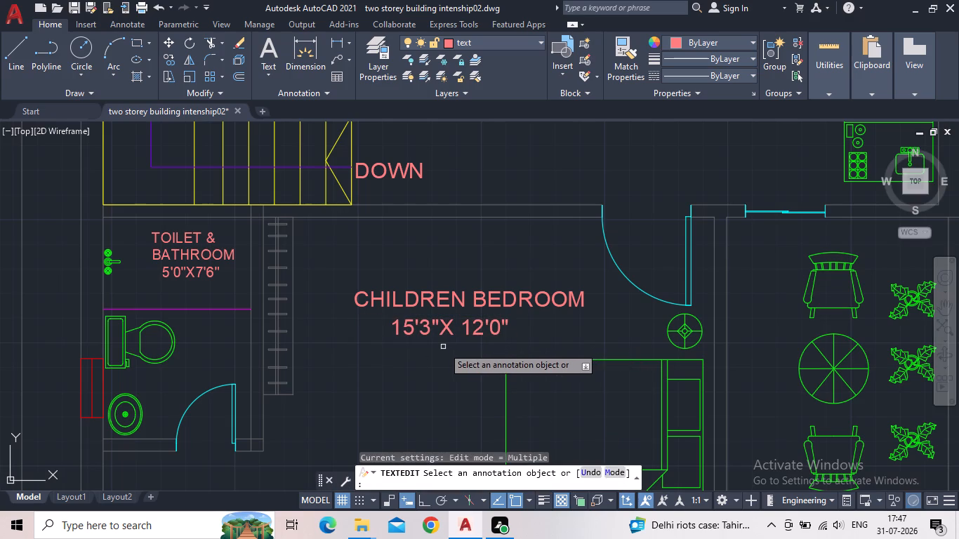
pyautogui.press('Escape')
# Save the drawing.
pyautogui.scroll(-1, 442, 348)
pyautogui.click(77, 10)
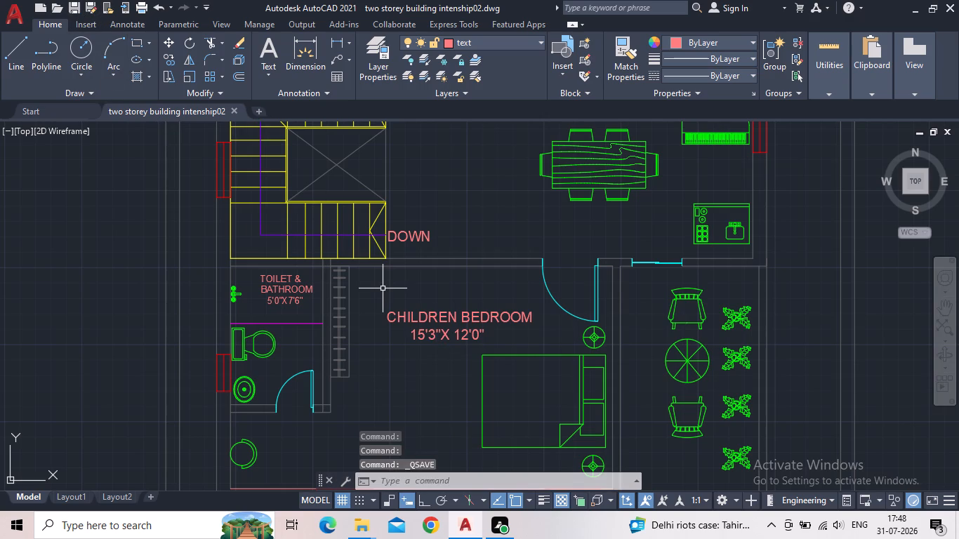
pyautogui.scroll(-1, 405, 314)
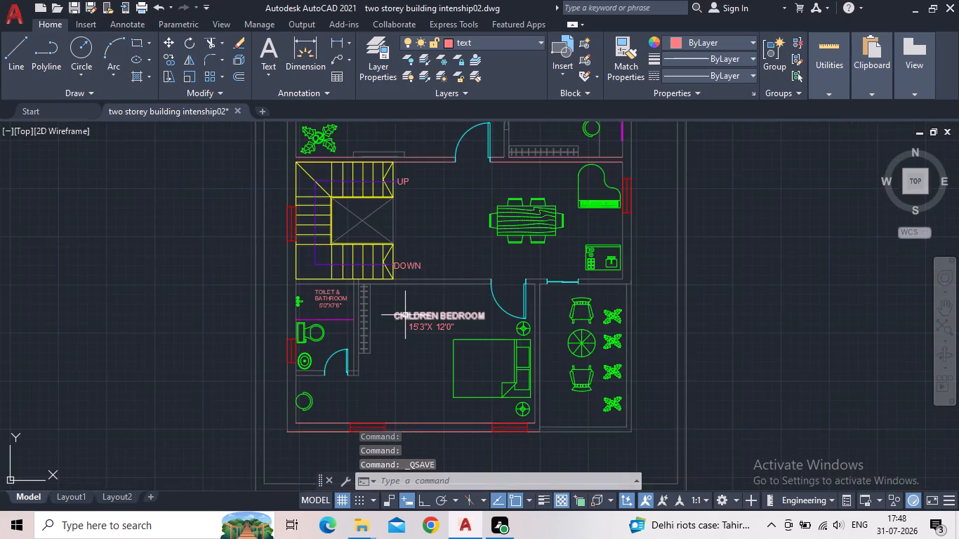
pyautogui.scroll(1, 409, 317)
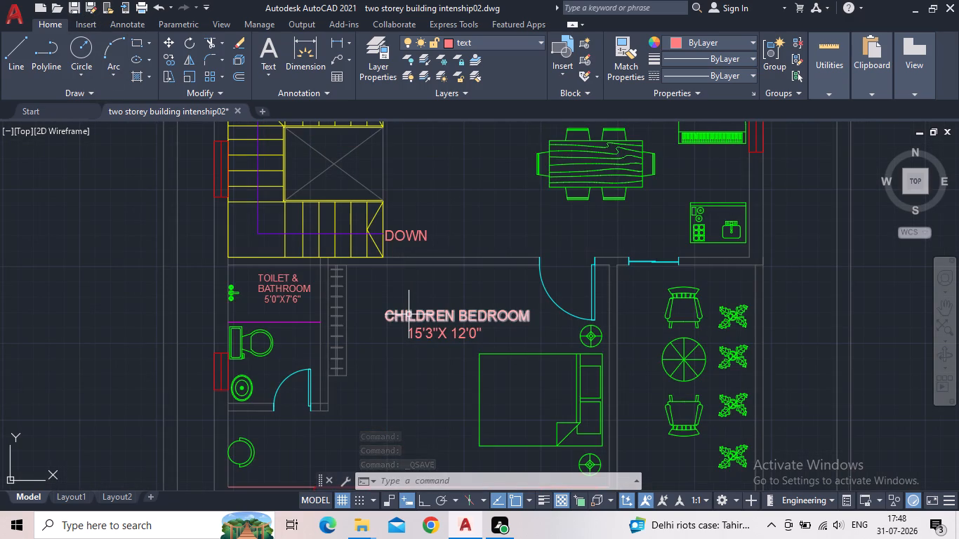
# Copy the CHILDREN BEDROOM label twice, one above the other, beside the round stool in the space below the toilet.
pyautogui.scroll(-1, 402, 321)
pyautogui.moveTo(352, 338); pyautogui.dragTo(339, 327, button='middle')
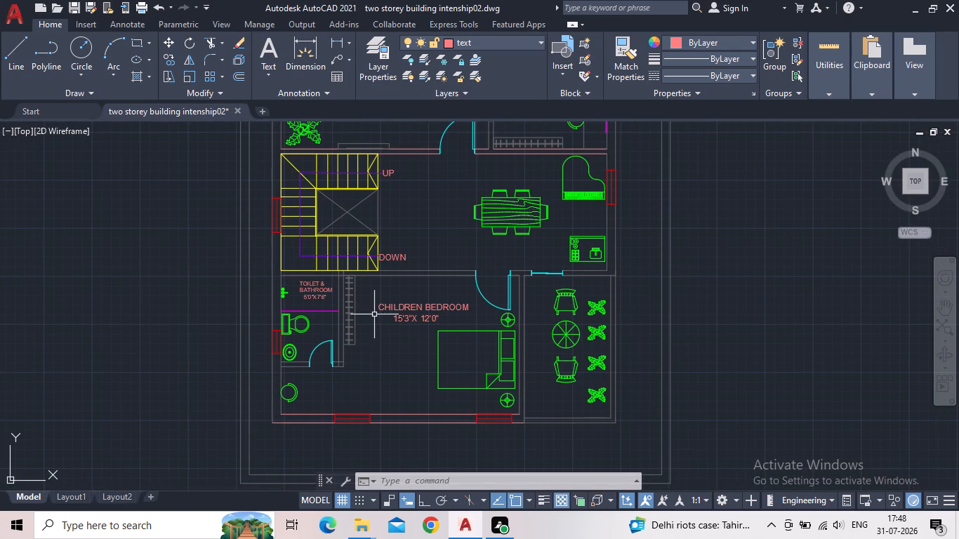
pyautogui.scroll(1, 387, 311)
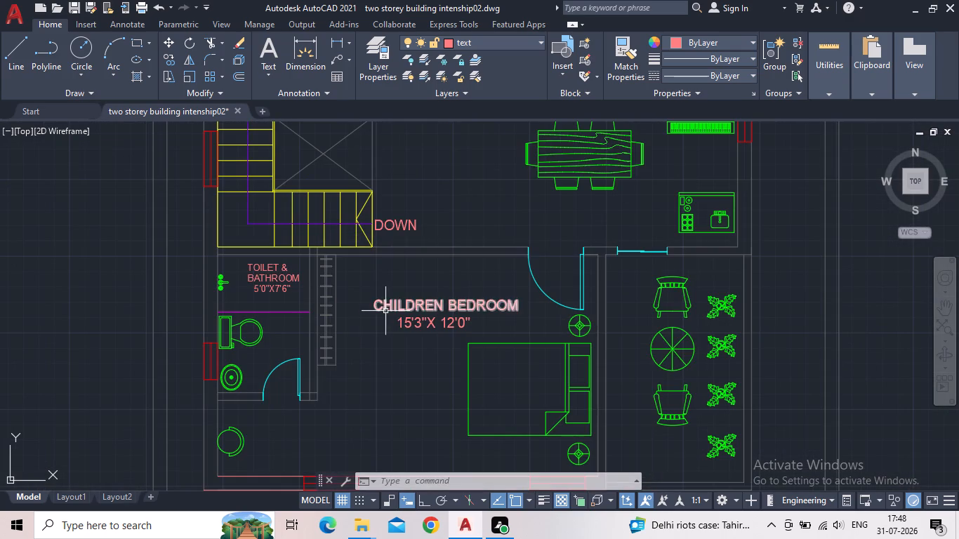
pyautogui.press('c')
pyautogui.press('o')
pyautogui.press('Return')
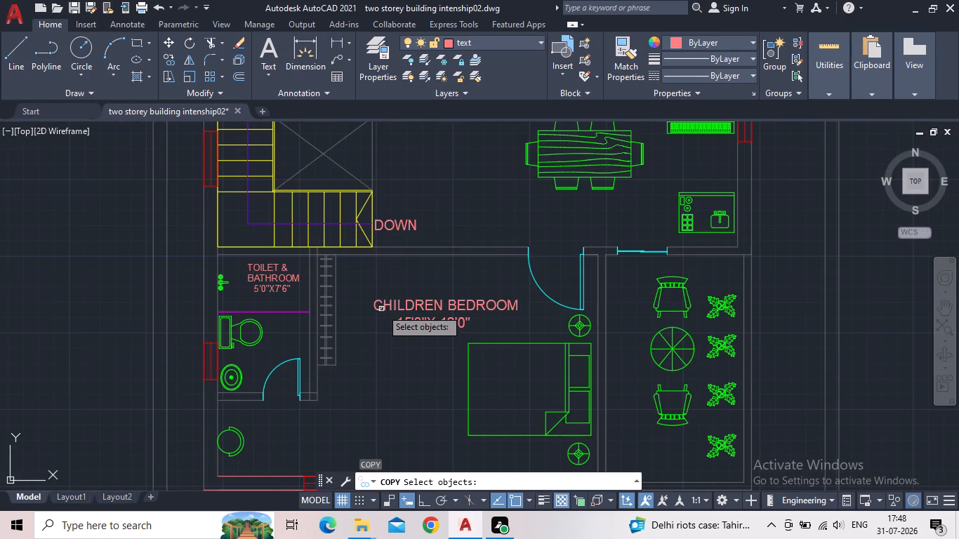
pyautogui.click(384, 303)
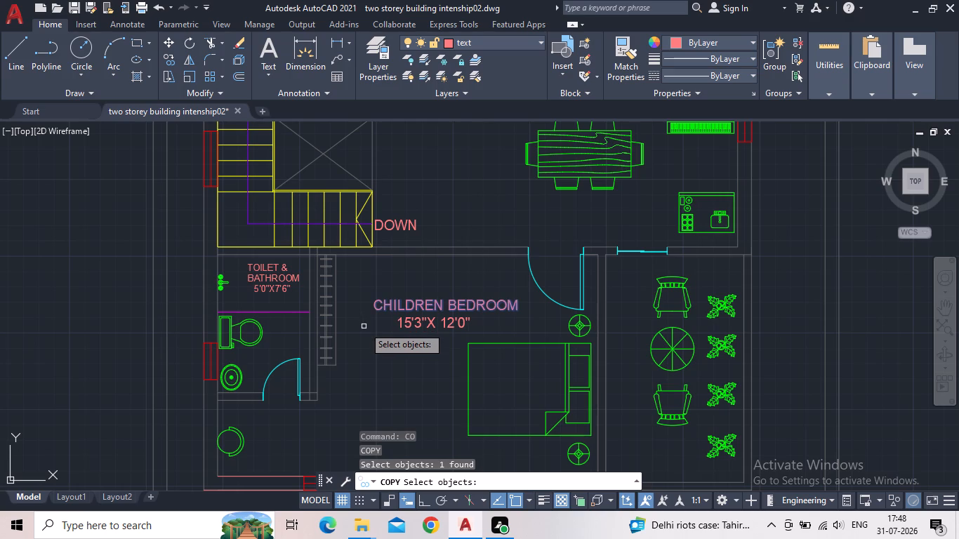
pyautogui.press('space')
pyautogui.click(375, 308)
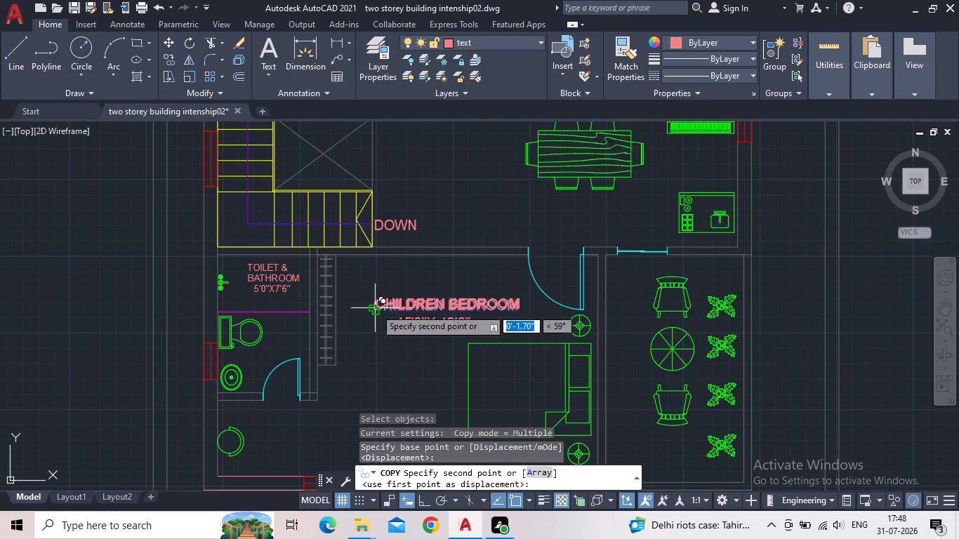
pyautogui.moveTo(331, 407); pyautogui.dragTo(340, 347, button='middle')
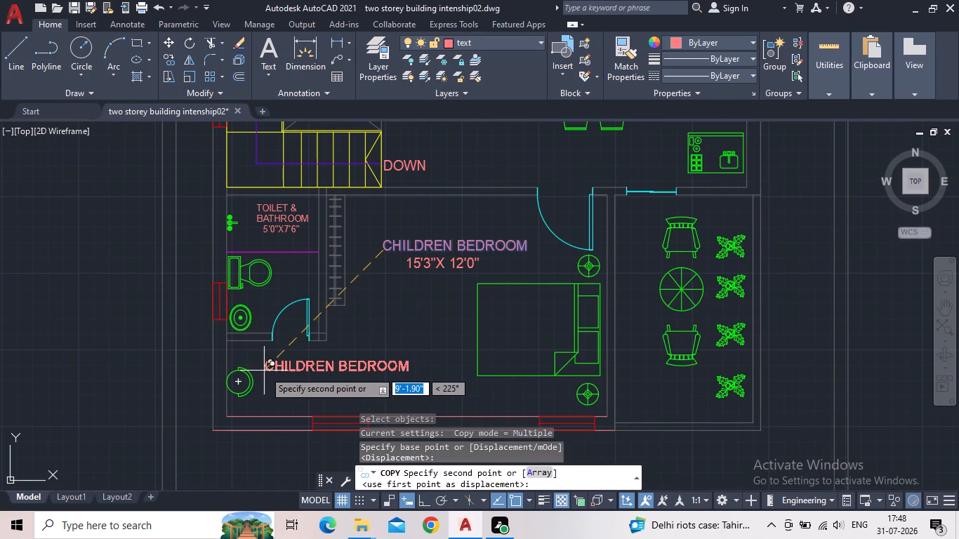
pyautogui.scroll(1, 260, 371)
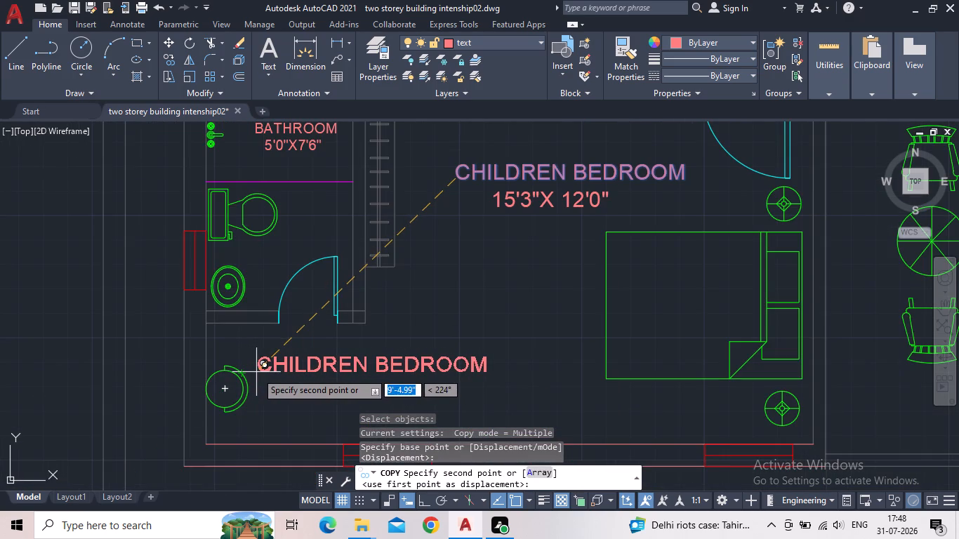
pyautogui.click(256, 372)
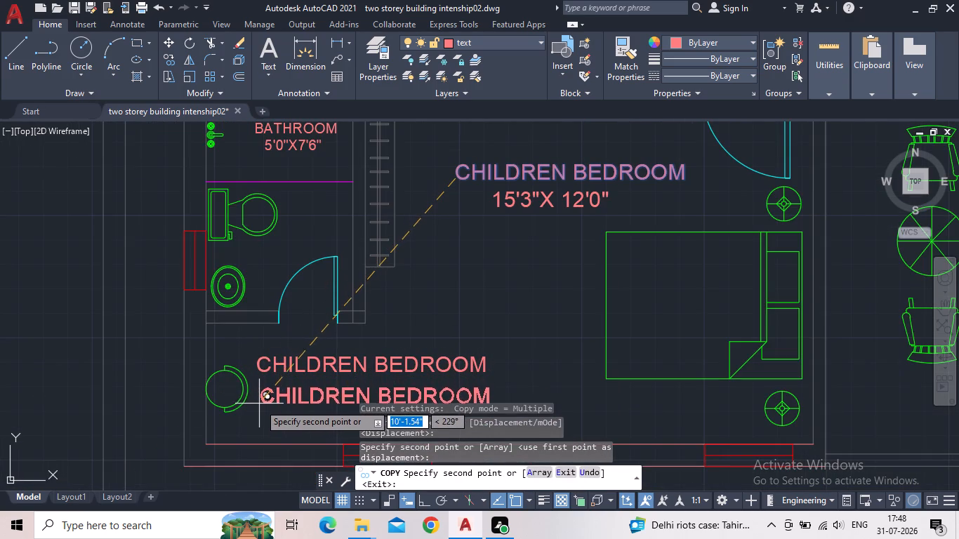
pyautogui.click(258, 404)
pyautogui.press('Escape')
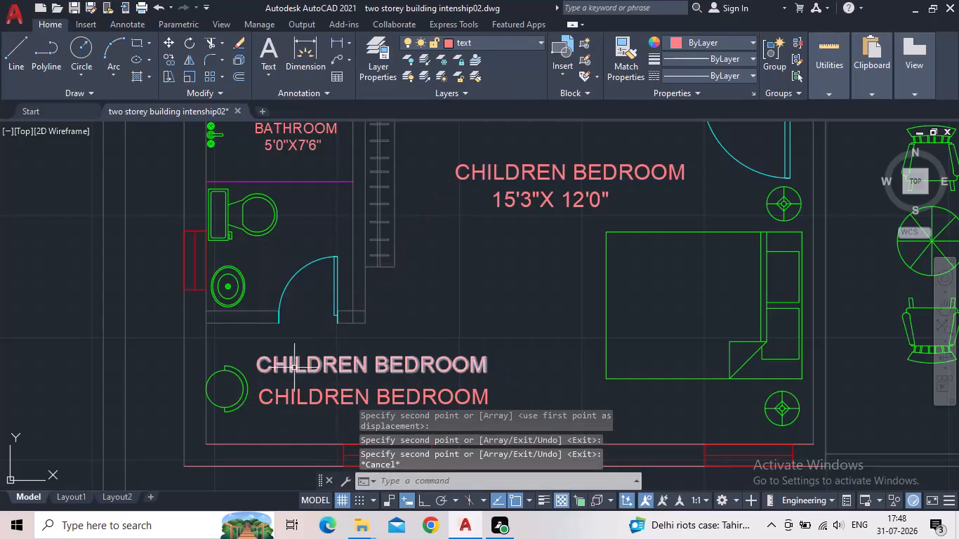
# Change the upper copied label beside the round stool to read DRESS.
pyautogui.click(370, 364)
pyautogui.doubleClick(422, 367)
pyautogui.doubleClick(422, 366)
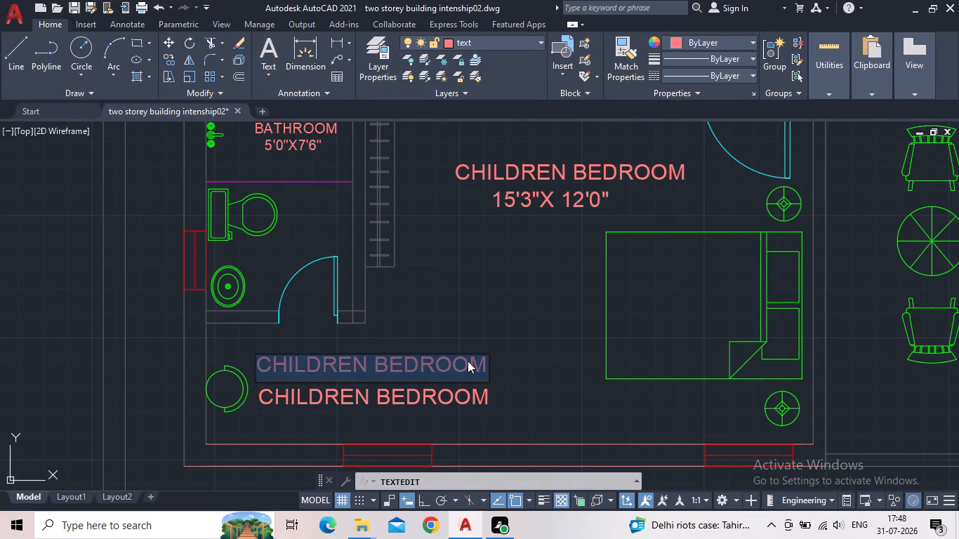
pyautogui.write('DRESS')
pyautogui.press('Return')
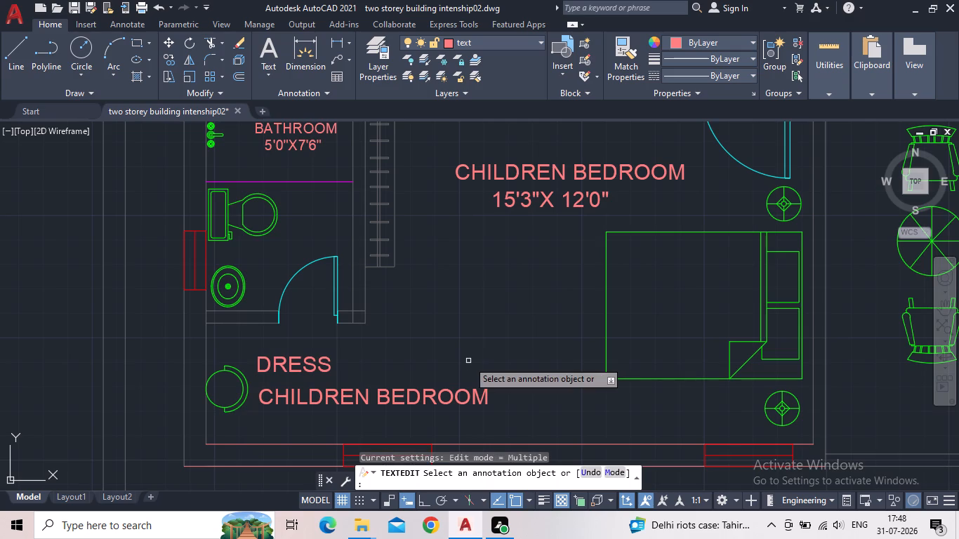
pyautogui.press('Escape')
# Replace the copied label below DRESS with the size 5'4.5"X 4'1.5".
pyautogui.click(364, 390)
pyautogui.tripleClick(361, 399)
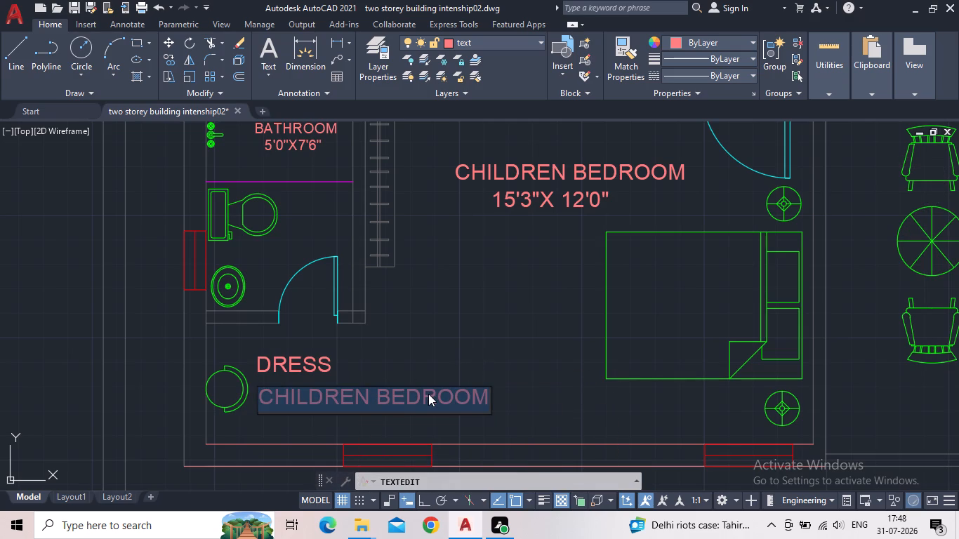
pyautogui.press('5')
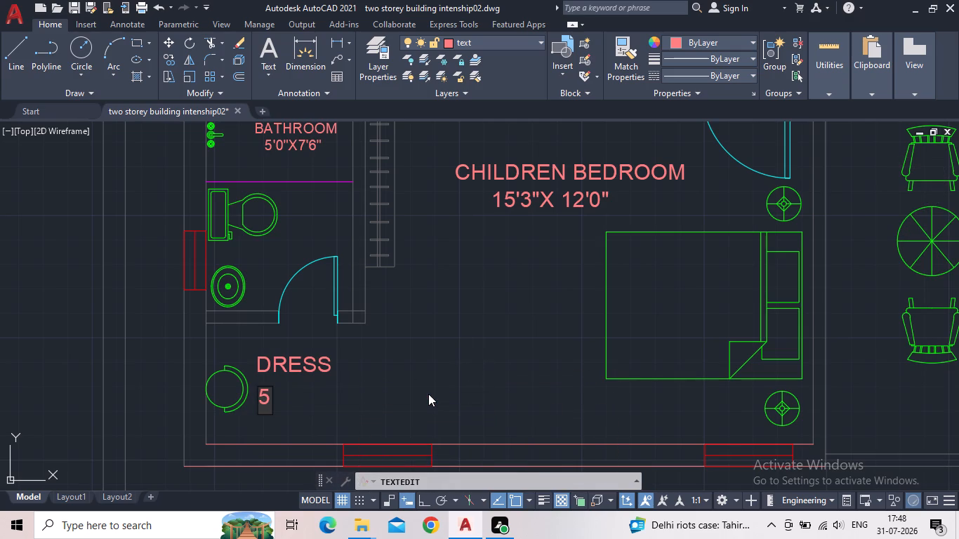
pyautogui.press(';')
pyautogui.press('BackSpace')
pyautogui.press("'")
pyautogui.write('4.5"')
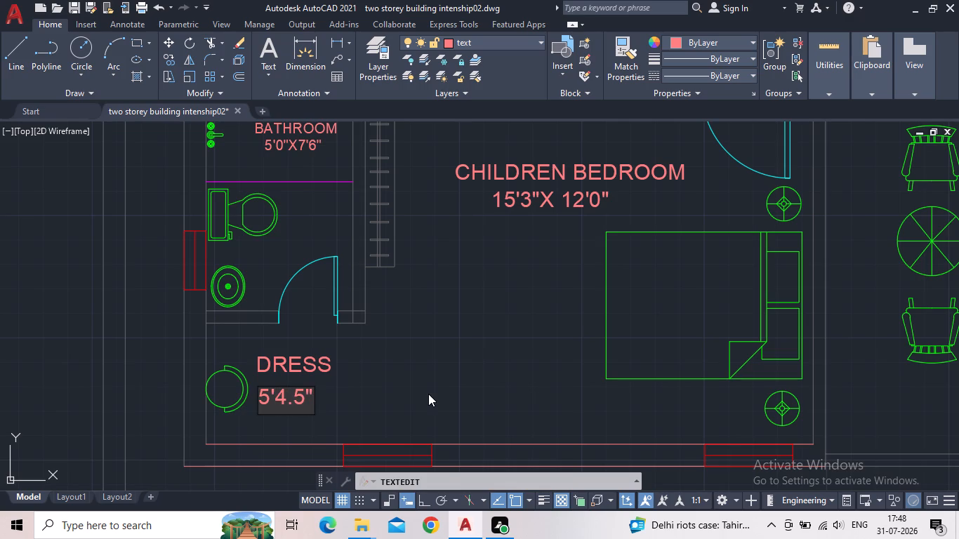
pyautogui.press('space')
pyautogui.write('X')
pyautogui.press('BackSpace')
pyautogui.press('BackSpace')
pyautogui.press('x')
pyautogui.press('space')
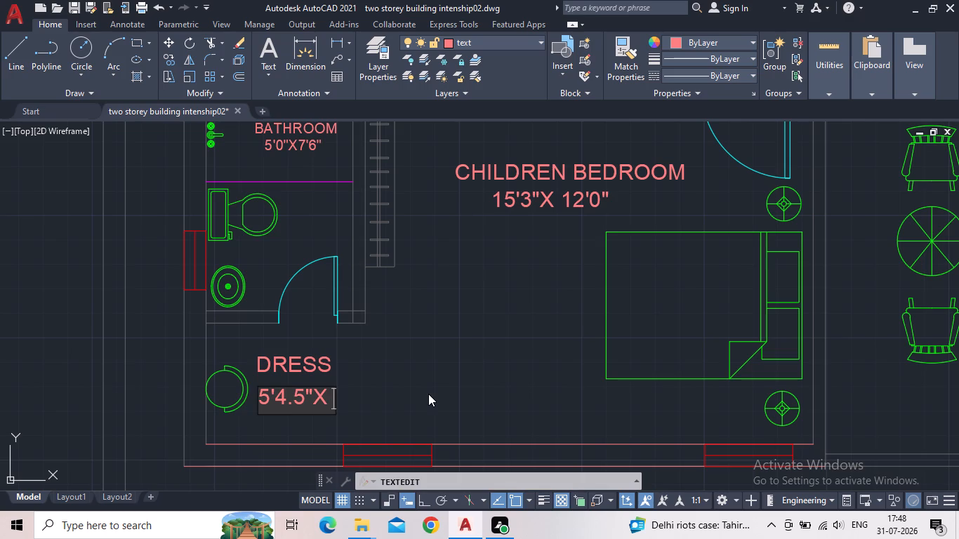
pyautogui.write('4"')
pyautogui.press('BackSpace')
pyautogui.press("'")
pyautogui.write('1.5"')
pyautogui.press('Return')
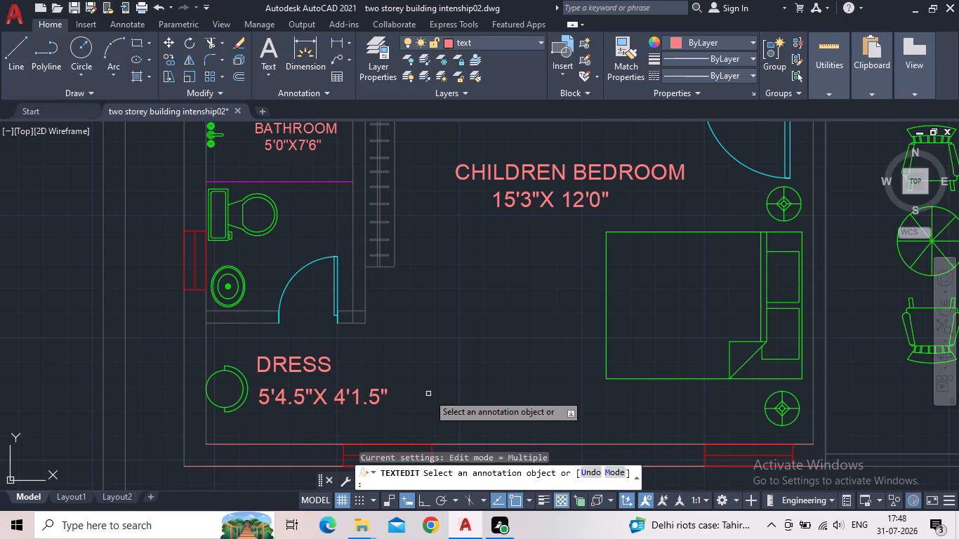
pyautogui.press('Escape')
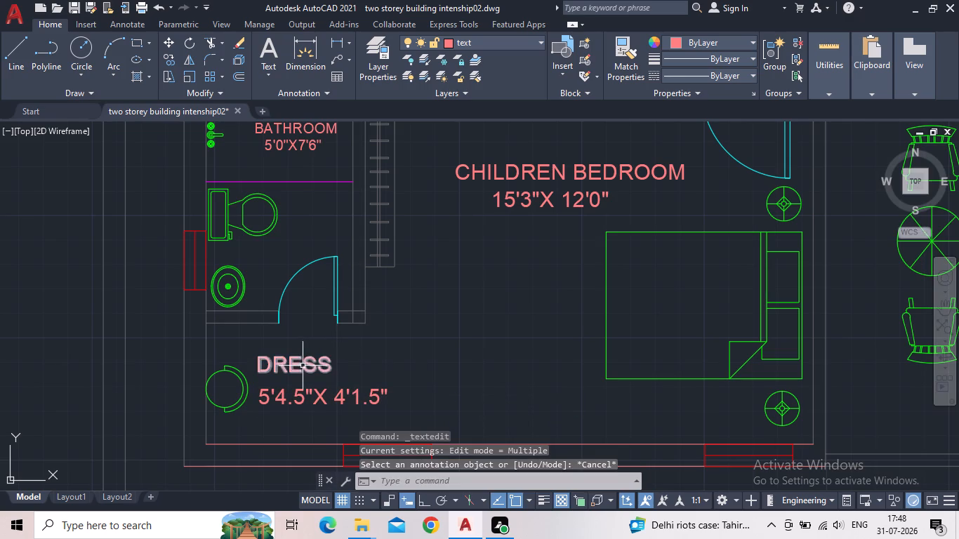
# Shift the DRESS label slightly right so it sits centred above its size text.
pyautogui.moveTo(303, 366); pyautogui.dragTo(310, 366)
pyautogui.click(257, 371)
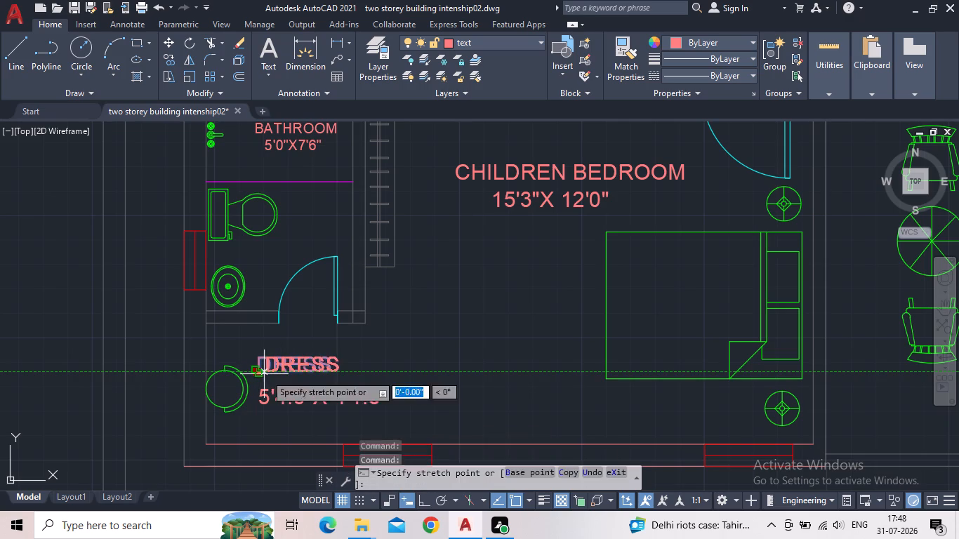
pyautogui.click(280, 377)
pyautogui.press('Escape')
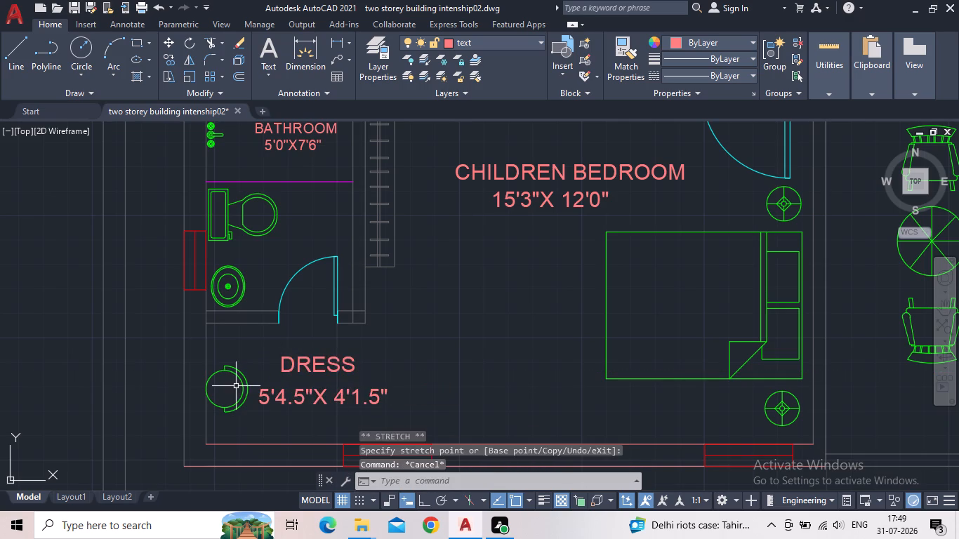
# Copy the DRESS label twice, one above the other, below the lower chair in the space with the round table and plants.
pyautogui.scroll(-1, 298, 378)
pyautogui.moveTo(405, 368); pyautogui.dragTo(322, 404, button='middle')
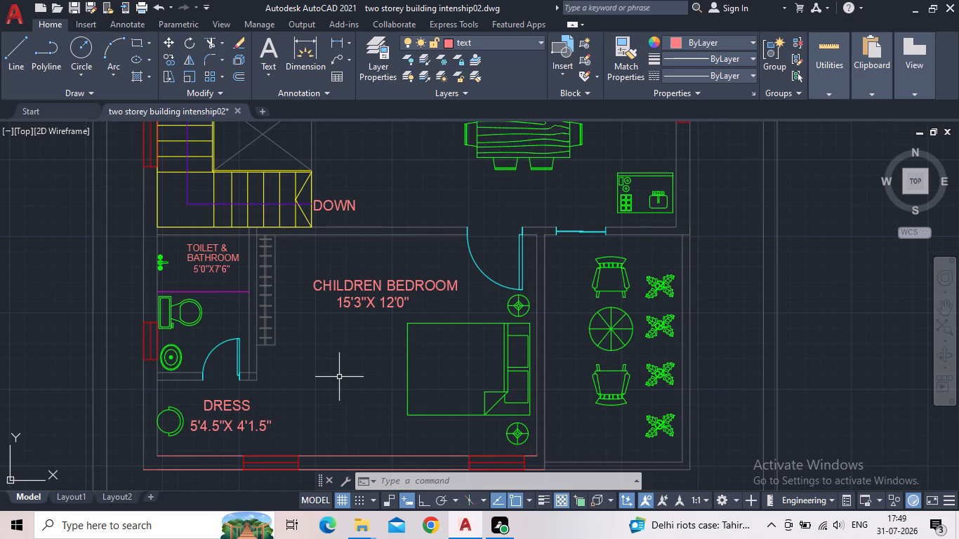
pyautogui.press('c')
pyautogui.press('o')
pyautogui.press('Return')
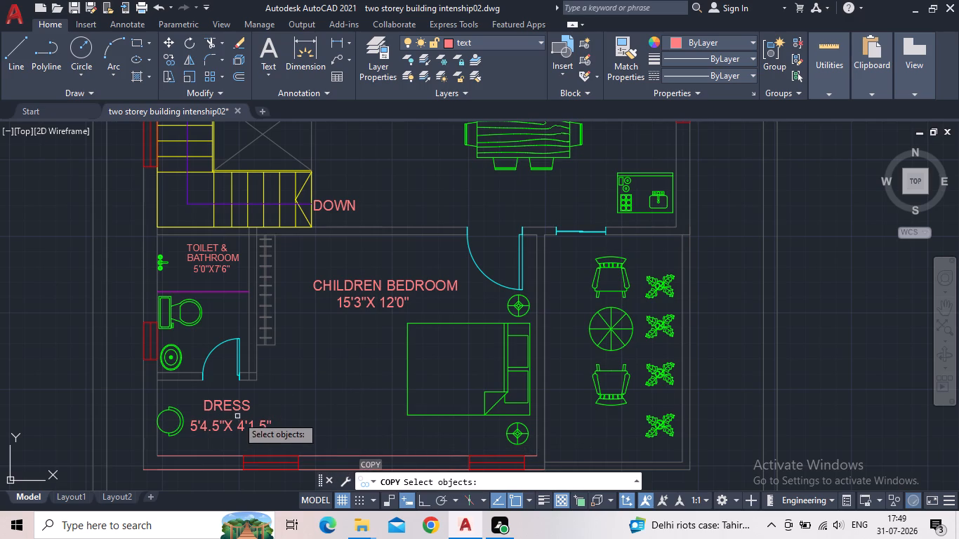
pyautogui.click(234, 410)
pyautogui.press('space')
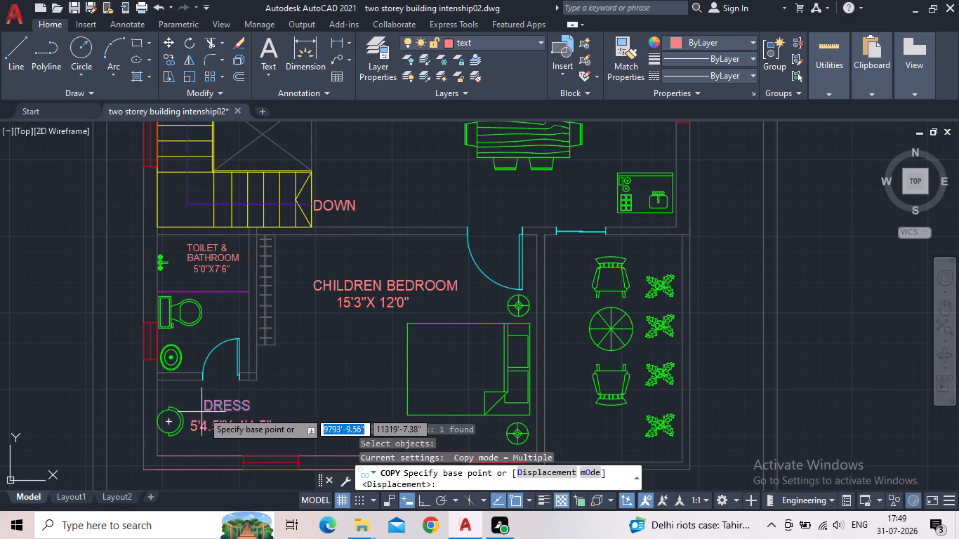
pyautogui.click(202, 411)
pyautogui.moveTo(446, 392); pyautogui.dragTo(285, 362, button='middle')
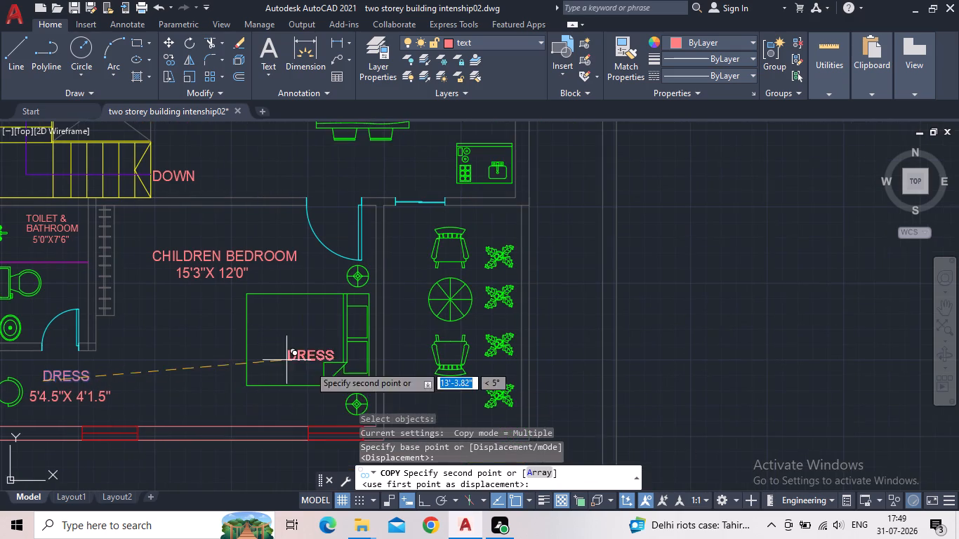
pyautogui.moveTo(409, 399); pyautogui.dragTo(385, 334, button='middle')
pyautogui.scroll(1, 385, 334)
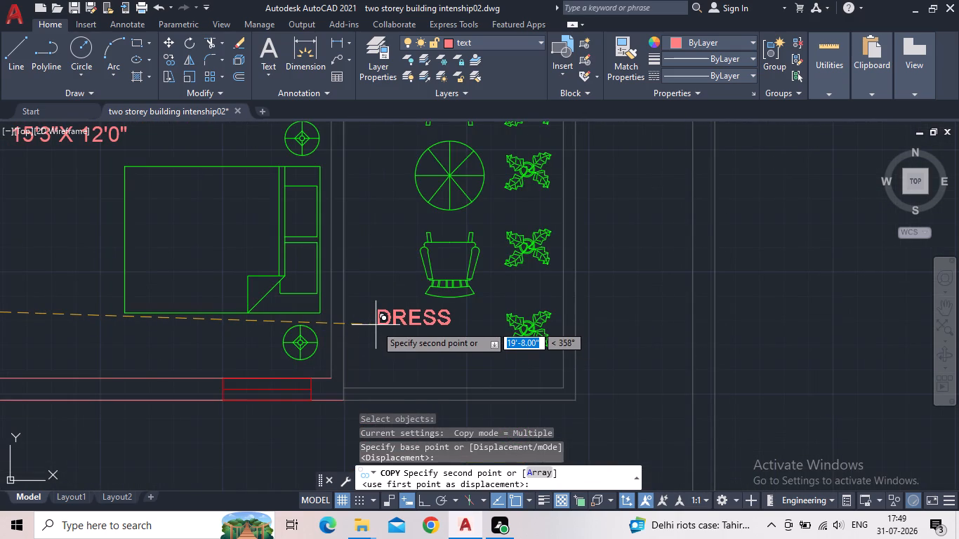
pyautogui.click(376, 325)
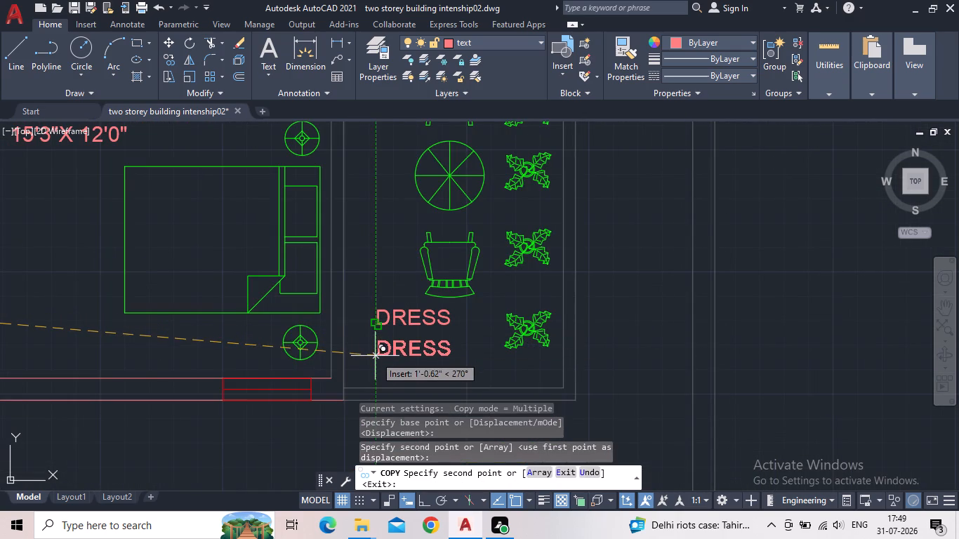
pyautogui.click(375, 357)
pyautogui.press('Escape')
# Change the upper DRESS copy below the chair to read SIT OUT.
pyautogui.doubleClick(406, 324)
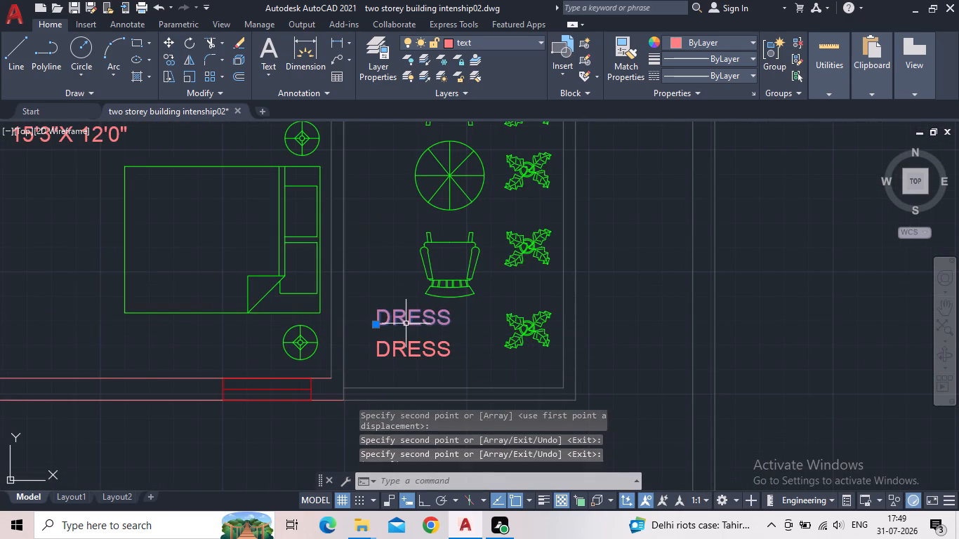
pyautogui.write('SIT P')
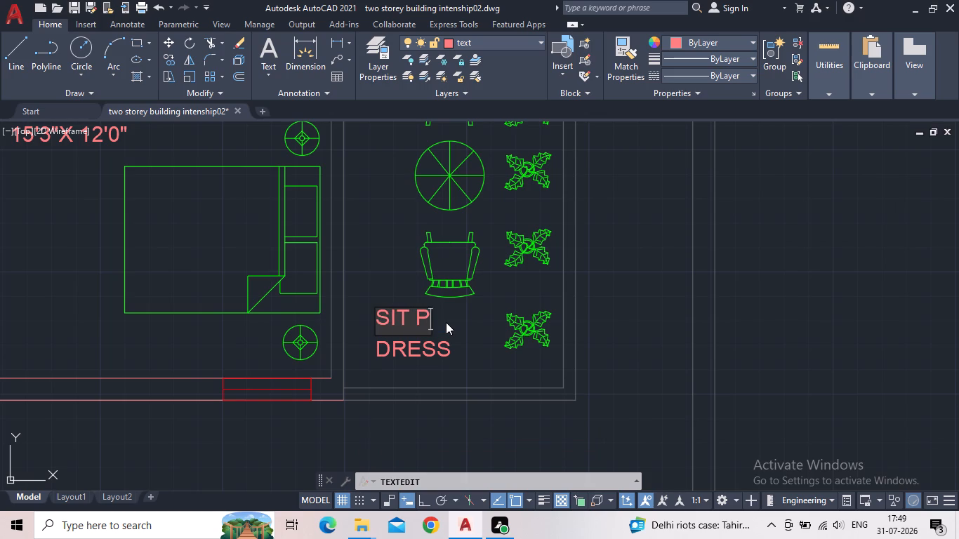
pyautogui.press('BackSpace')
pyautogui.write('OUT')
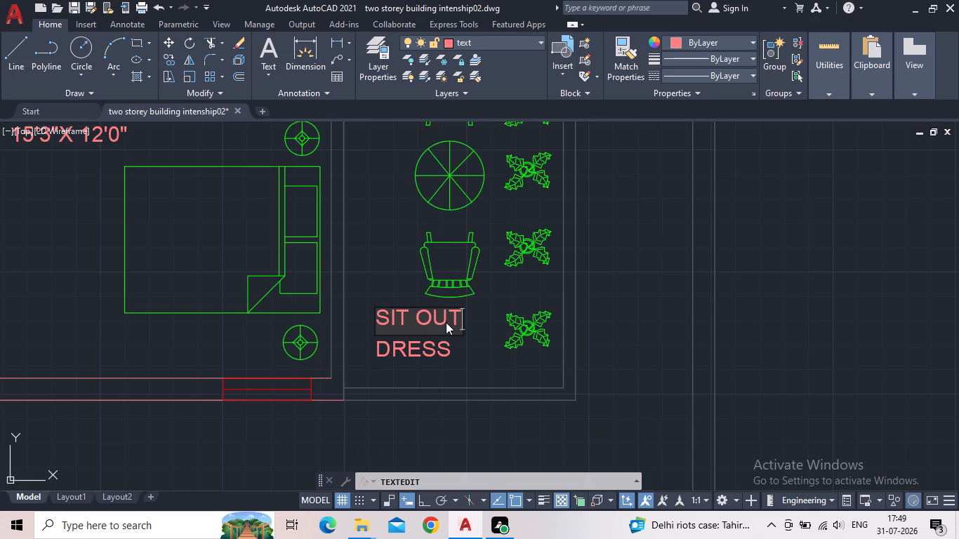
pyautogui.press('Return')
pyautogui.press('Escape')
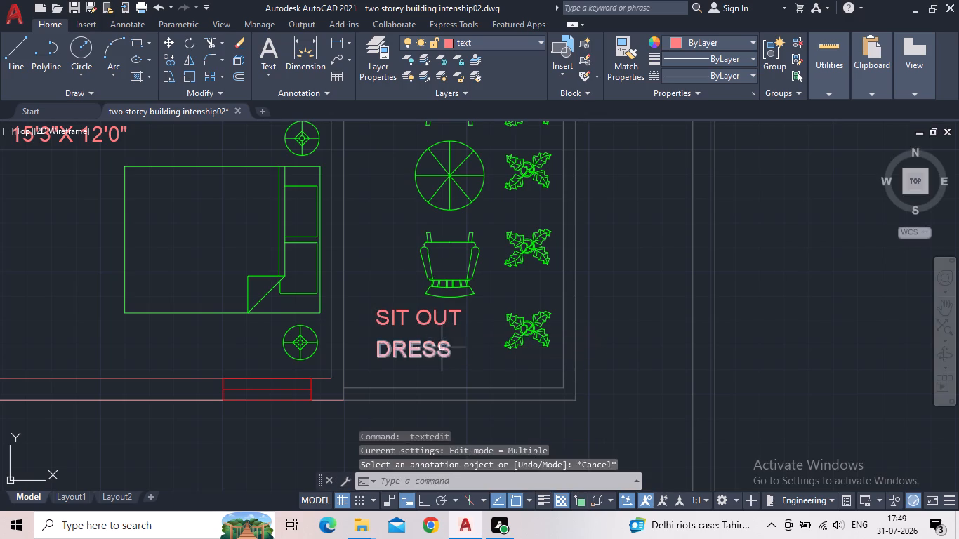
# Replace the DRESS copy below SIT OUT with the size 7'6"X12'4.5".
pyautogui.tripleClick(440, 350)
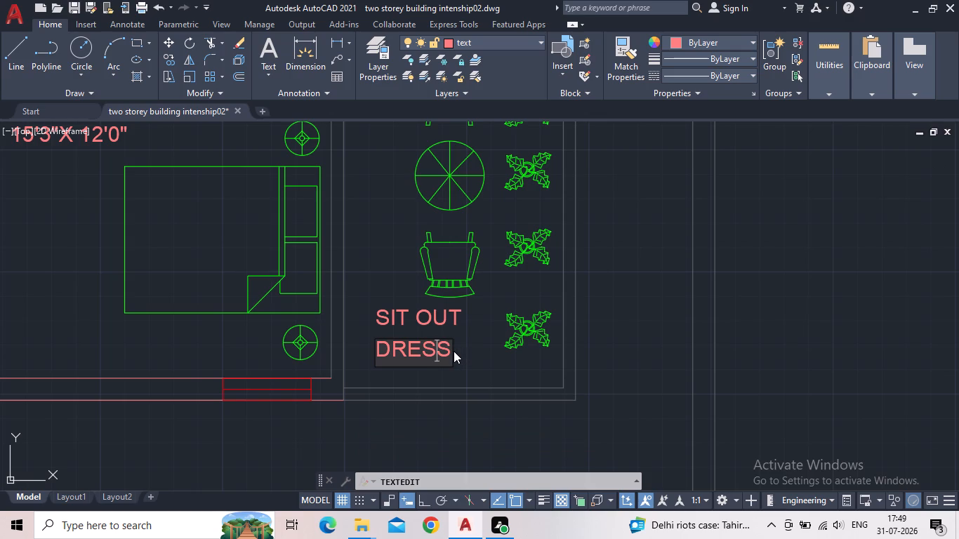
pyautogui.moveTo(451, 353); pyautogui.dragTo(371, 357)
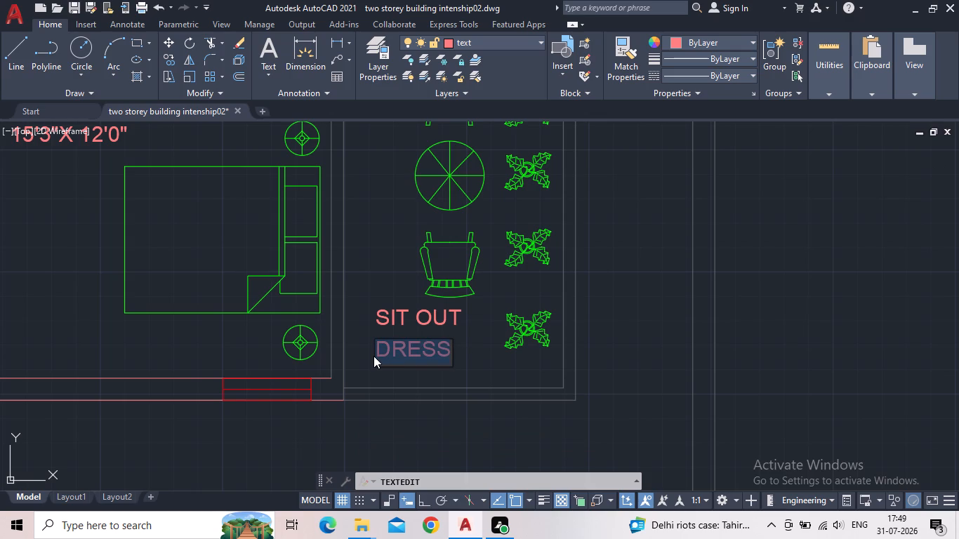
pyautogui.write("7'6")
pyautogui.hotkey('shift', '"')
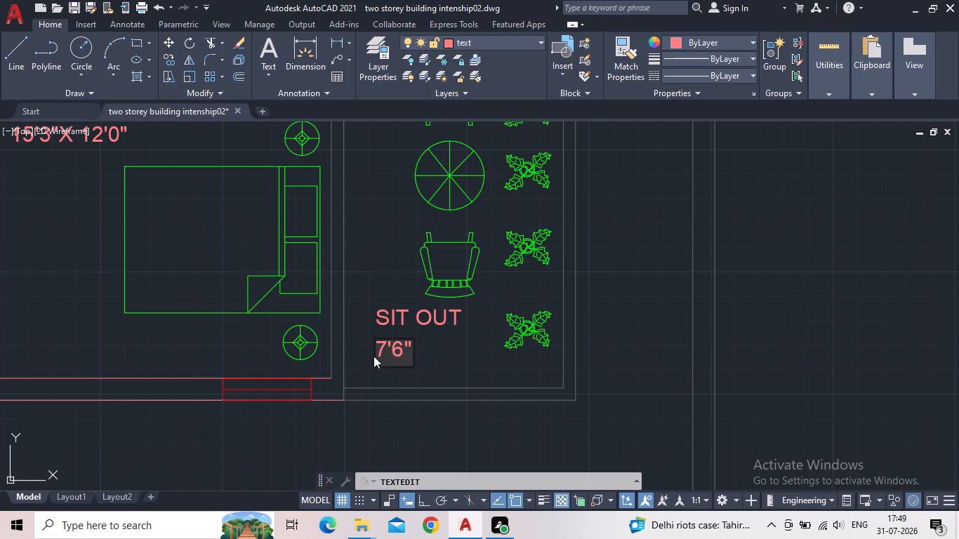
pyautogui.press('x')
pyautogui.write("12'")
pyautogui.write('4.5"')
pyautogui.press('Return')
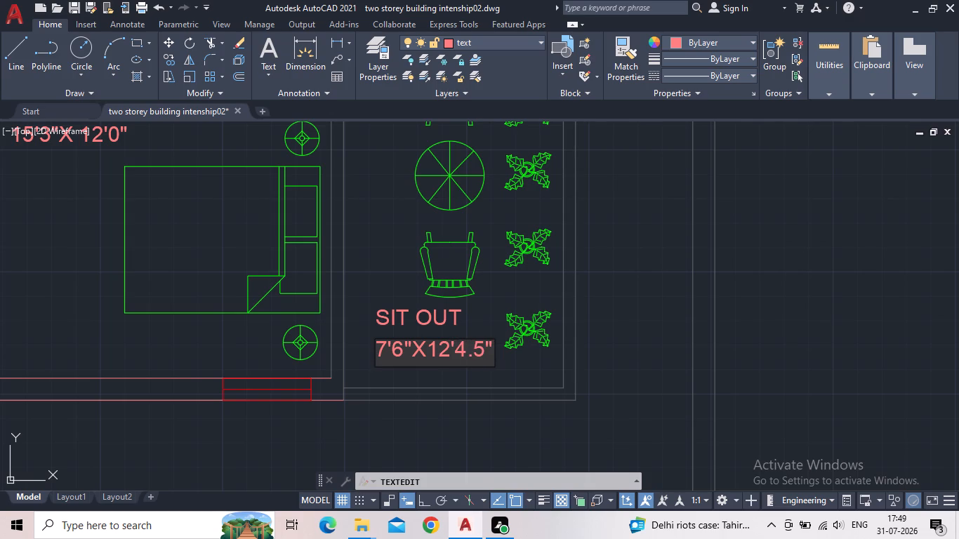
pyautogui.press('Escape')
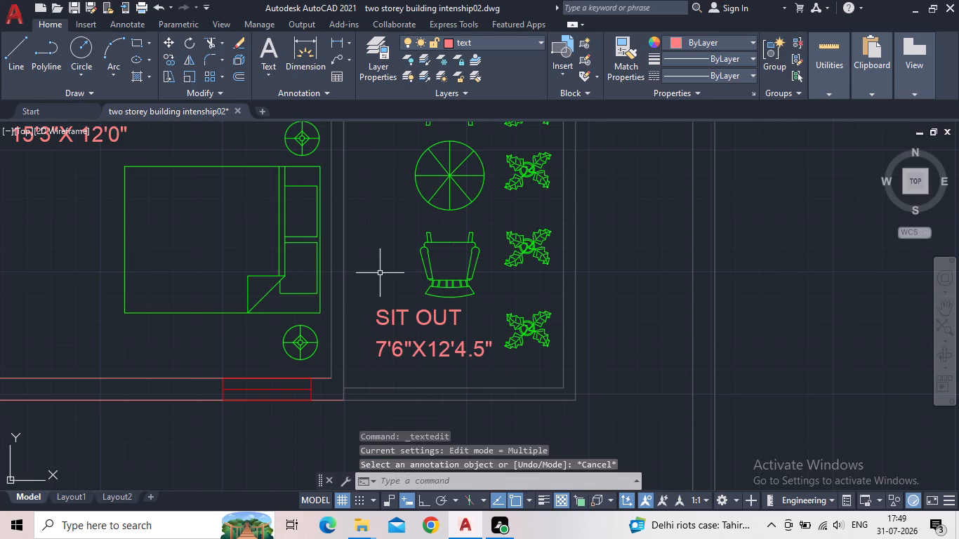
# Save the drawing.
pyautogui.click(70, 8)
# Look through the architectural tool palette samples and the House Designer blocks in DesignCenter.
pyautogui.scroll(-2, 239, 253)
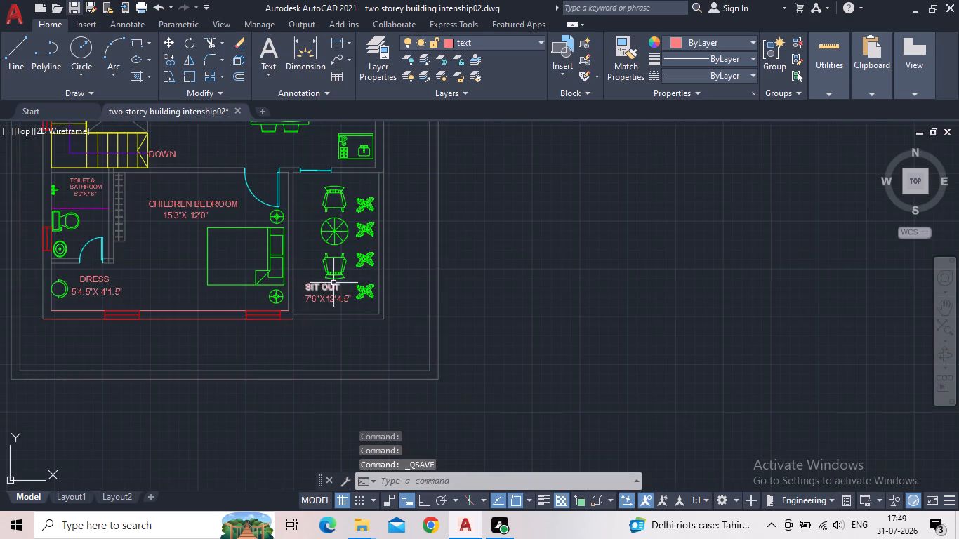
pyautogui.scroll(2, 334, 284)
pyautogui.scroll(-2, 246, 251)
pyautogui.moveTo(270, 222); pyautogui.dragTo(291, 364, button='middle')
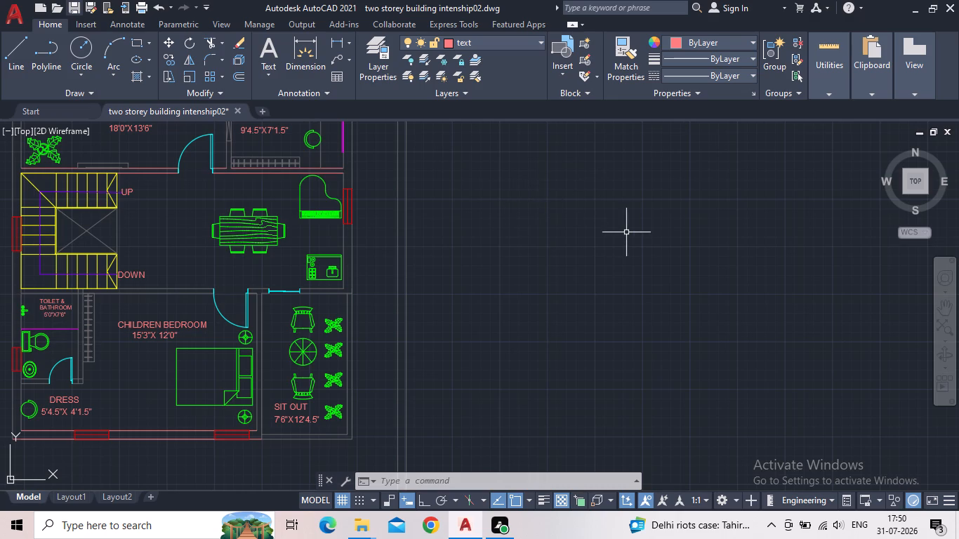
pyautogui.press('t')
pyautogui.press('o')
pyautogui.press('o')
pyautogui.press('Return')
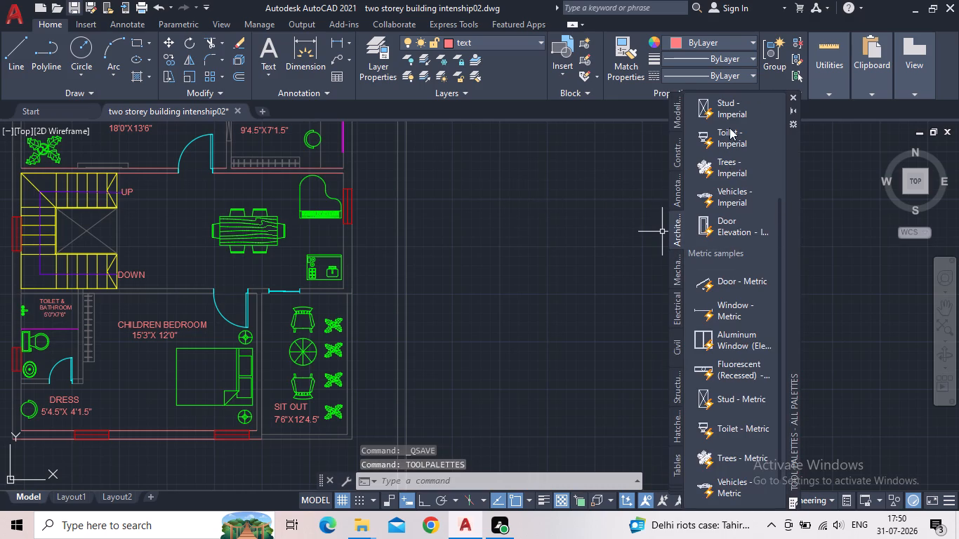
pyautogui.scroll(-2, 746, 380)
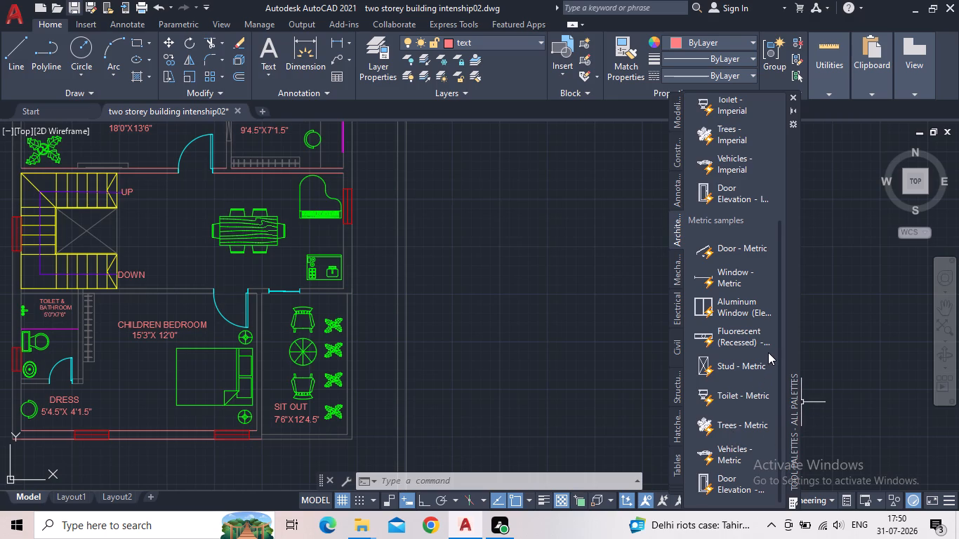
pyautogui.press('Escape')
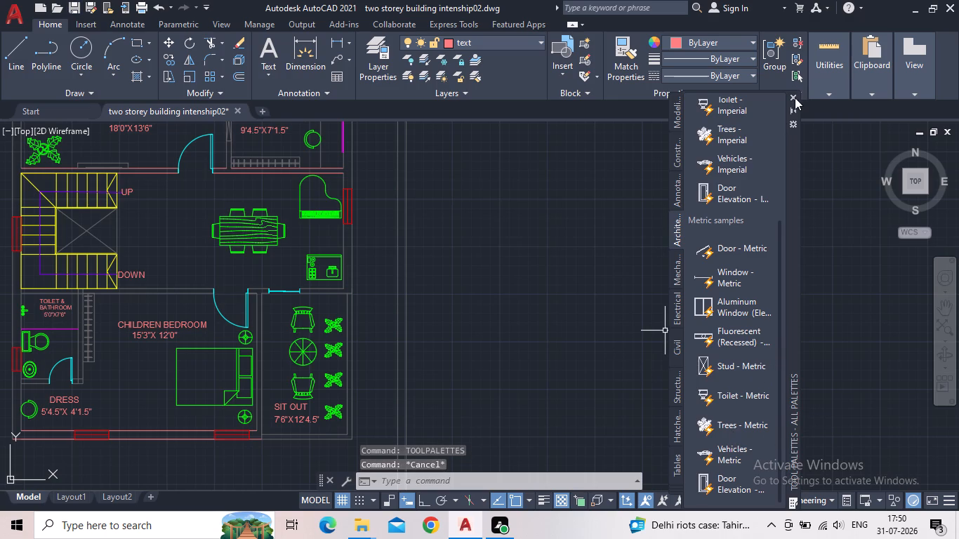
pyautogui.click(795, 100)
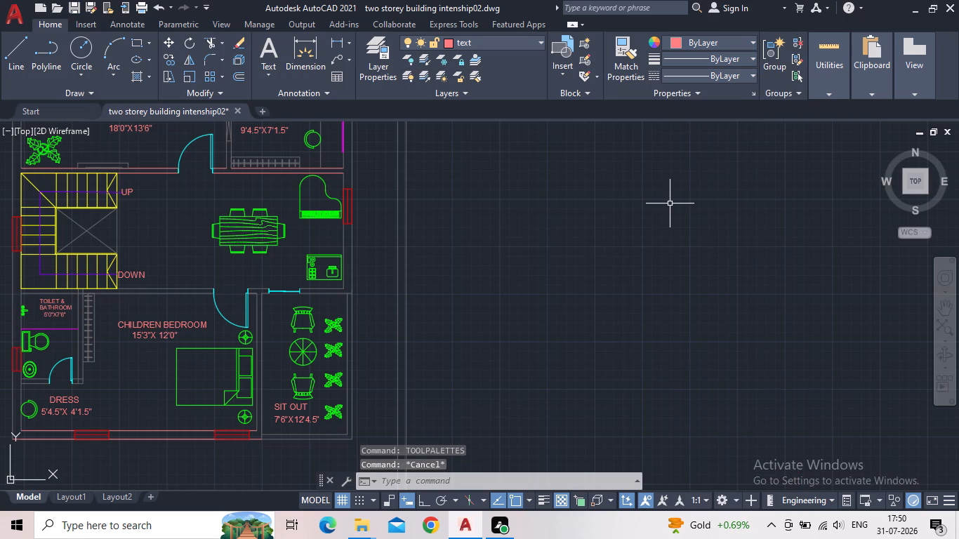
pyautogui.write('DC')
pyautogui.press('Return')
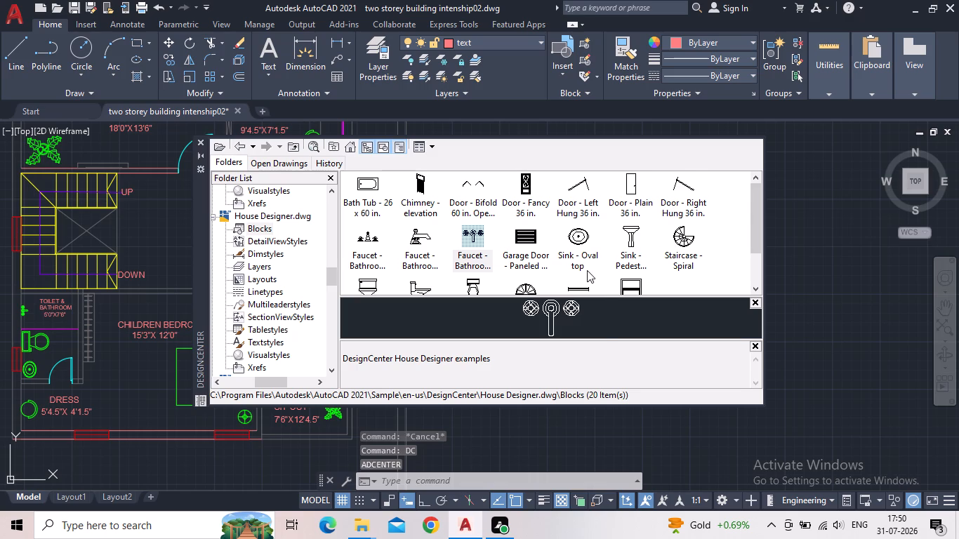
pyautogui.scroll(-2, 579, 281)
pyautogui.scroll(2, 569, 248)
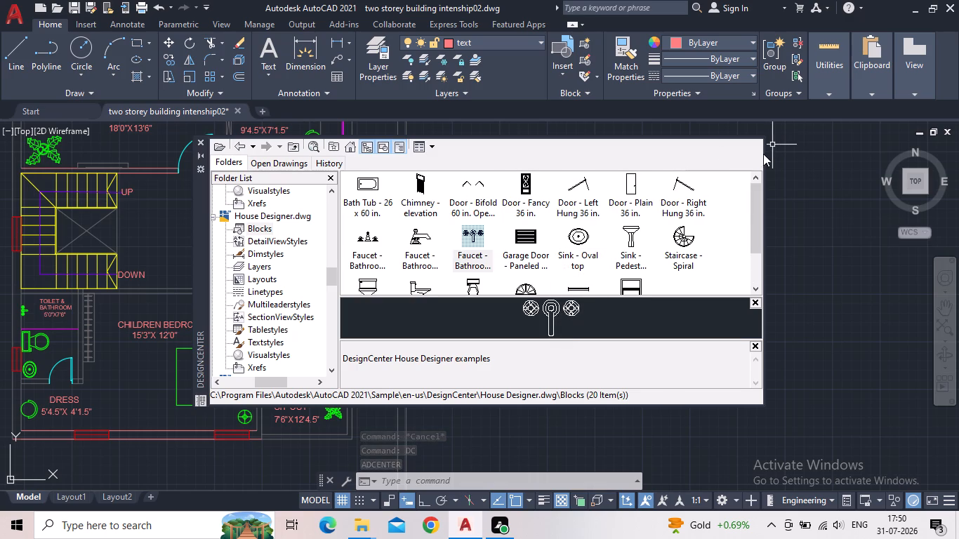
pyautogui.click(200, 142)
# Copy the staircase's DOWN label to just above the sliding door between the dining area and the sit-out.
pyautogui.scroll(2, 254, 290)
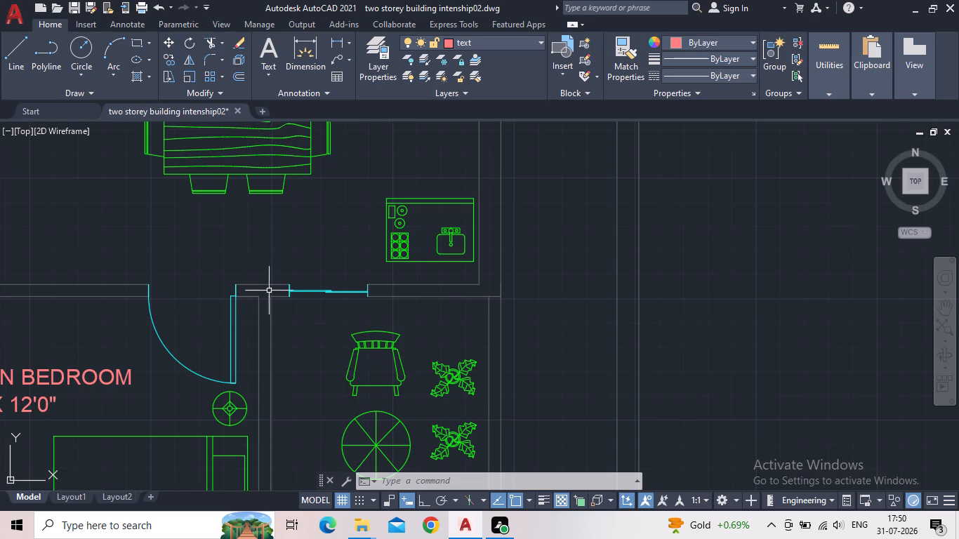
pyautogui.moveTo(288, 251); pyautogui.dragTo(355, 255, button='middle')
pyautogui.scroll(-1, 282, 290)
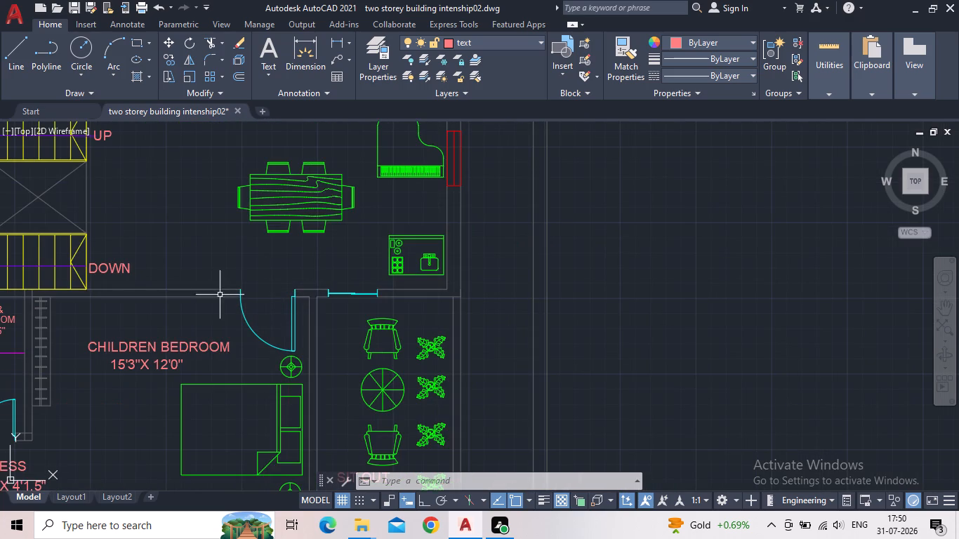
pyautogui.click(102, 265)
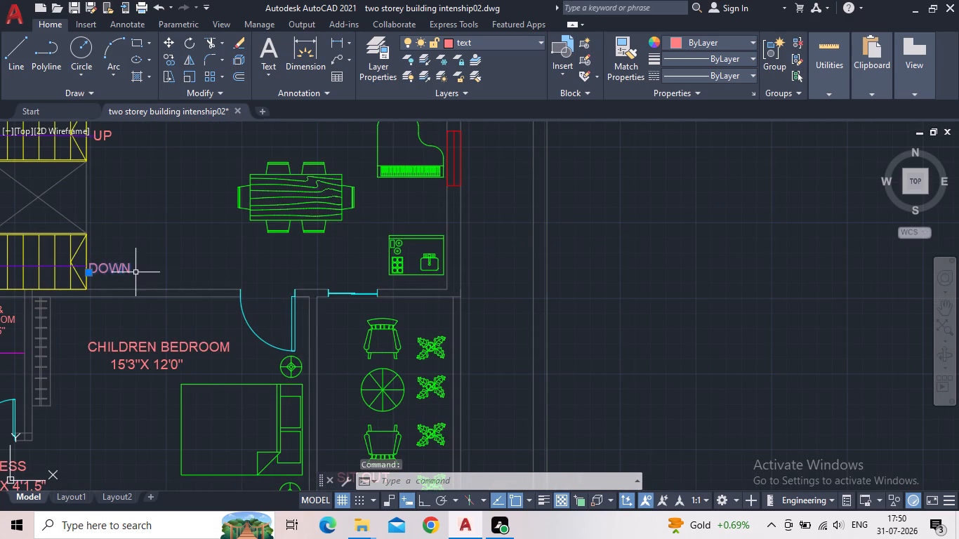
pyautogui.press('c')
pyautogui.press('o')
pyautogui.press('Return')
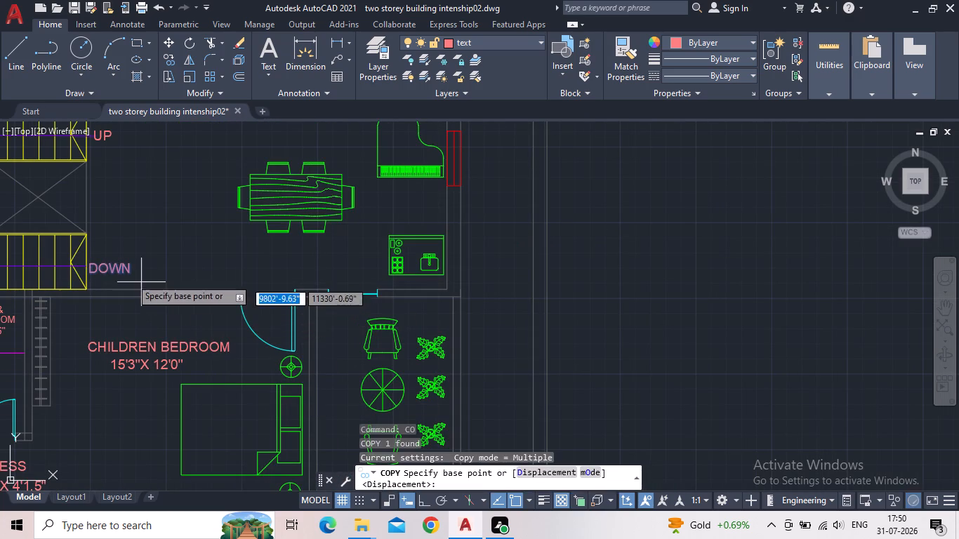
pyautogui.moveTo(89, 272); pyautogui.dragTo(102, 277)
pyautogui.scroll(1, 317, 284)
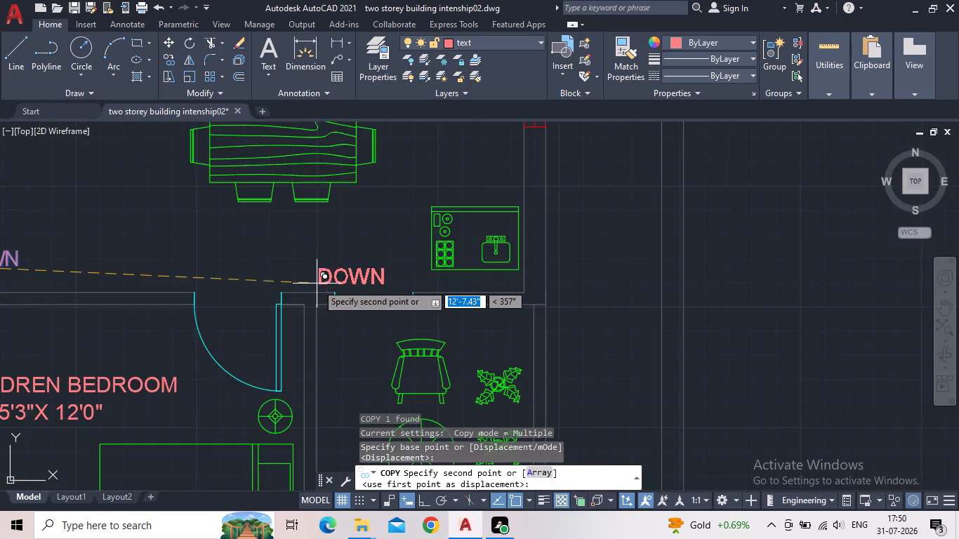
pyautogui.scroll(1, 325, 282)
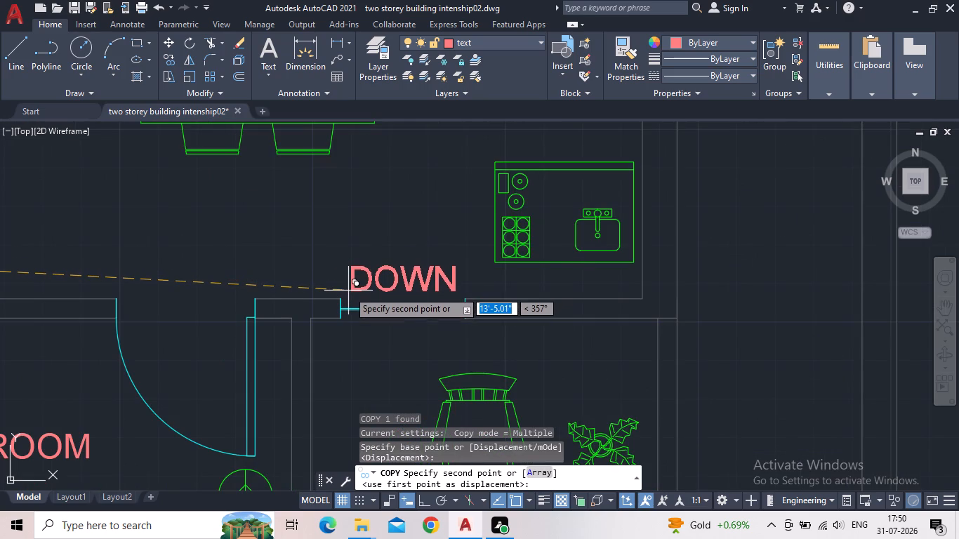
pyautogui.click(348, 291)
pyautogui.press('Escape')
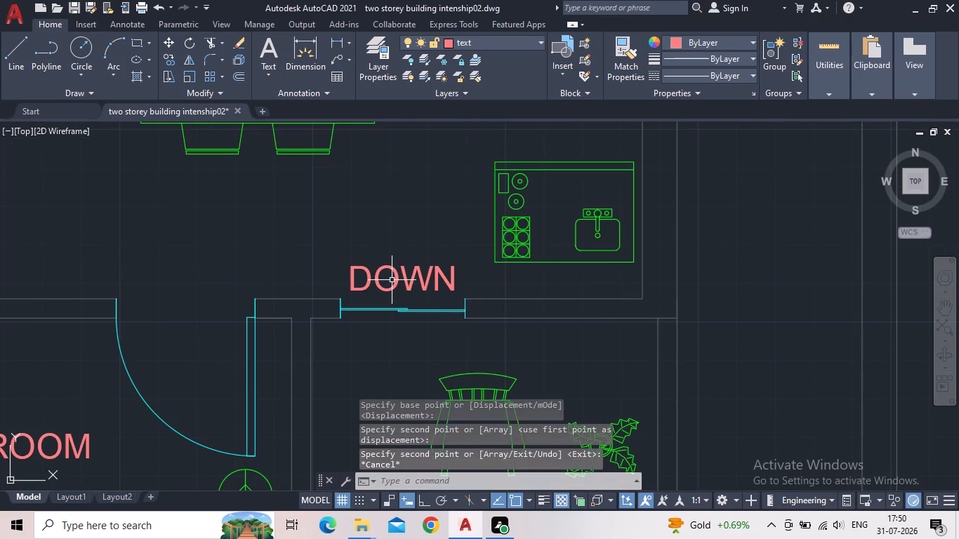
# Change the DOWN copy above the sliding door to read Sliding door.
pyautogui.doubleClick(399, 280)
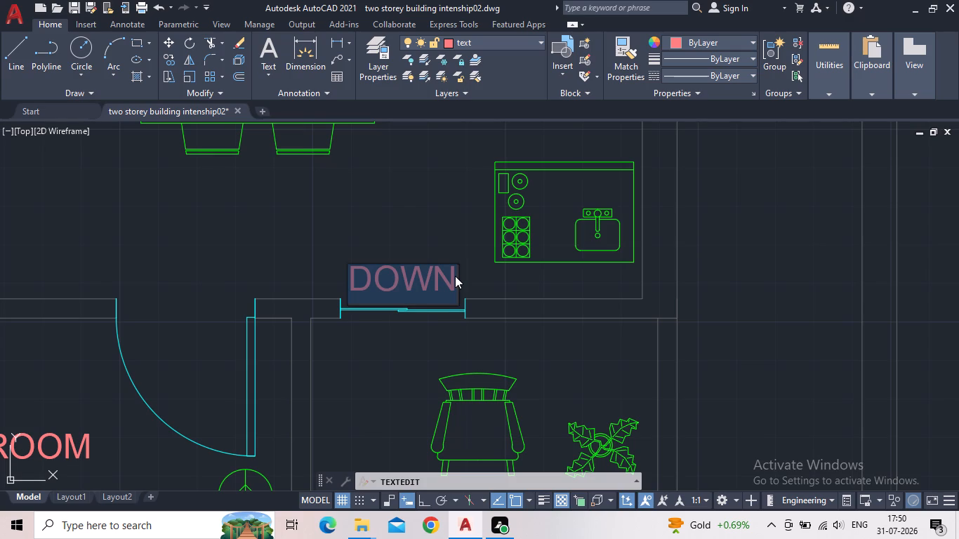
pyautogui.press('Delete')
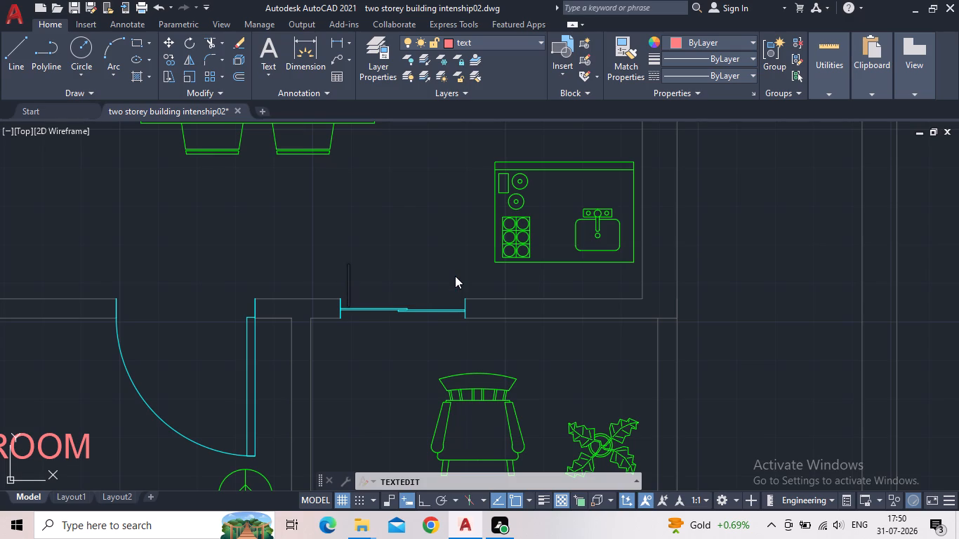
pyautogui.write('SLIDIN')
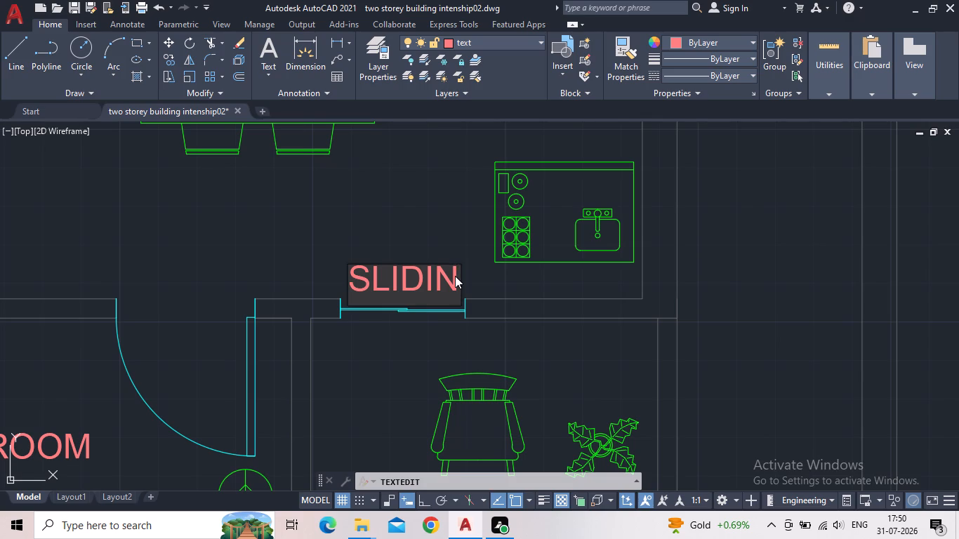
pyautogui.press('BackSpace')
pyautogui.press('BackSpace')
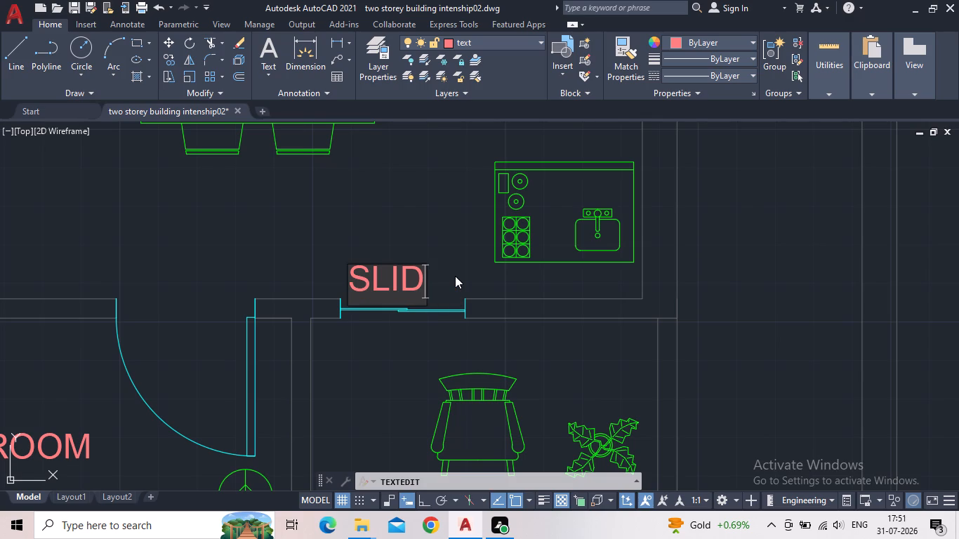
pyautogui.press('BackSpace')
pyautogui.press('BackSpace')
pyautogui.press('BackSpace')
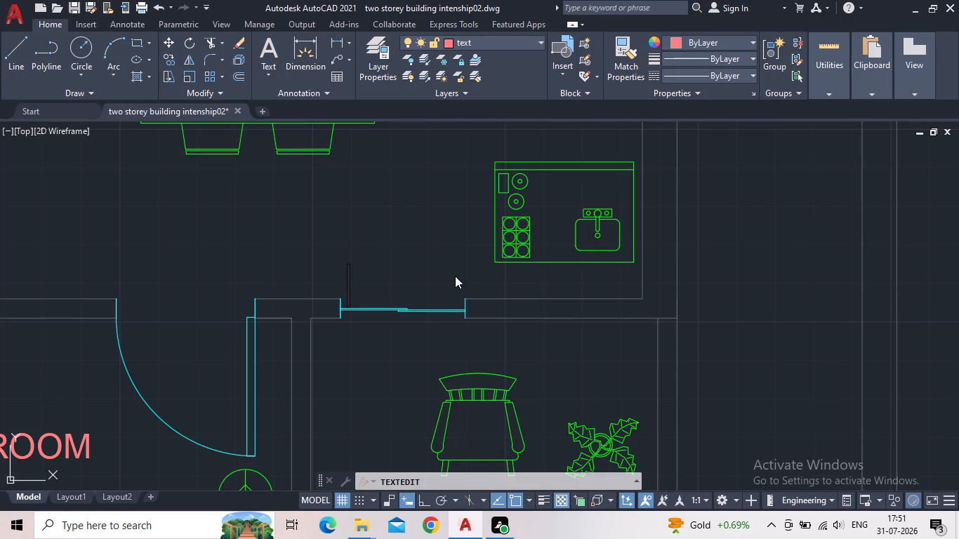
pyautogui.hotkey('shift', 's')
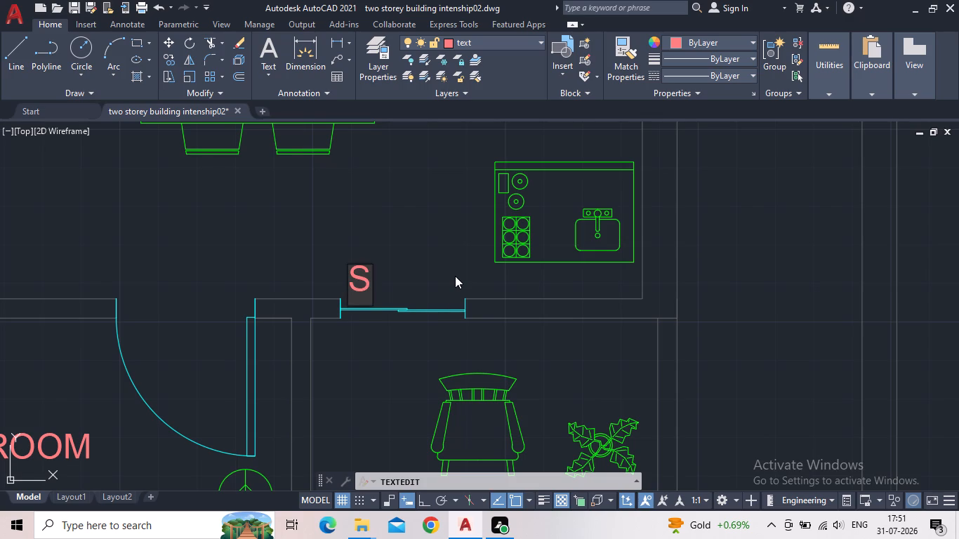
pyautogui.write('liding door')
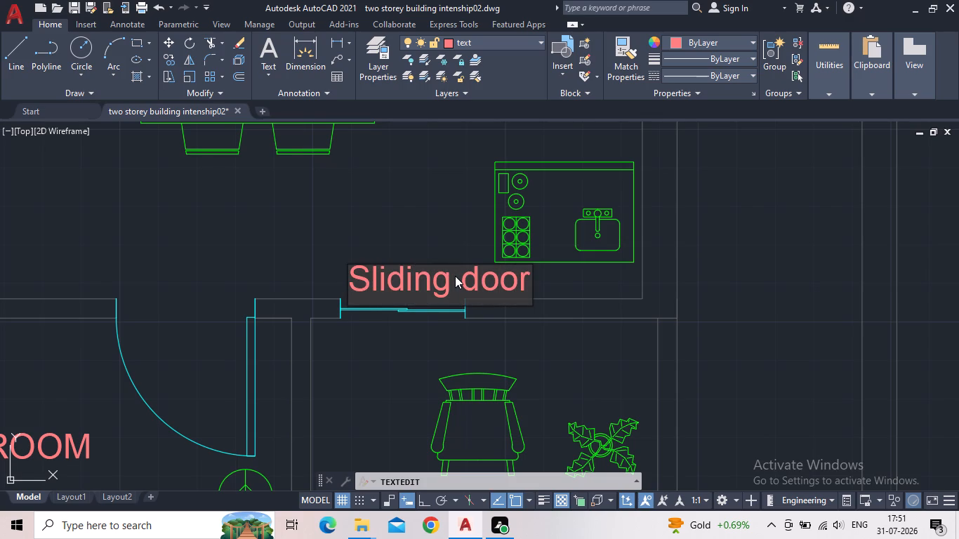
pyautogui.moveTo(529, 282); pyautogui.dragTo(508, 284)
pyautogui.moveTo(508, 284); pyautogui.dragTo(353, 285)
pyautogui.rightClick(370, 277)
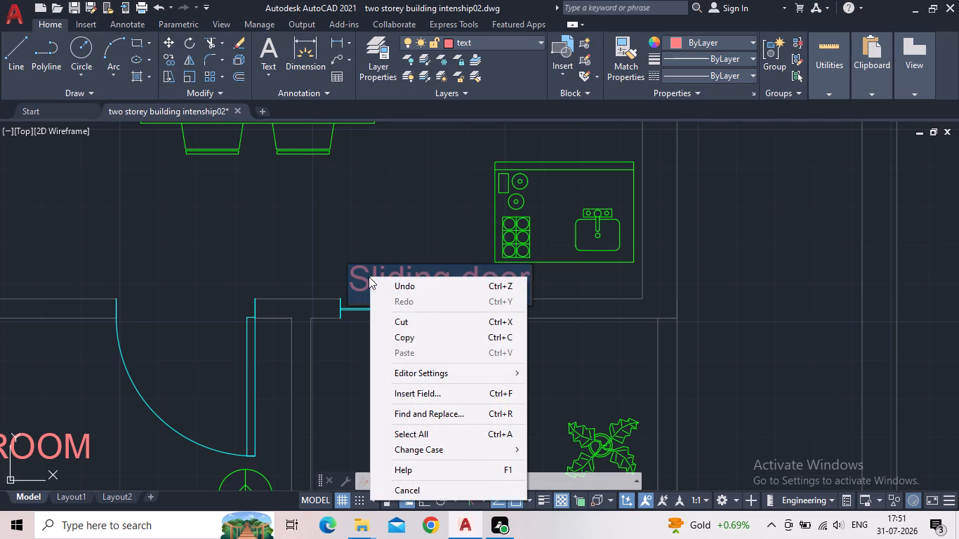
pyautogui.click(423, 367)
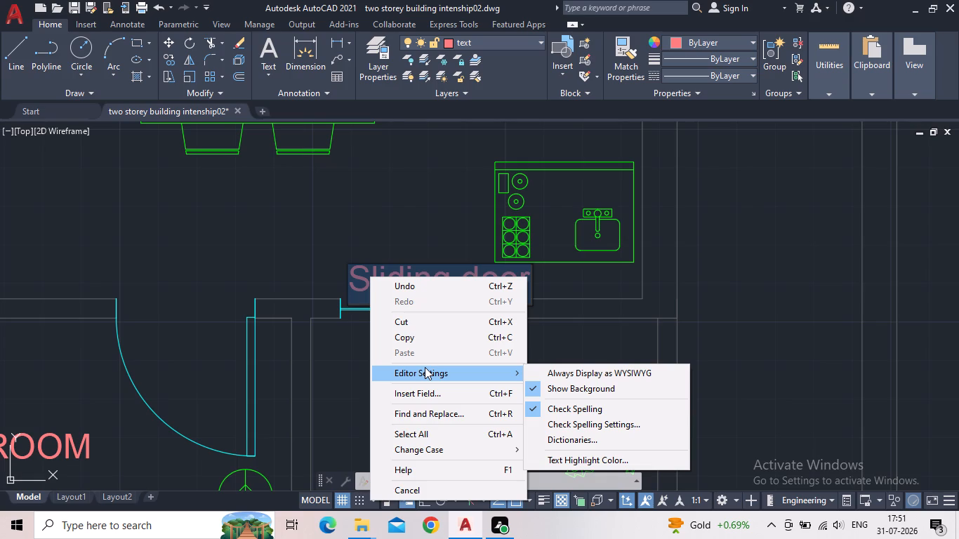
pyautogui.click(451, 265)
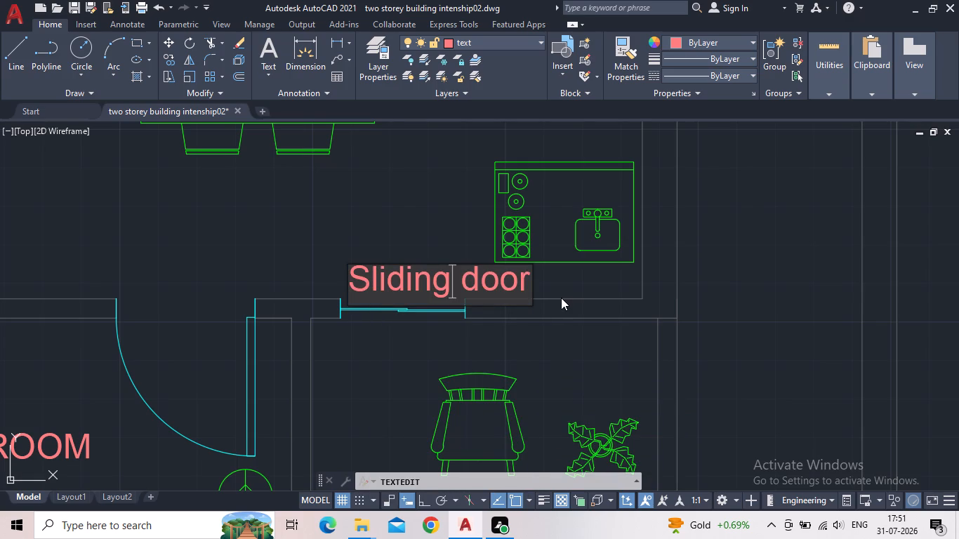
pyautogui.click(529, 286)
pyautogui.press('Return')
pyautogui.click(458, 284)
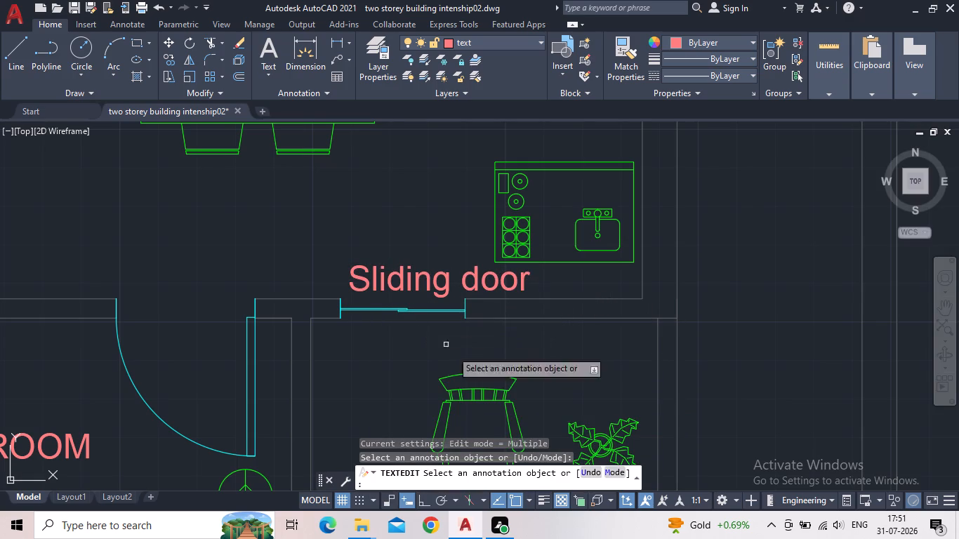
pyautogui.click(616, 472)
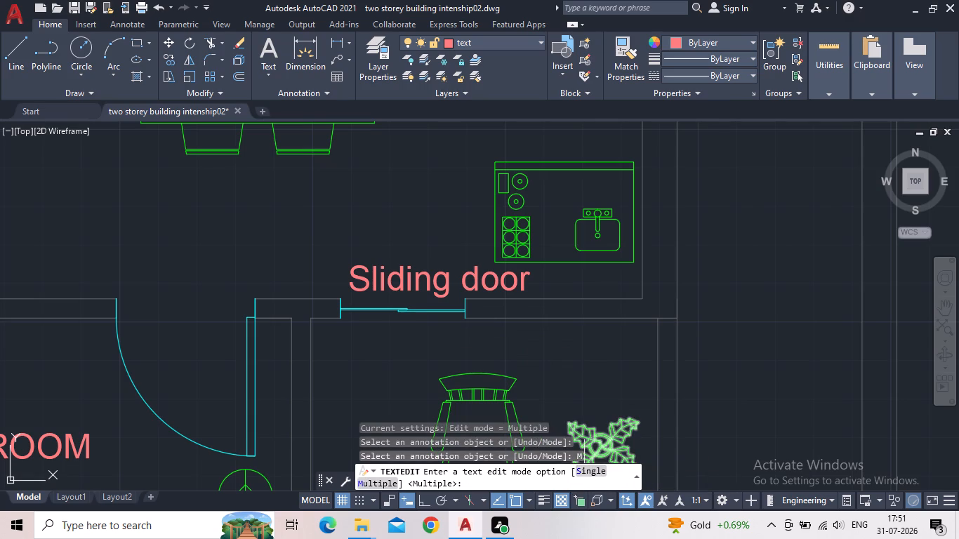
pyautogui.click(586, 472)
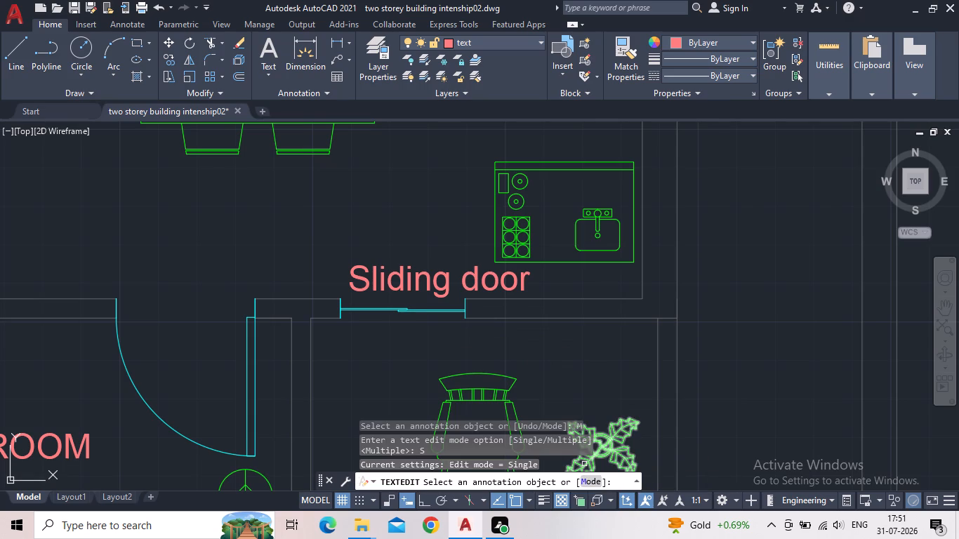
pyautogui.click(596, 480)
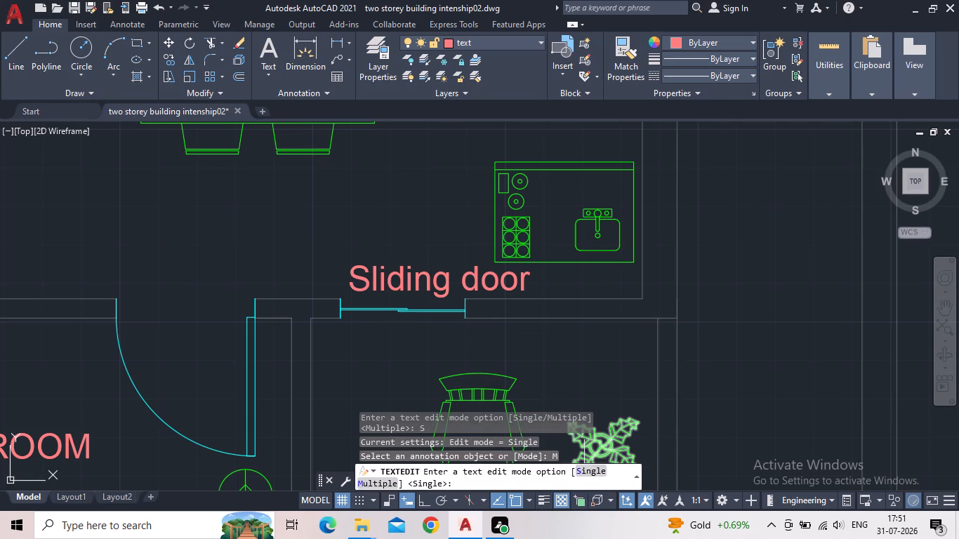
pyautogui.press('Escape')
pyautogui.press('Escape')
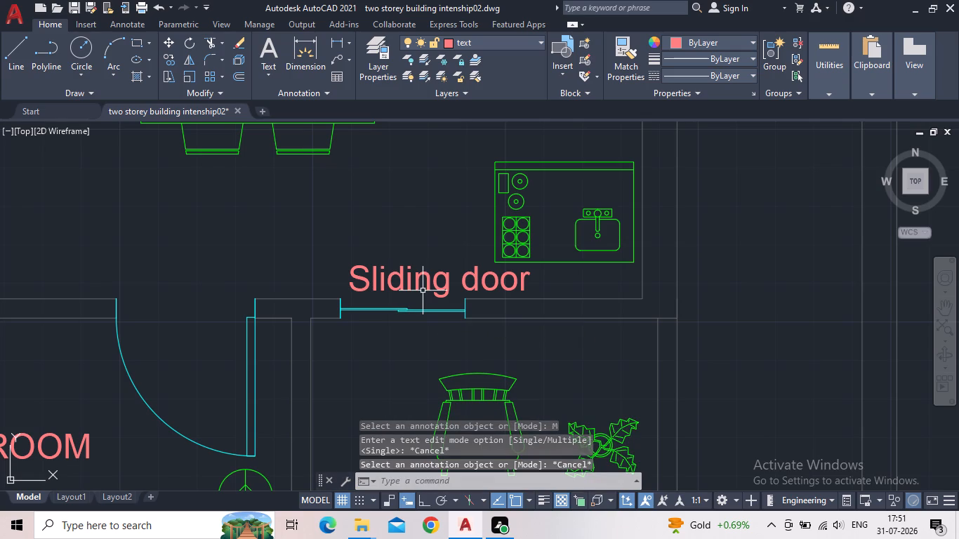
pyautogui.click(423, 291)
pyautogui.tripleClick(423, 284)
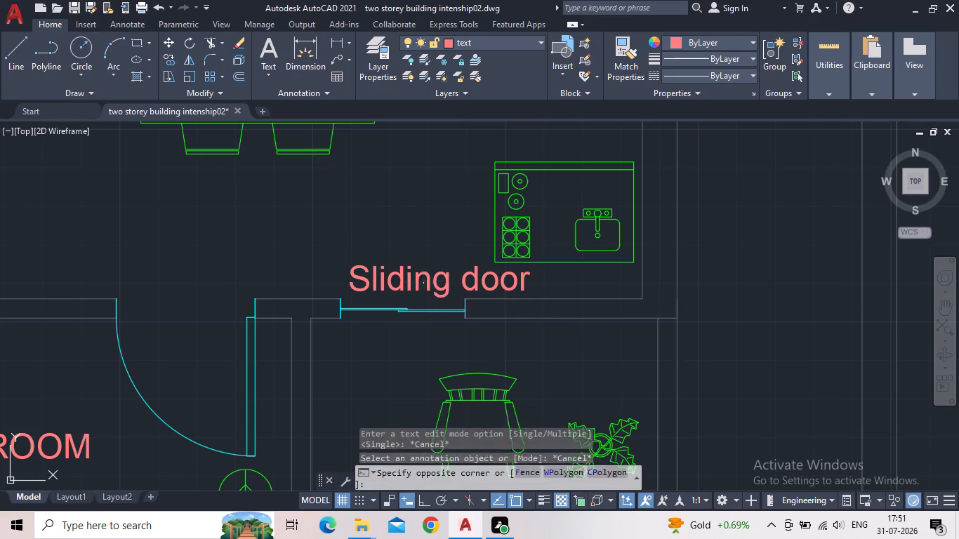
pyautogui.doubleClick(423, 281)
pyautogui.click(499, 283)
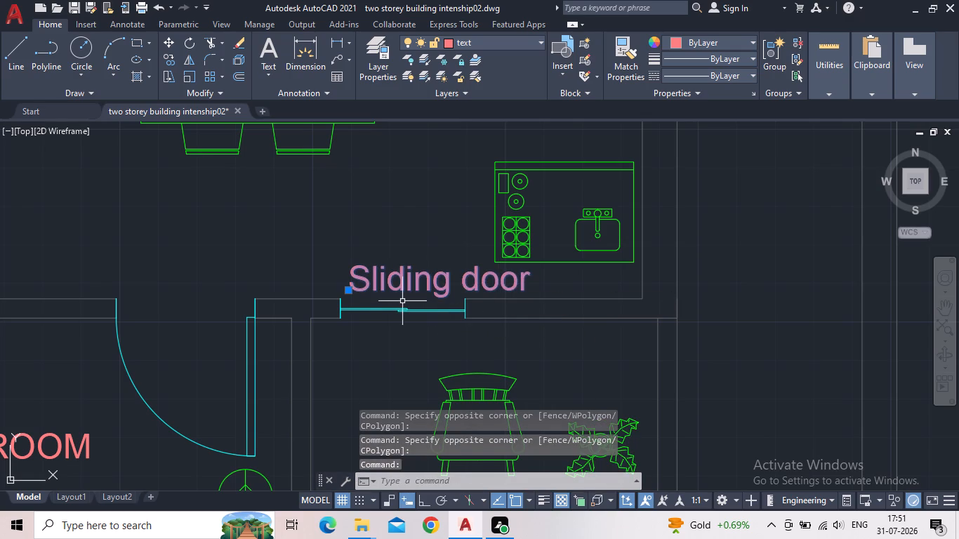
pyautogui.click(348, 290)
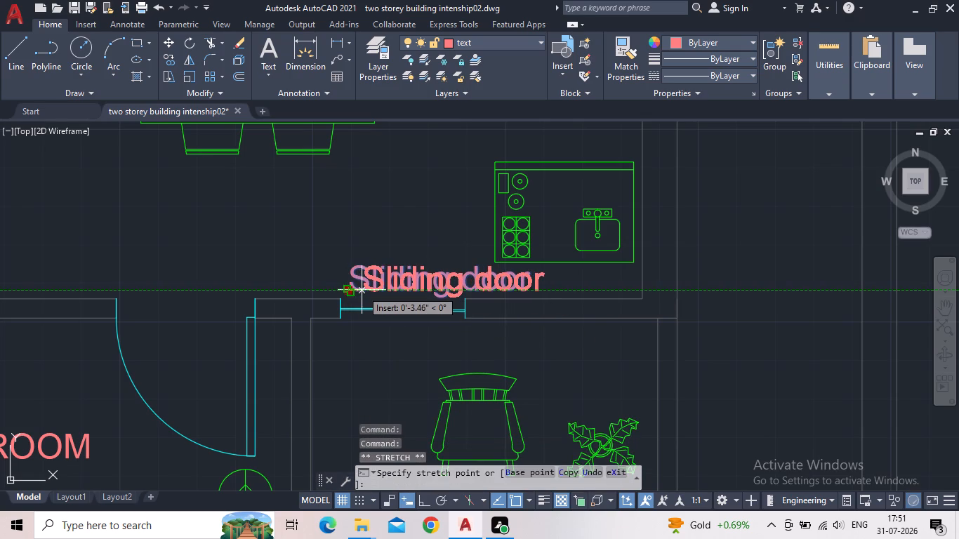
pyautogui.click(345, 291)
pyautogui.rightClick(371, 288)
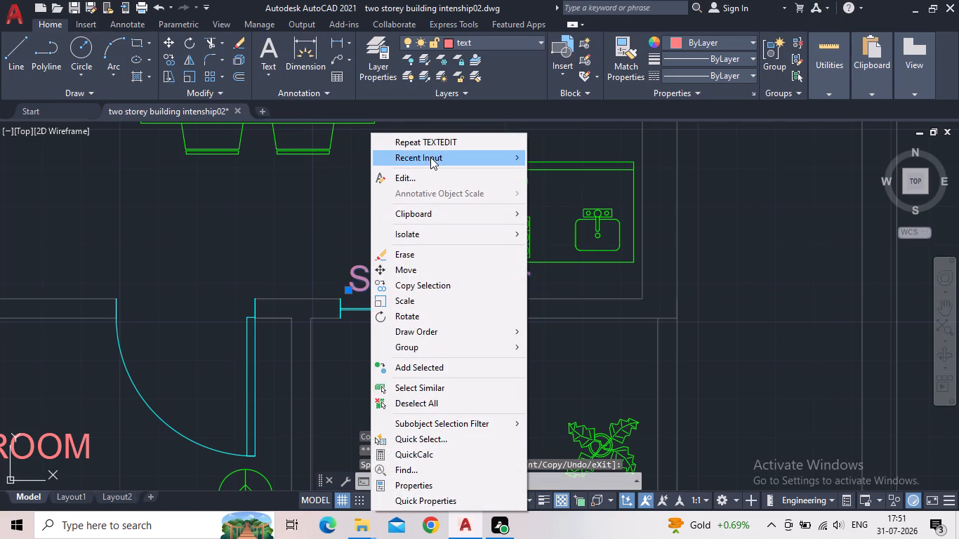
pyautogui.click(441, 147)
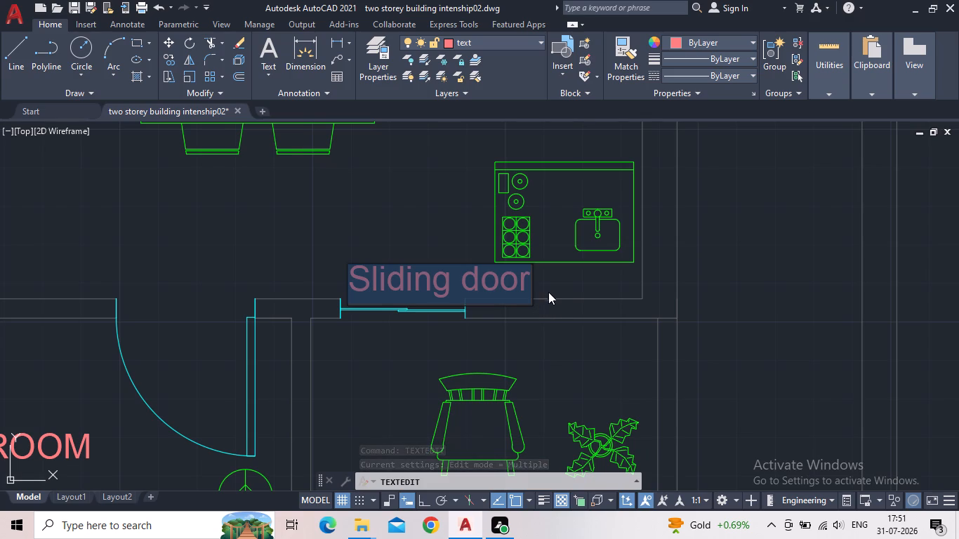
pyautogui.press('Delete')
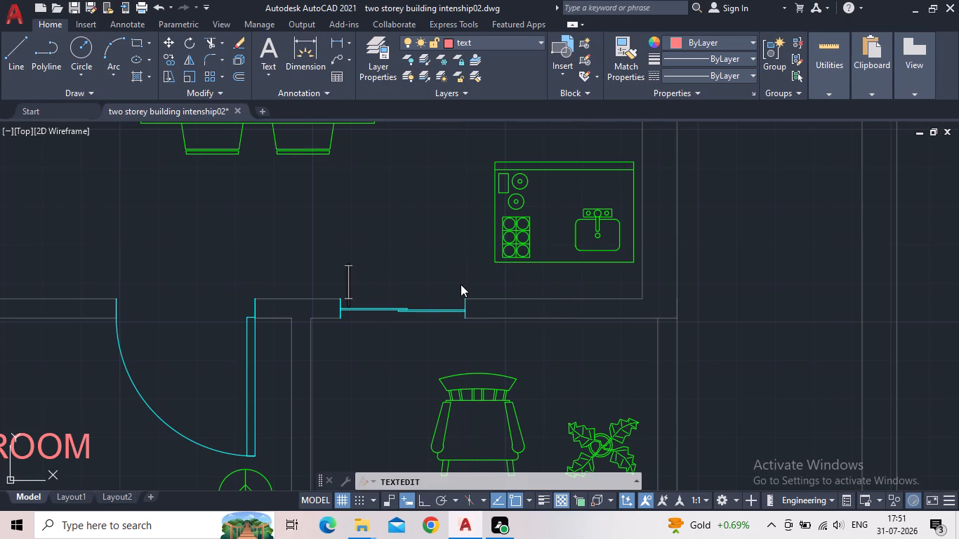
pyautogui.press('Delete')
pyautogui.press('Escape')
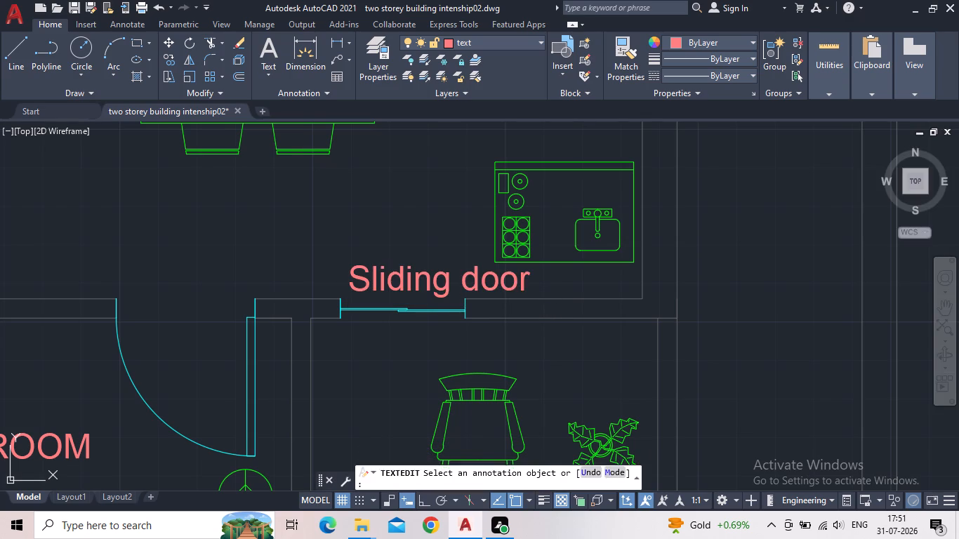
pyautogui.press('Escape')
# Erase the Sliding door label above the sliding door.
pyautogui.click(386, 278)
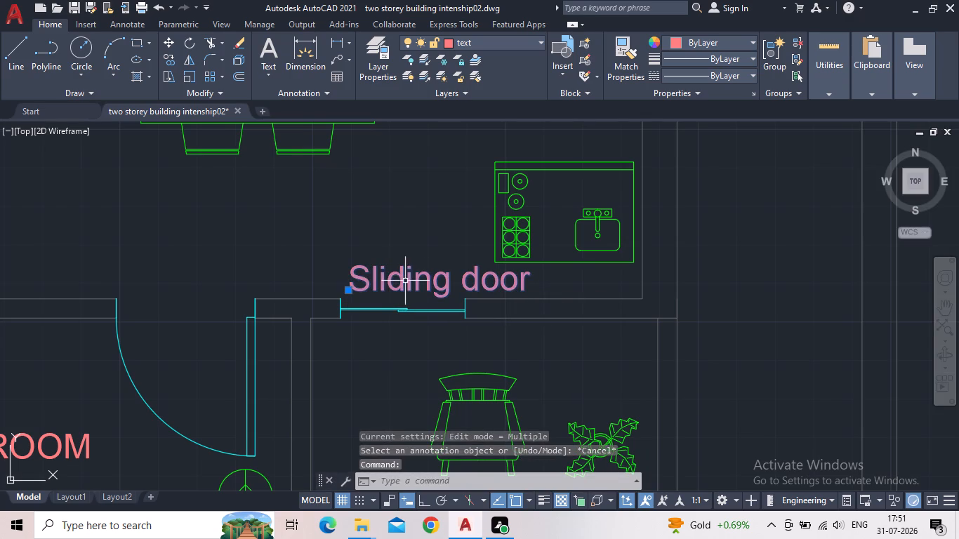
pyautogui.press('Delete')
# Add multiline text reading "sliding door" just above the sliding door to the sit-out, and widen its text frame.
pyautogui.write('mul')
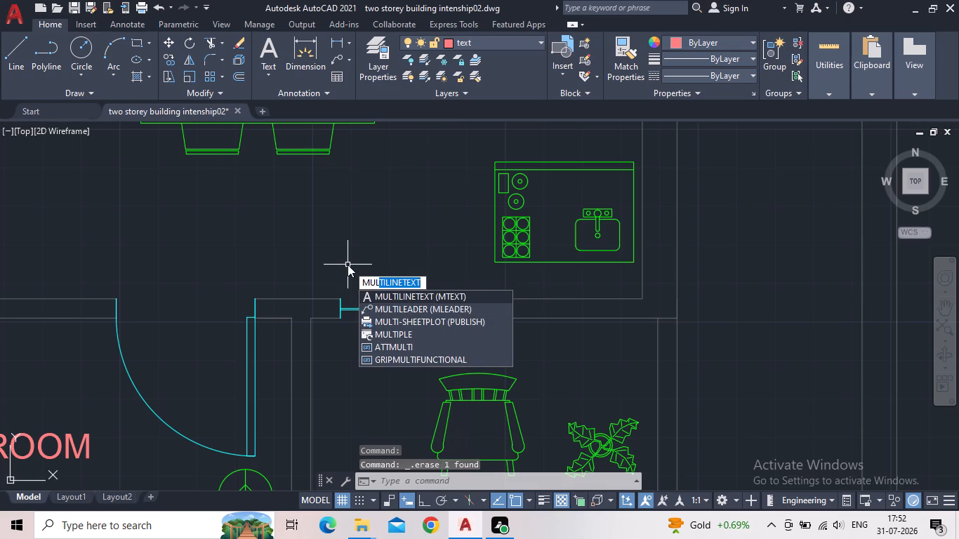
pyautogui.click(403, 296)
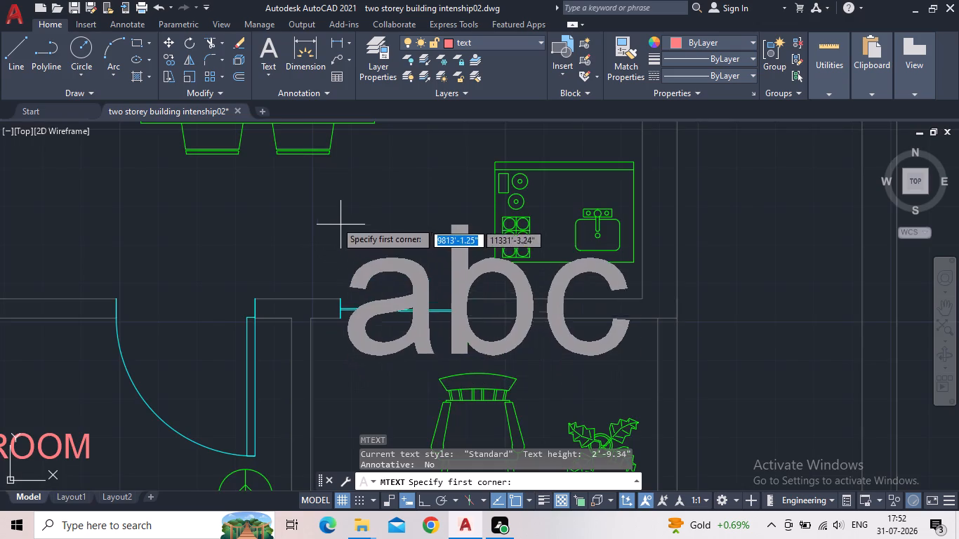
pyautogui.scroll(-3, 336, 220)
pyautogui.scroll(5, 351, 238)
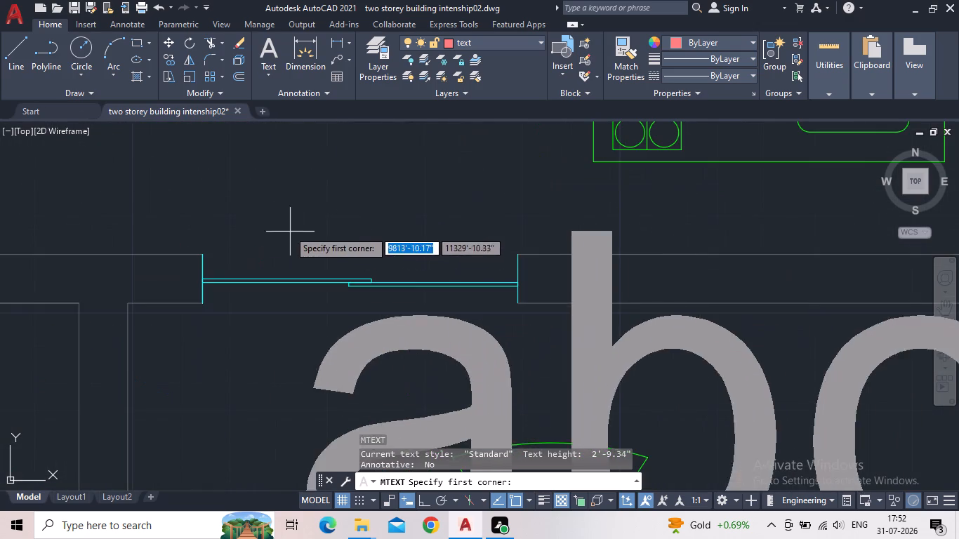
pyautogui.moveTo(225, 201); pyautogui.dragTo(249, 218)
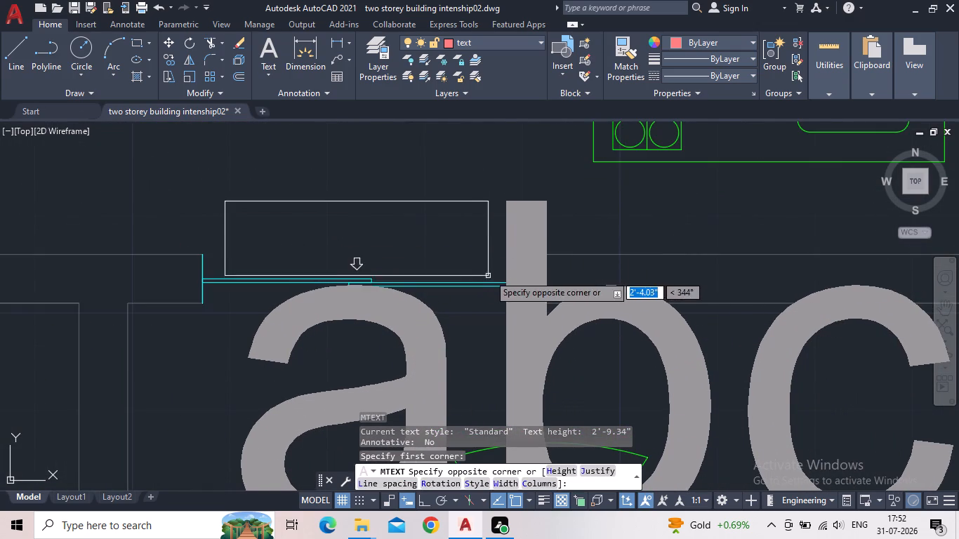
pyautogui.click(512, 240)
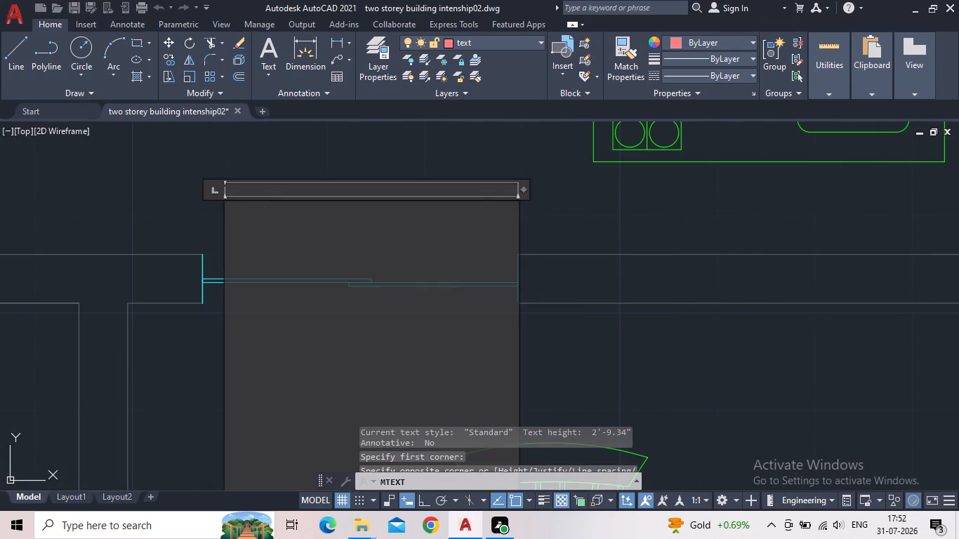
pyautogui.write('sli')
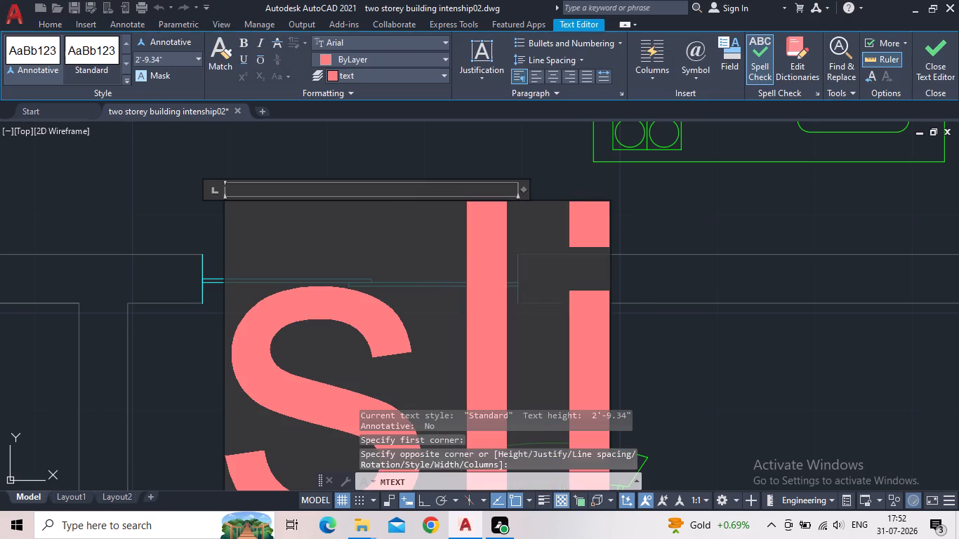
pyautogui.write('ding')
pyautogui.press('space')
pyautogui.write('door')
pyautogui.press('Return')
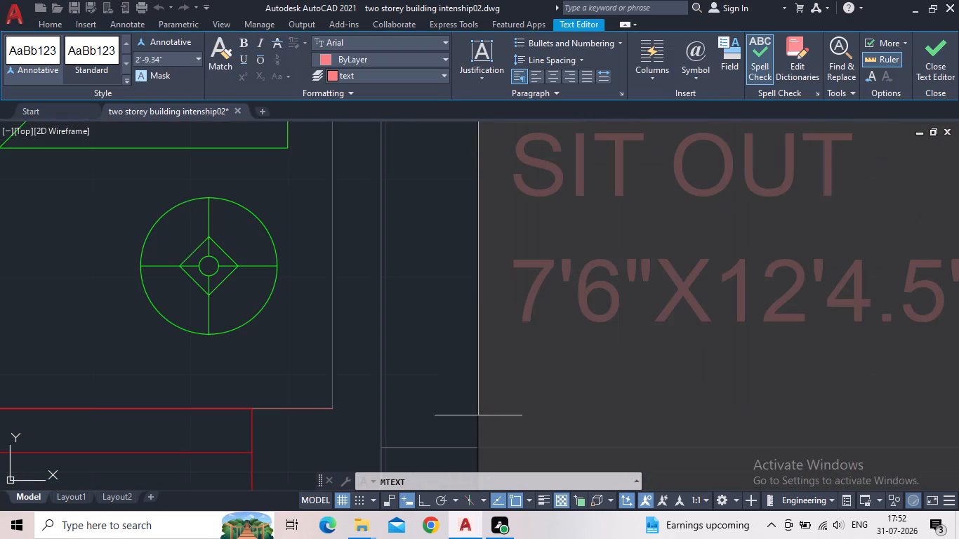
pyautogui.scroll(-4, 411, 210)
pyautogui.moveTo(419, 210); pyautogui.dragTo(333, 371, button='middle')
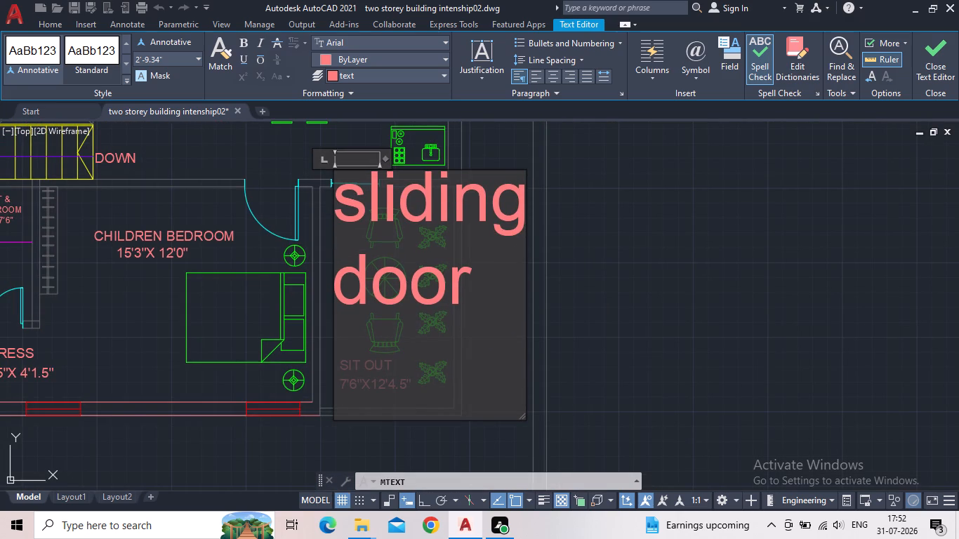
pyautogui.moveTo(523, 251); pyautogui.dragTo(709, 202)
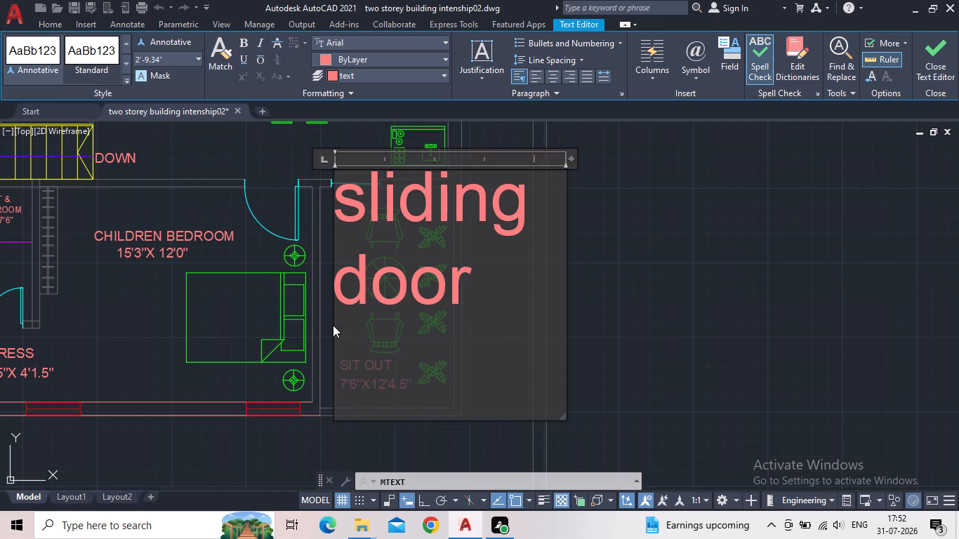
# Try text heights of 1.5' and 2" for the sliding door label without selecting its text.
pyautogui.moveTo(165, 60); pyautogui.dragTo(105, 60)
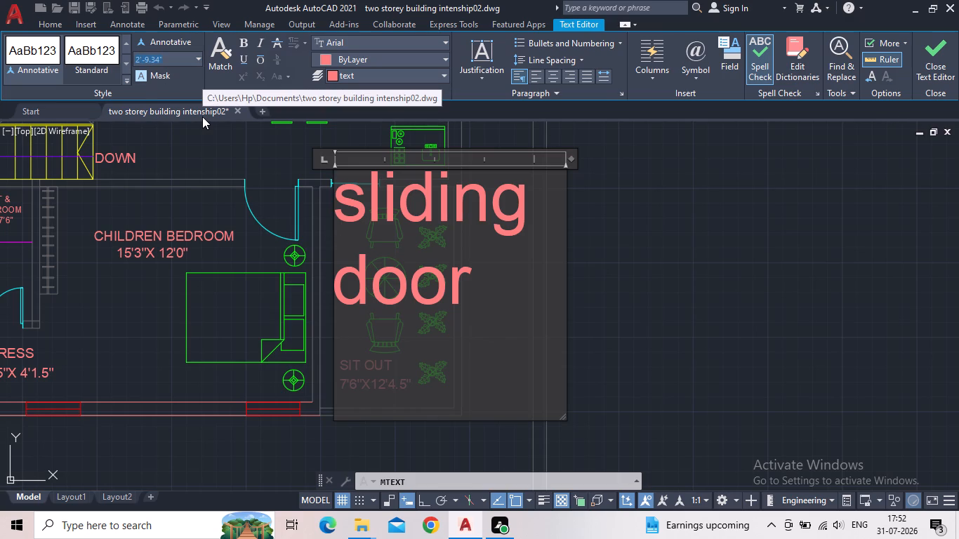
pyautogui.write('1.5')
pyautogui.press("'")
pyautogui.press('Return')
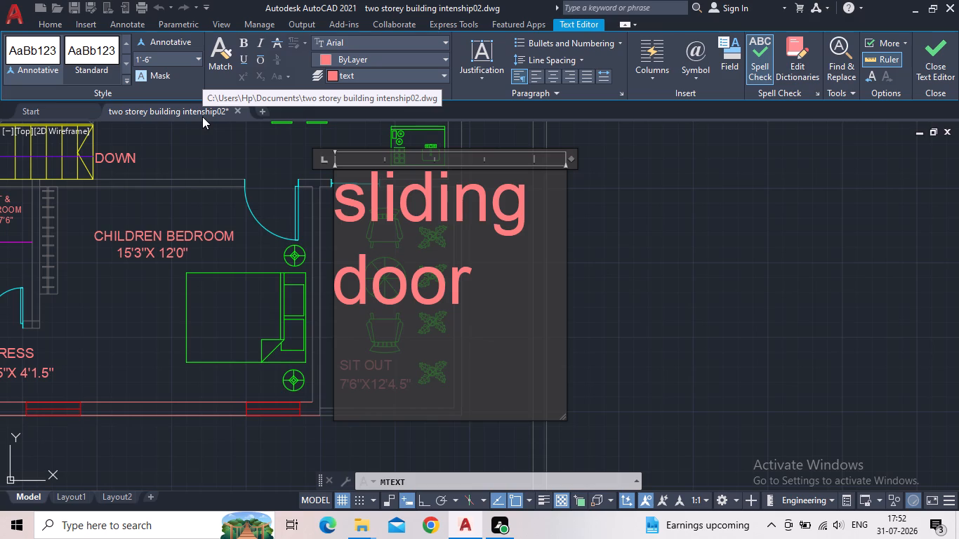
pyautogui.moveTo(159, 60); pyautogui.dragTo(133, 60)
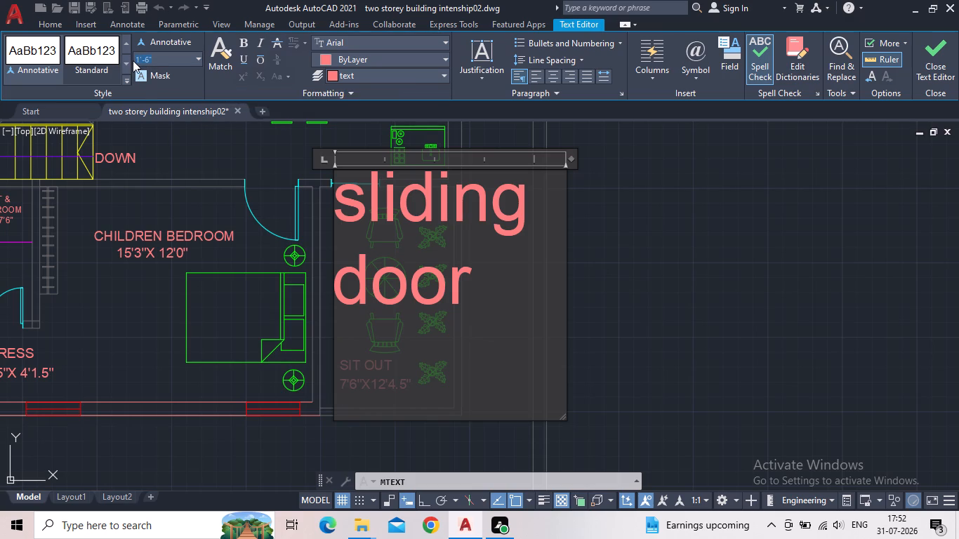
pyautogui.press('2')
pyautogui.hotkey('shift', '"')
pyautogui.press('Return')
# Select the whole sliding door text and resize it, trying a height of 2" before setting 5".
pyautogui.moveTo(482, 289); pyautogui.dragTo(346, 189)
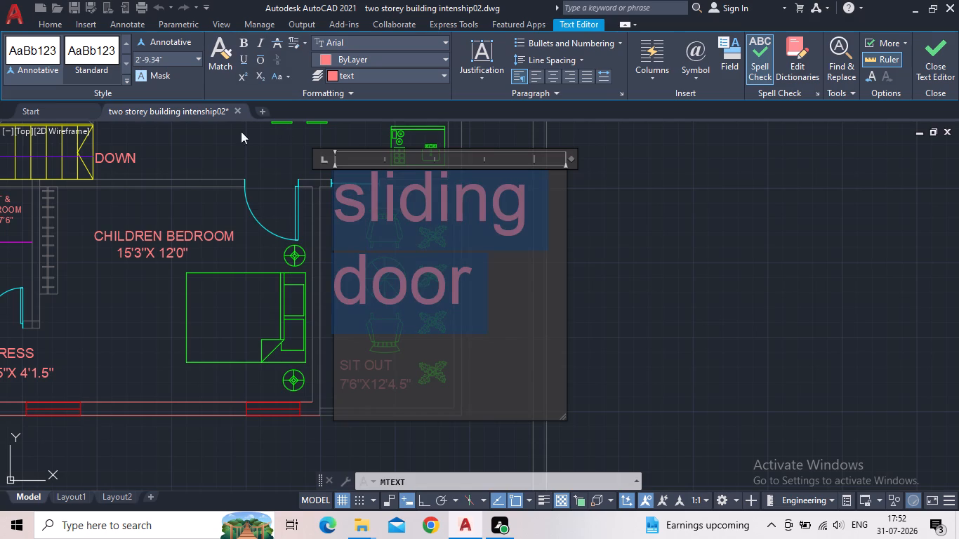
pyautogui.click(173, 56)
pyautogui.write('2"')
pyautogui.press('Return')
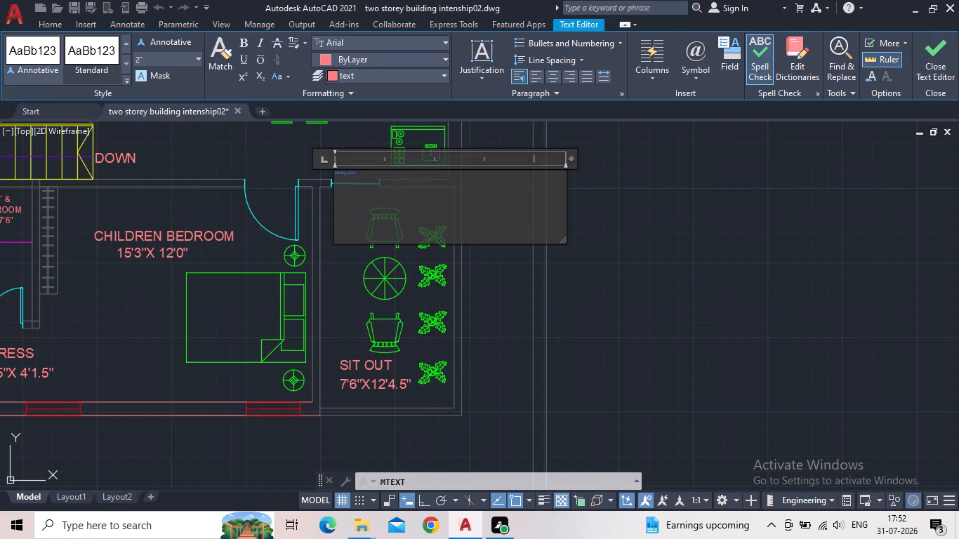
pyautogui.click(171, 60)
pyautogui.write('5"')
pyautogui.press('Return')
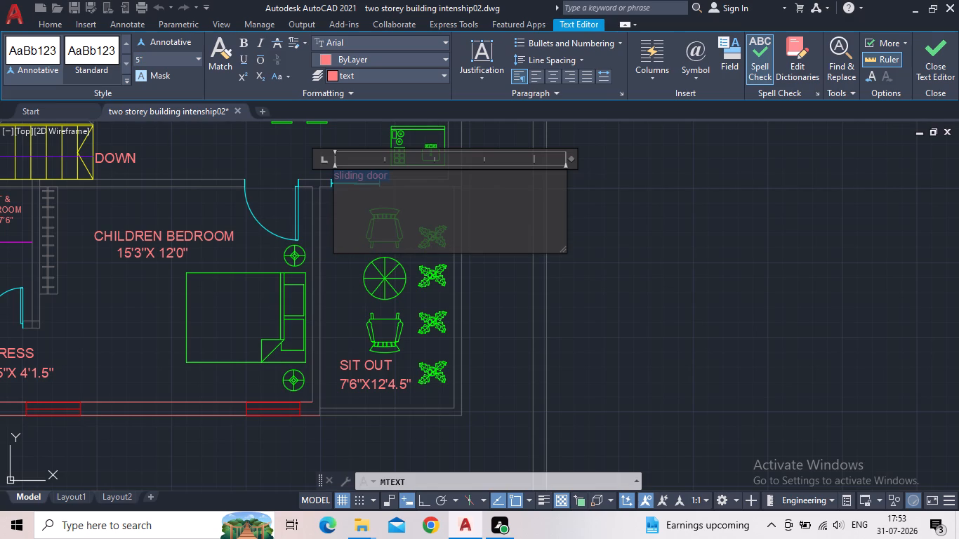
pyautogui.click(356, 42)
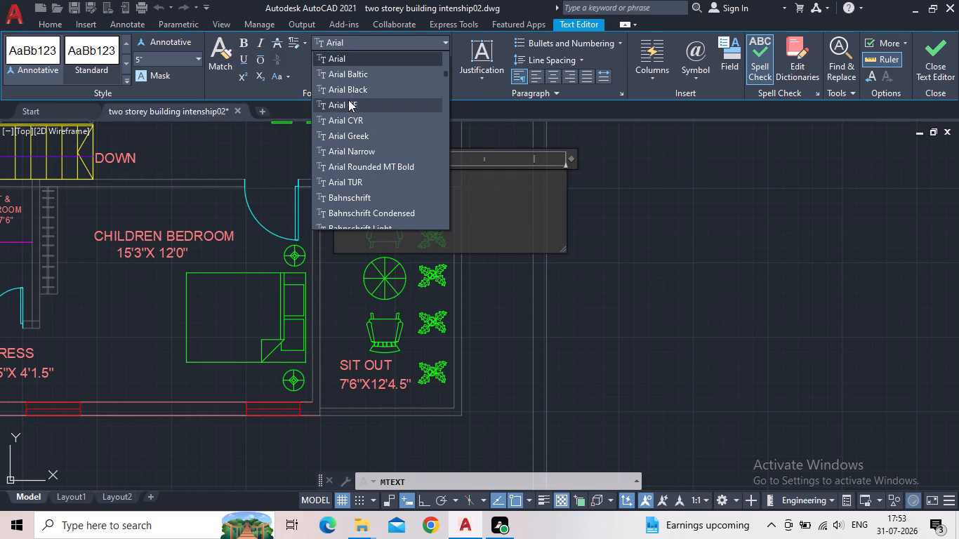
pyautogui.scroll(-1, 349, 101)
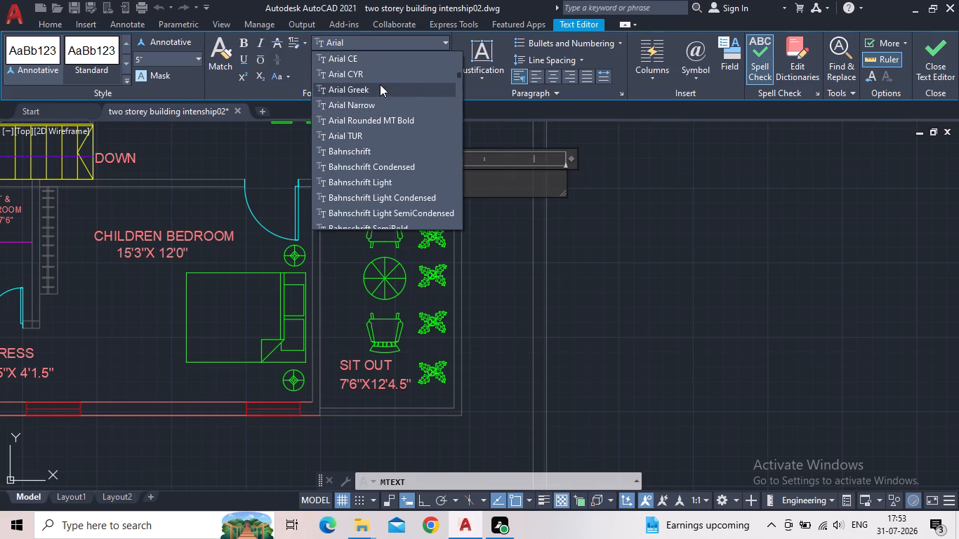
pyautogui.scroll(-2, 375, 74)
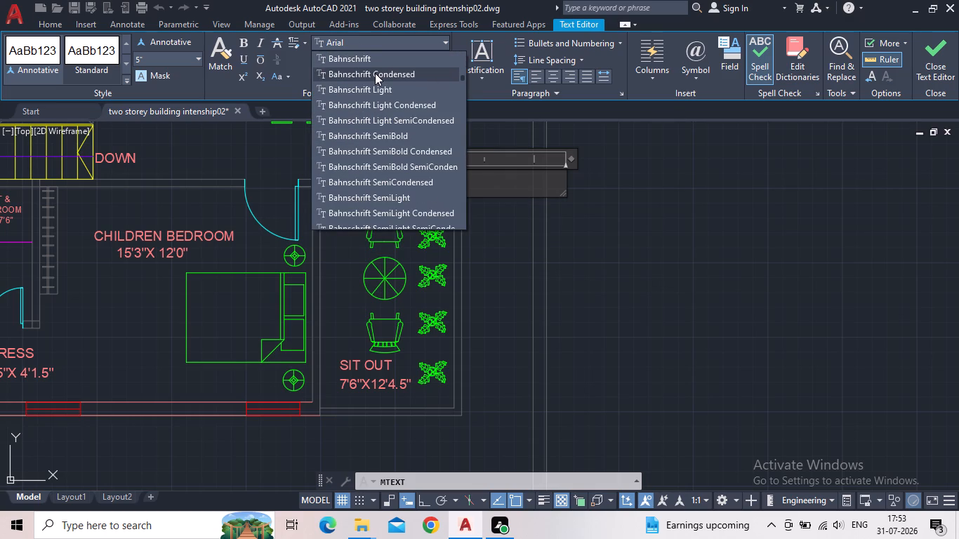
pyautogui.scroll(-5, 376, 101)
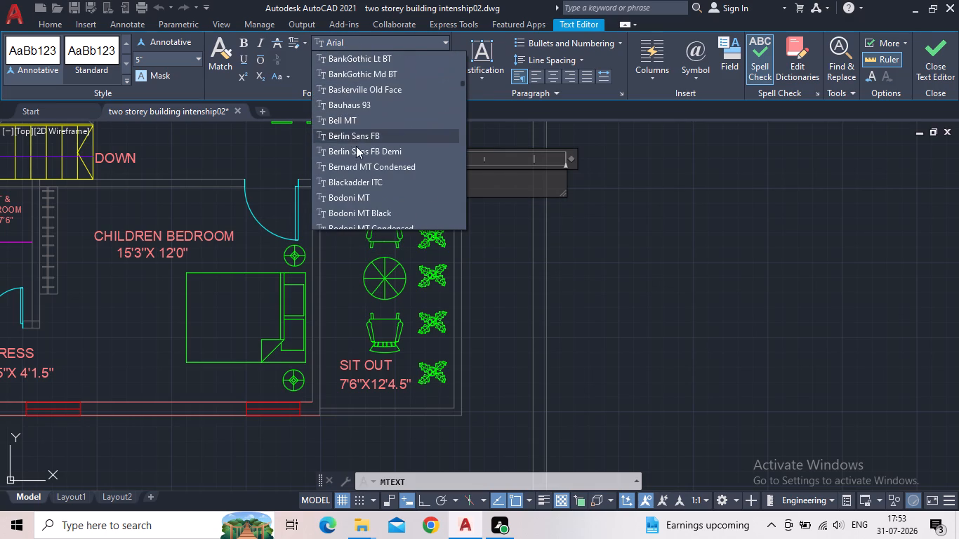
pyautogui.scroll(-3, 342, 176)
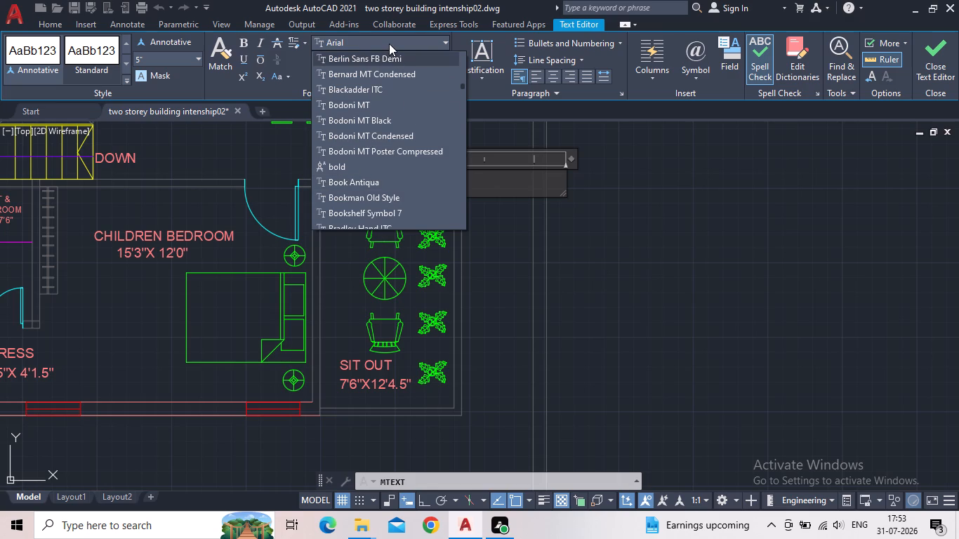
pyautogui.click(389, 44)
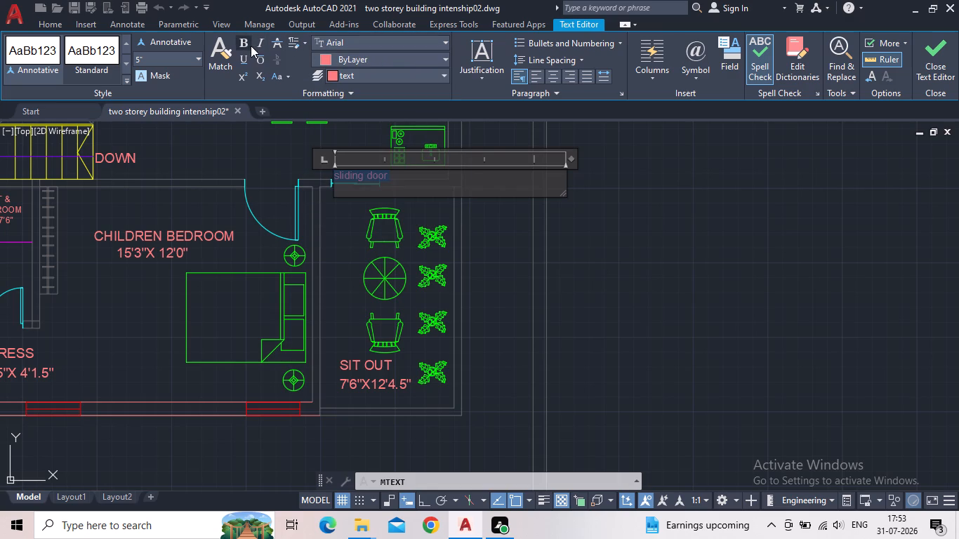
# Make the selected sliding door text bold and finish editing it.
pyautogui.click(249, 45)
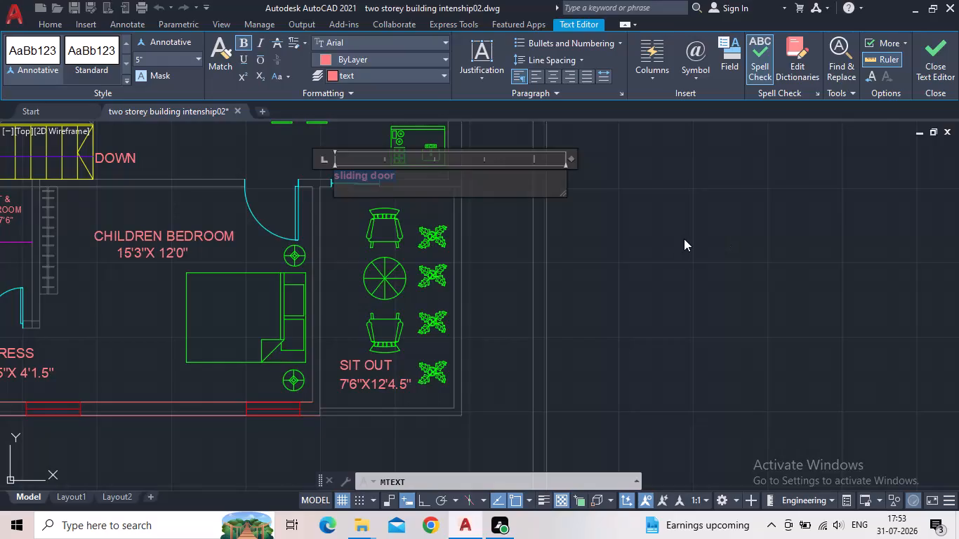
pyautogui.click(922, 52)
# Move the sliding door label slightly up and left so it sits centred above the sliding door opening.
pyautogui.scroll(3, 328, 171)
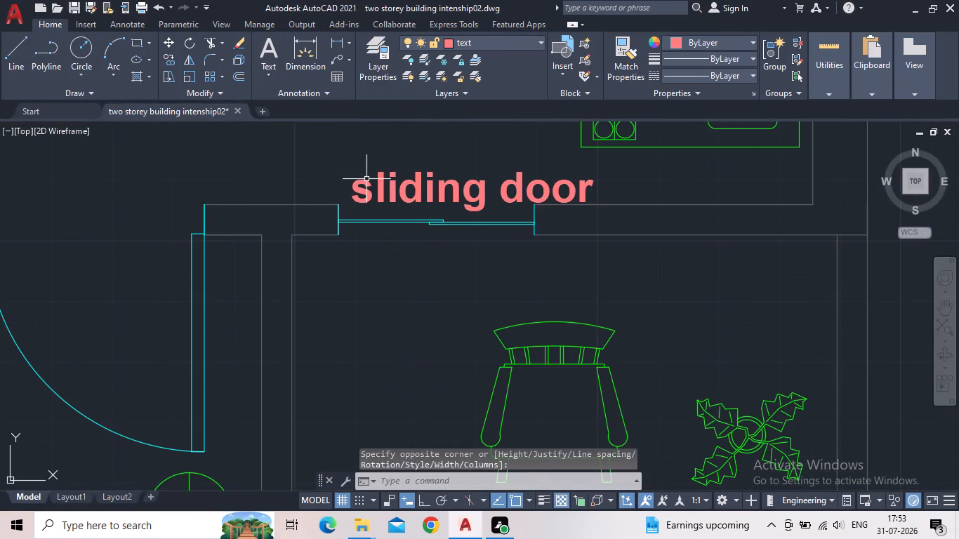
pyautogui.click(444, 187)
pyautogui.click(350, 170)
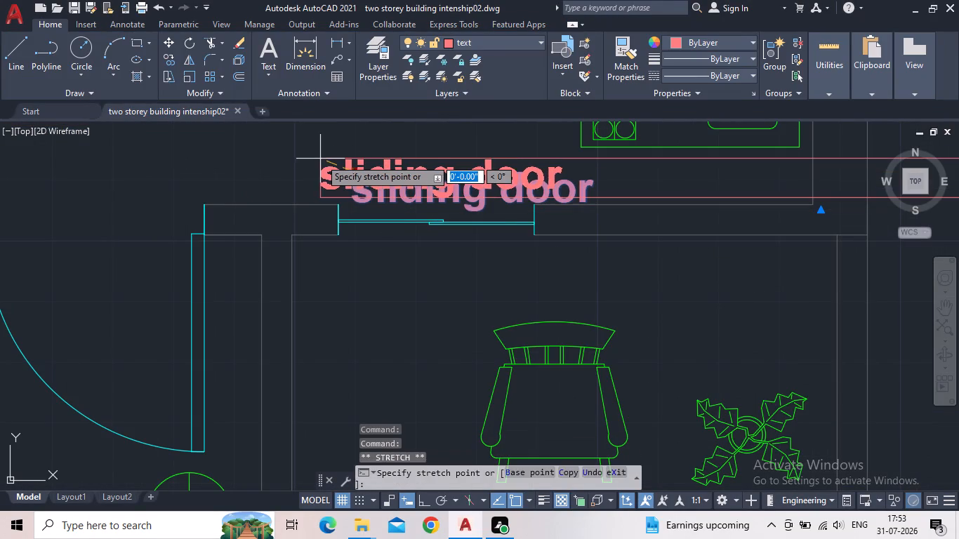
pyautogui.click(315, 160)
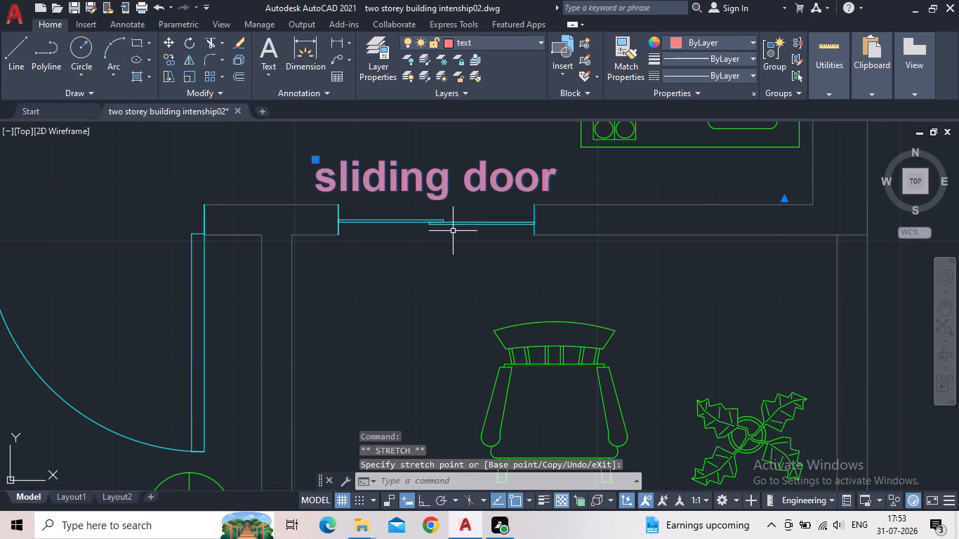
pyautogui.press('Escape')
# Capitalise the first letter of the label so it reads "Sliding door".
pyautogui.scroll(-4, 449, 232)
pyautogui.moveTo(436, 255); pyautogui.dragTo(425, 286, button='middle')
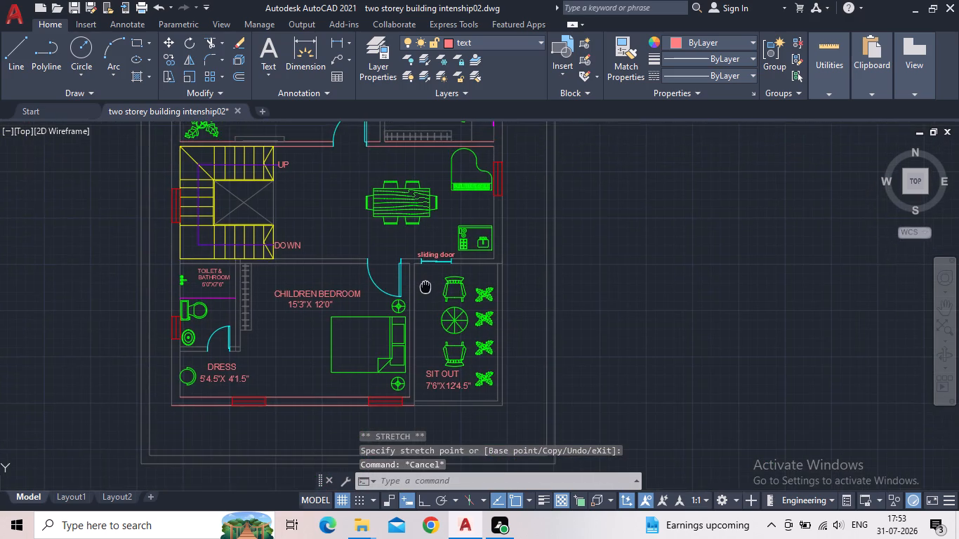
pyautogui.scroll(2, 432, 251)
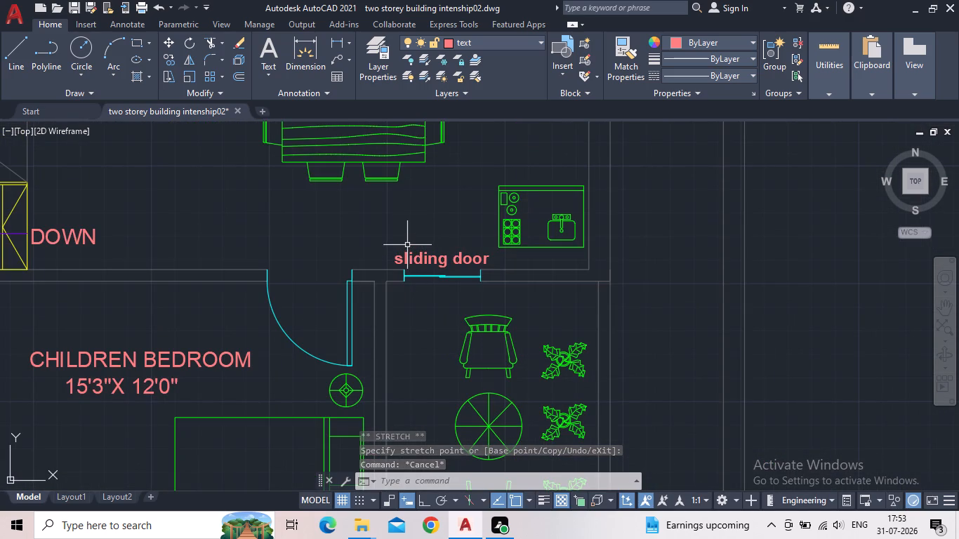
pyautogui.scroll(3, 402, 232)
pyautogui.doubleClick(397, 307)
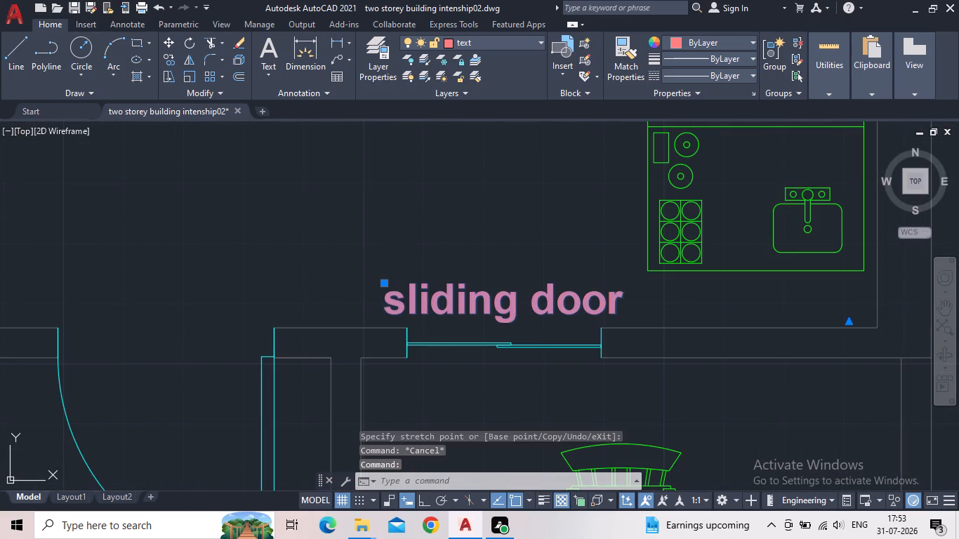
pyautogui.click(404, 301)
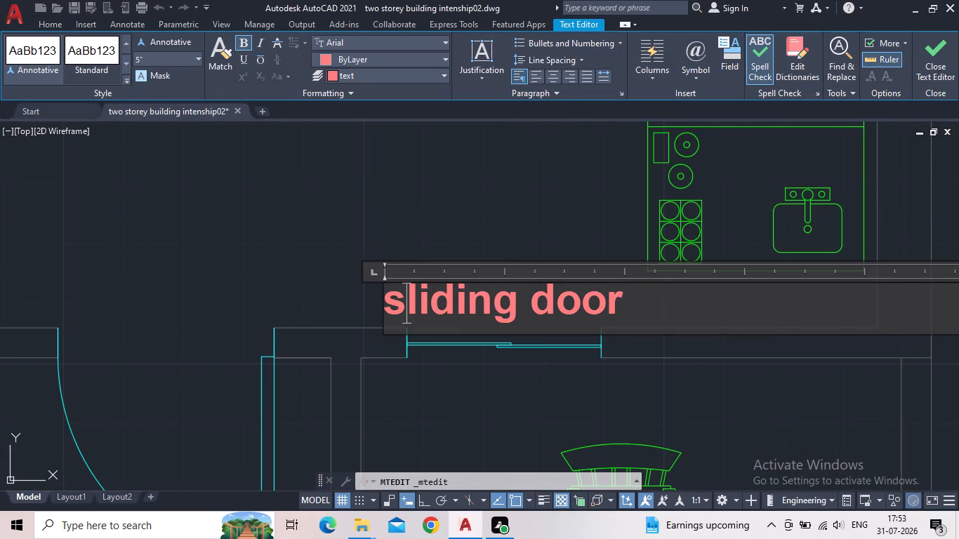
pyautogui.press('BackSpace')
pyautogui.hotkey('shift', 's')
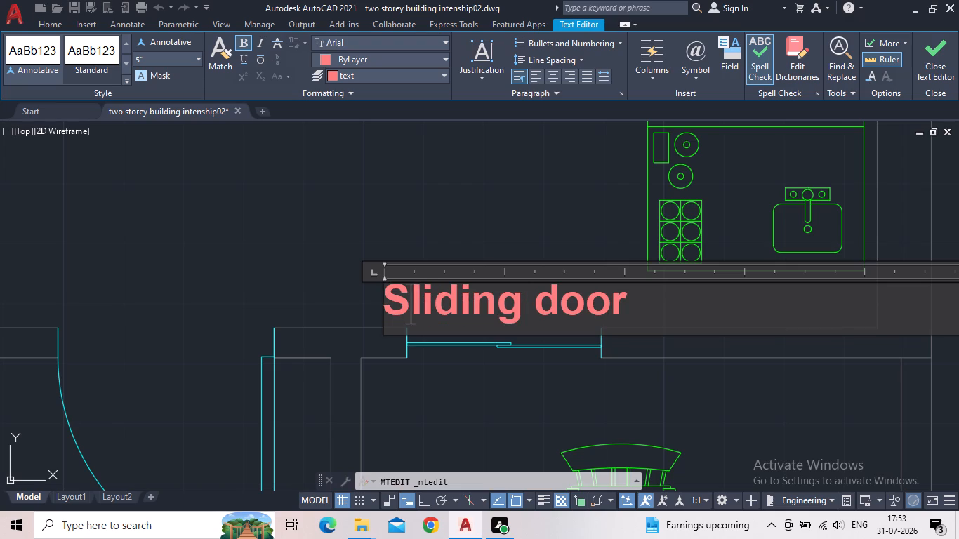
pyautogui.click(939, 70)
# Copy the UP stair label to just above the wall-mounted unit outline in the master bedroom.
pyautogui.scroll(-1, 562, 298)
pyautogui.scroll(-2, 472, 320)
pyautogui.moveTo(469, 351); pyautogui.dragTo(399, 322, button='middle')
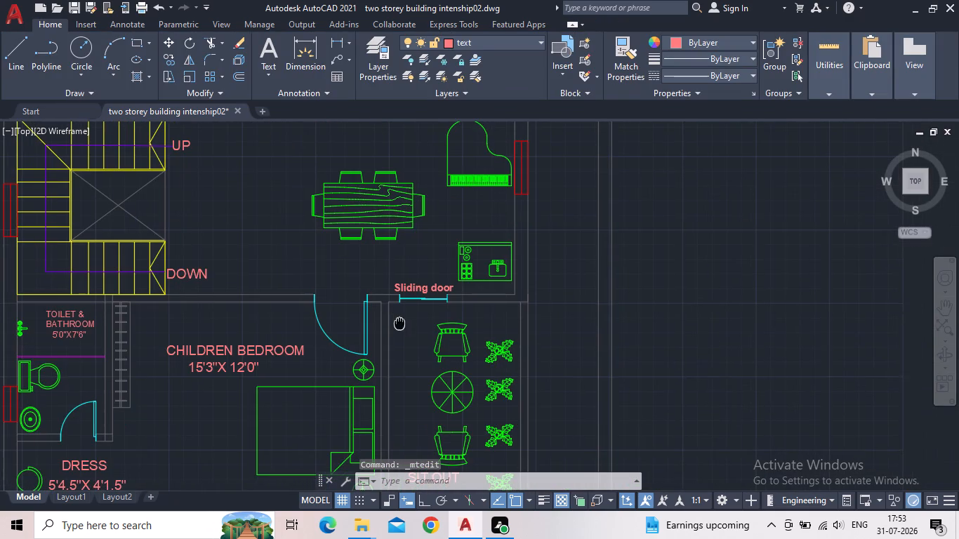
pyautogui.scroll(-1, 402, 321)
pyautogui.scroll(1, 402, 321)
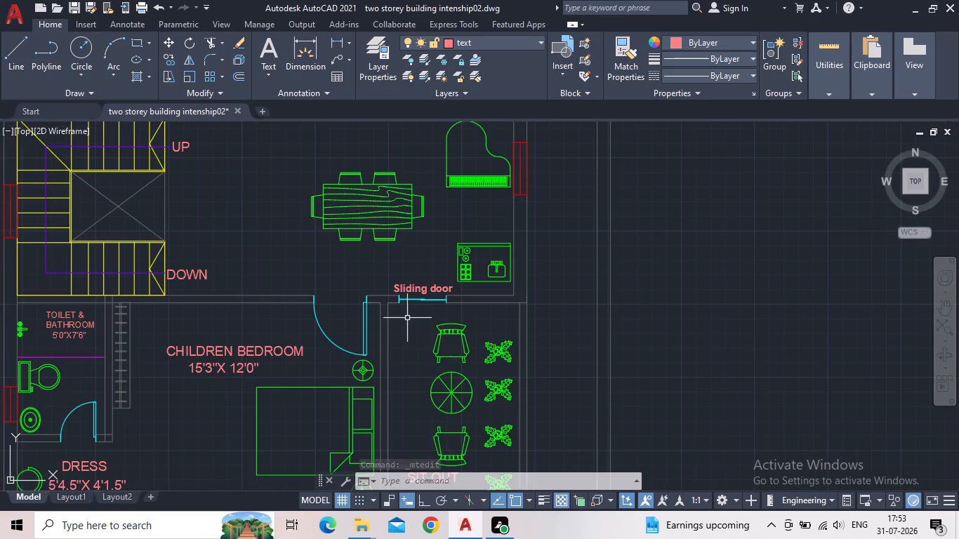
pyautogui.moveTo(408, 319); pyautogui.dragTo(429, 311, button='middle')
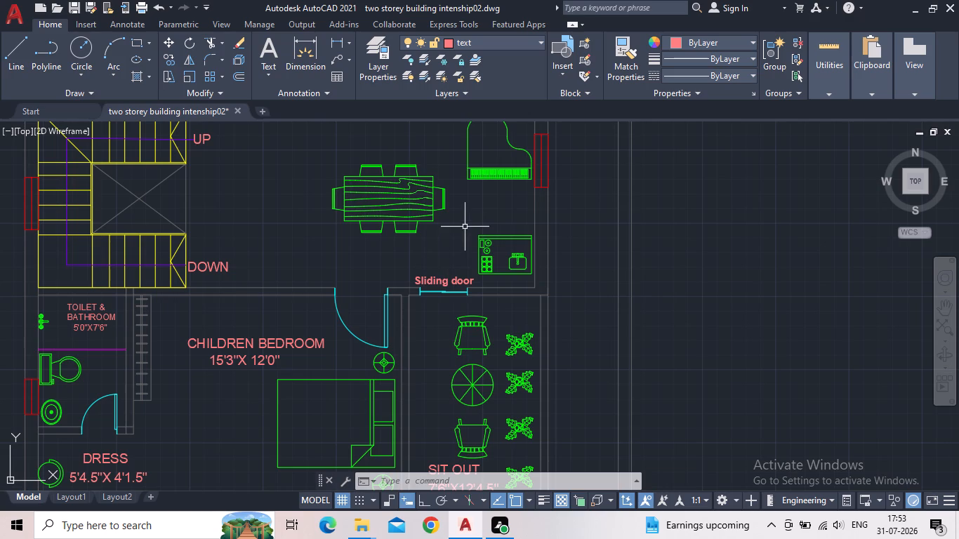
pyautogui.moveTo(303, 200); pyautogui.dragTo(350, 438, button='middle')
pyautogui.scroll(1, 307, 206)
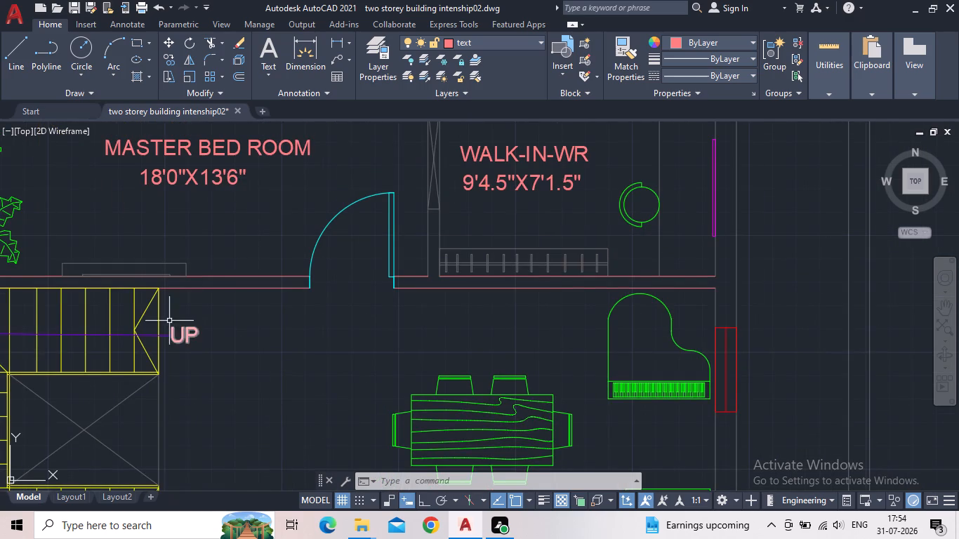
pyautogui.scroll(2, 129, 288)
pyautogui.moveTo(107, 243); pyautogui.dragTo(413, 252, button='middle')
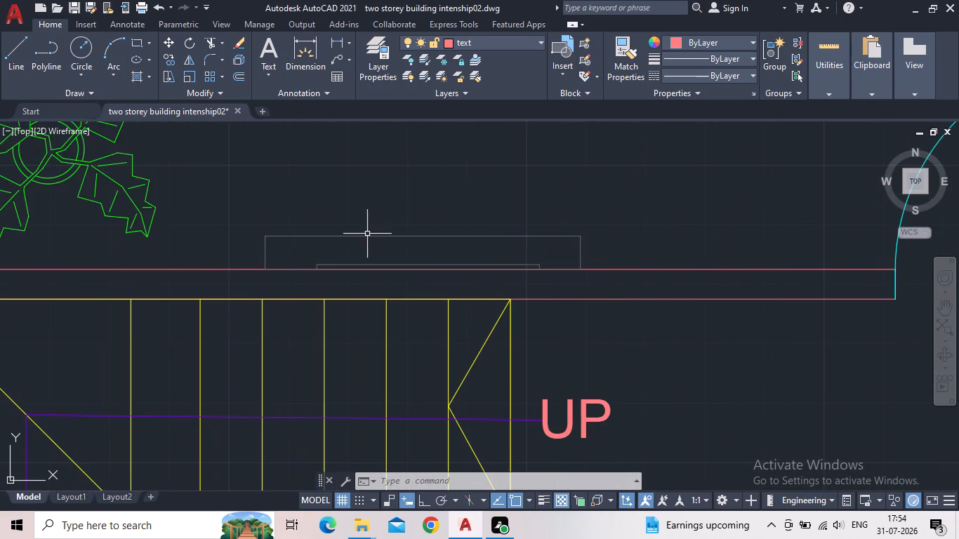
pyautogui.scroll(-1, 409, 250)
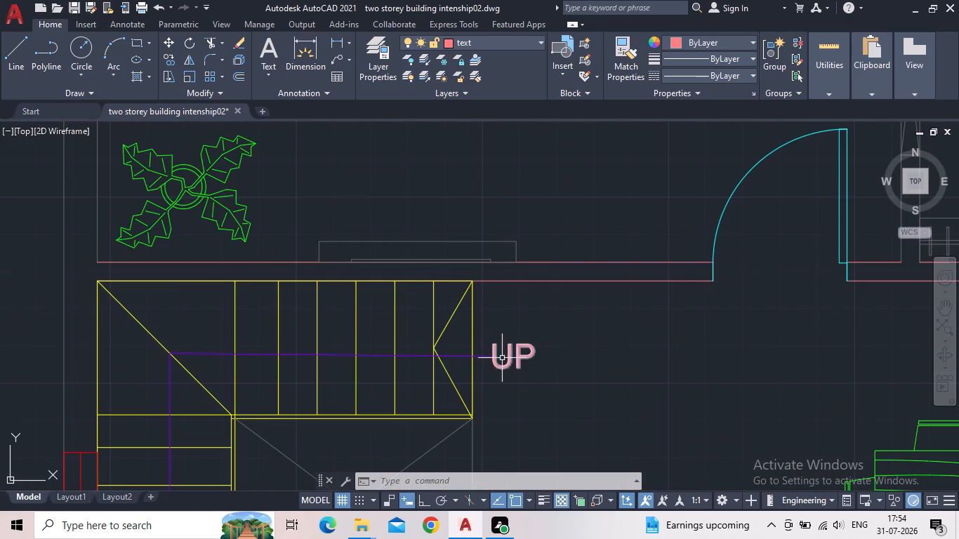
pyautogui.click(512, 361)
pyautogui.press('c')
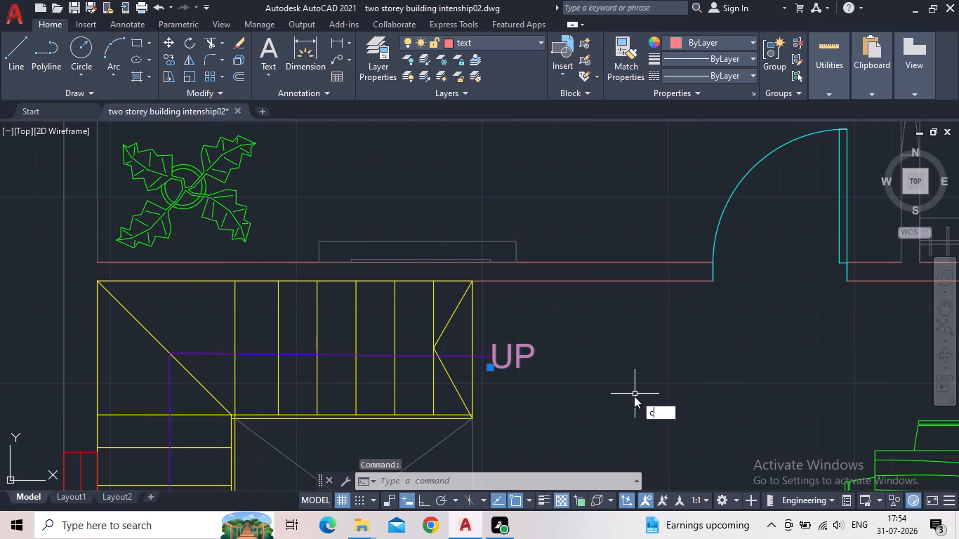
pyautogui.press('o')
pyautogui.press('Return')
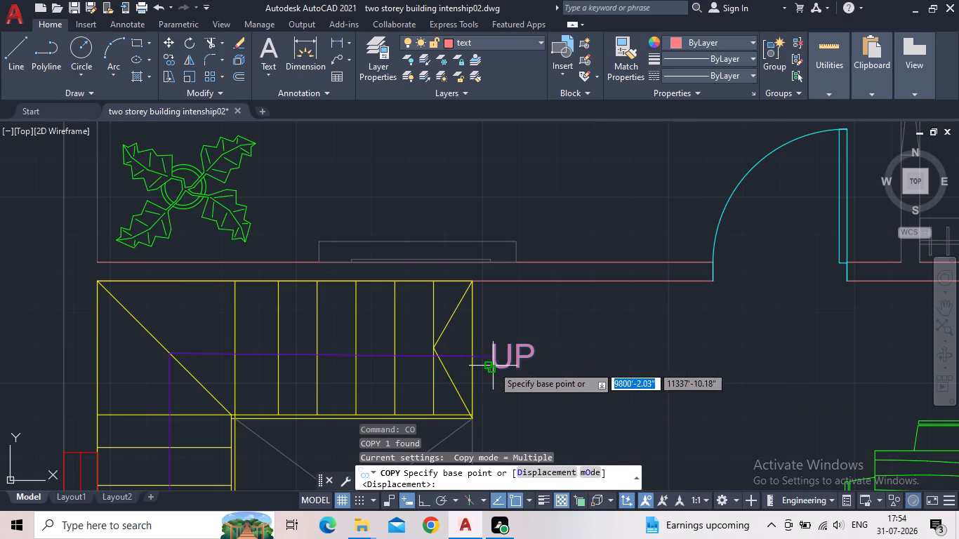
pyautogui.click(493, 366)
pyautogui.scroll(1, 366, 262)
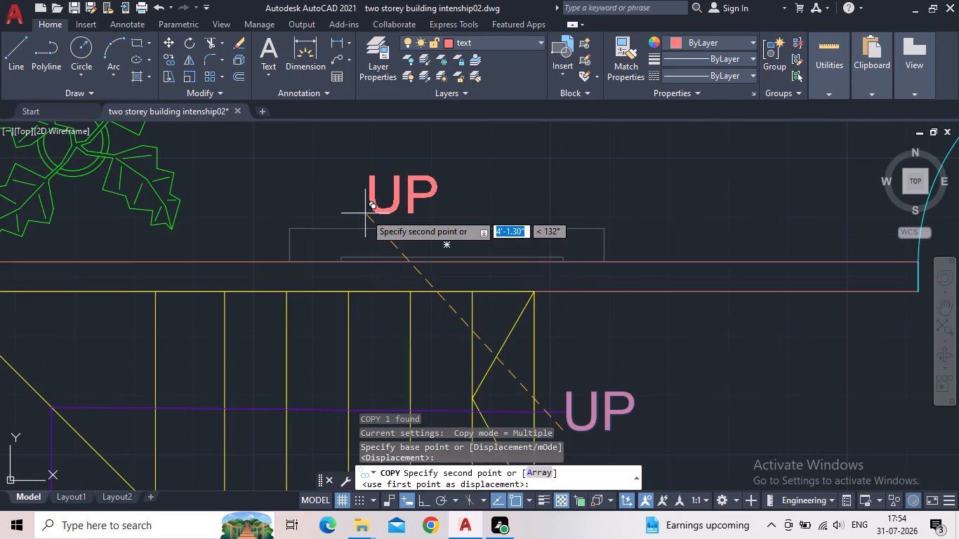
pyautogui.click(364, 221)
pyautogui.press('Escape')
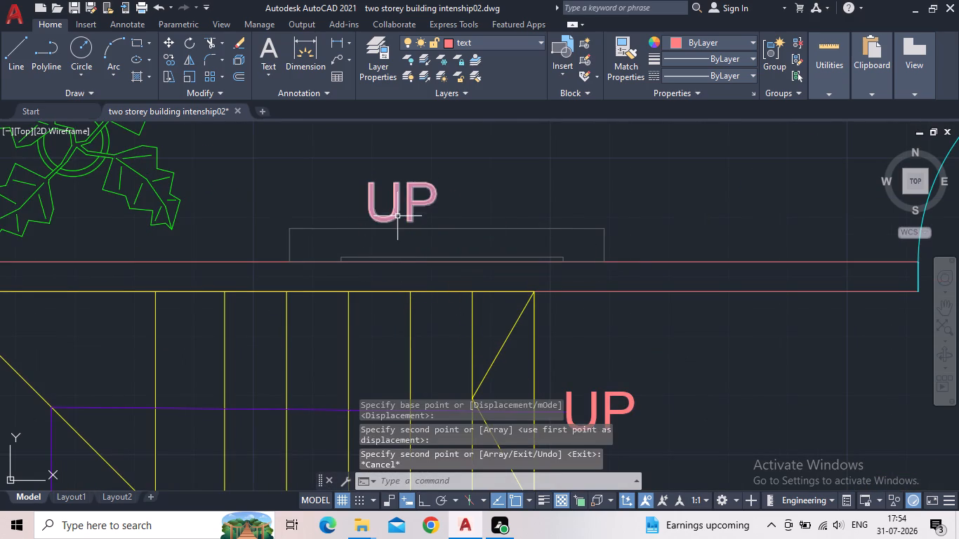
# Change the copied label's text to "TV UNIT".
pyautogui.doubleClick(407, 213)
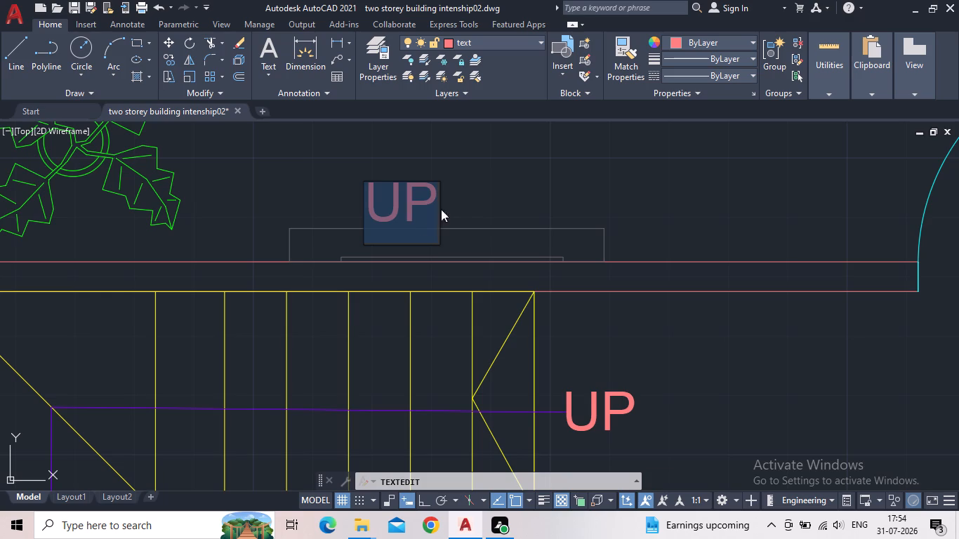
pyautogui.press('t')
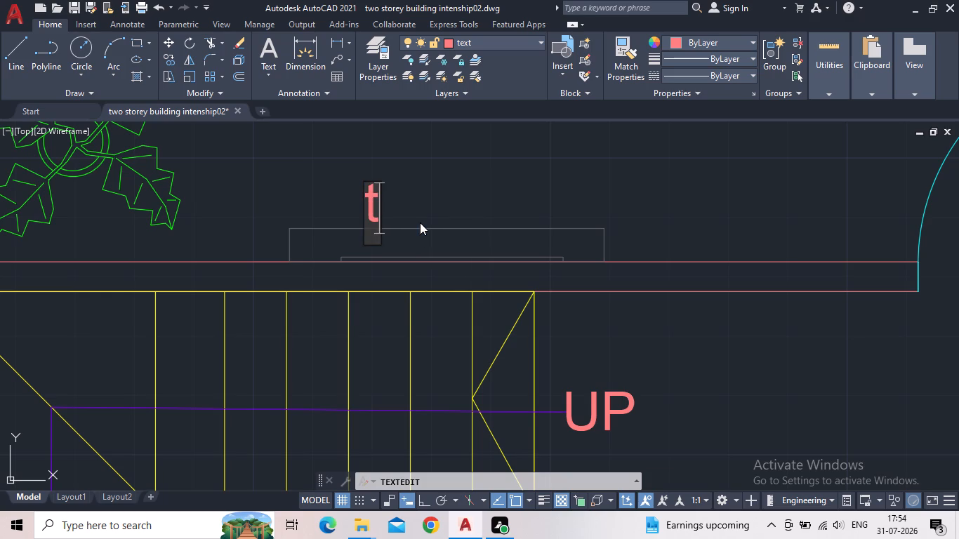
pyautogui.press('BackSpace')
pyautogui.write('TV UNIT')
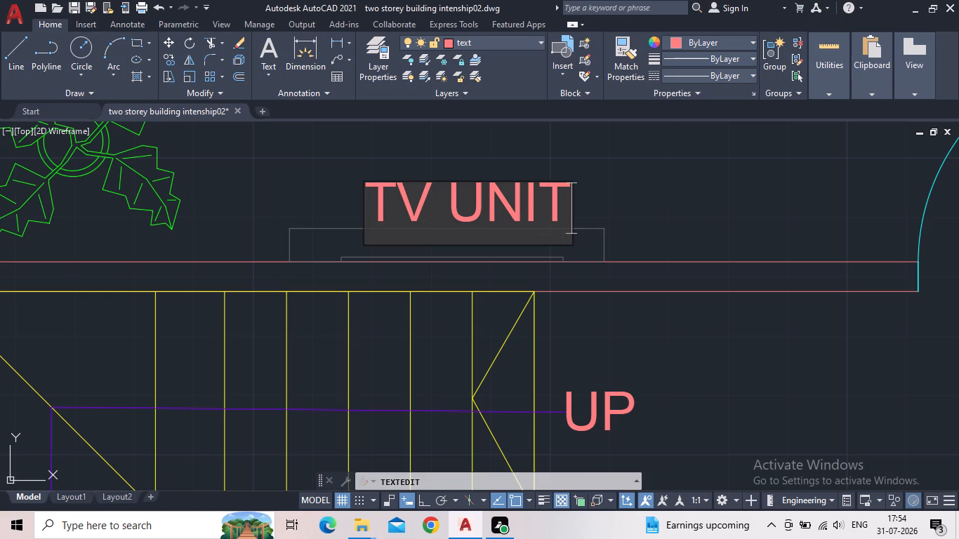
pyautogui.press('Return')
pyautogui.press('Escape')
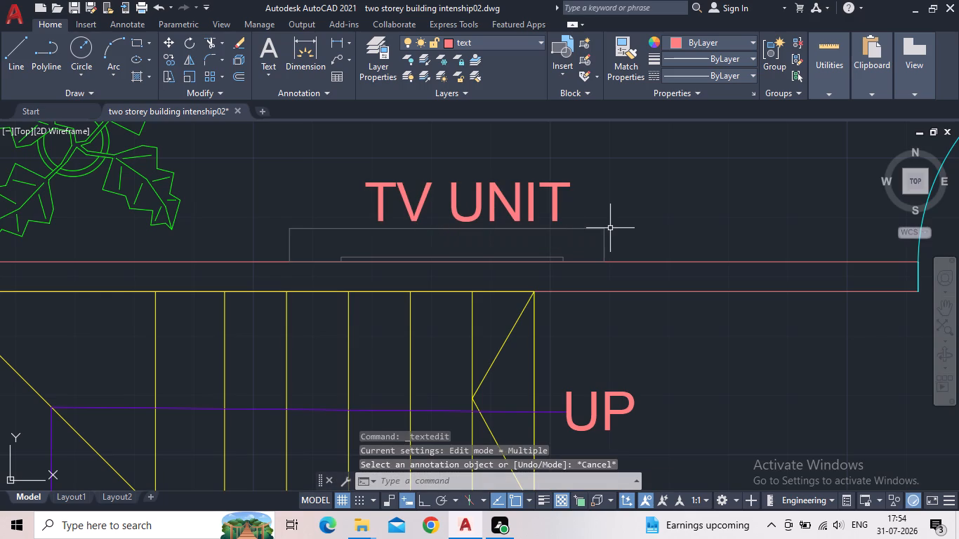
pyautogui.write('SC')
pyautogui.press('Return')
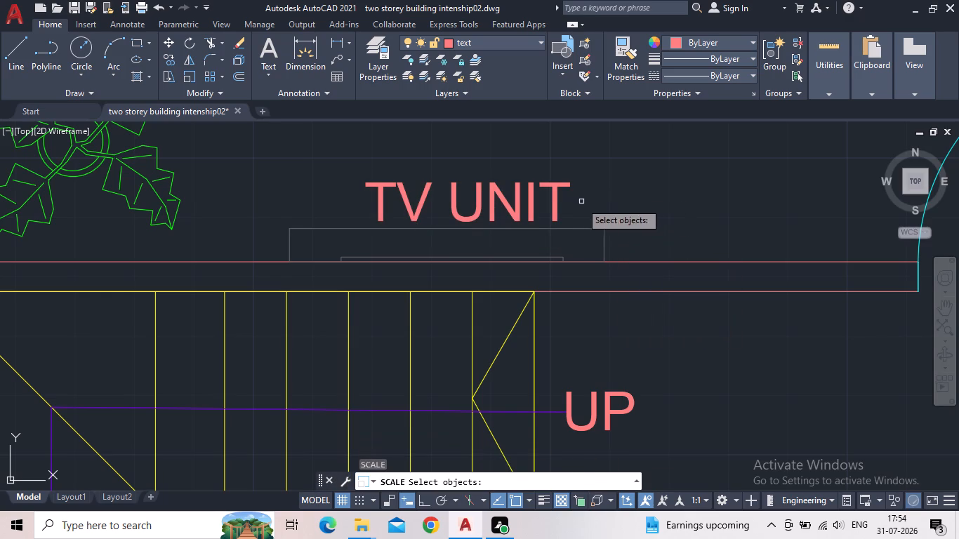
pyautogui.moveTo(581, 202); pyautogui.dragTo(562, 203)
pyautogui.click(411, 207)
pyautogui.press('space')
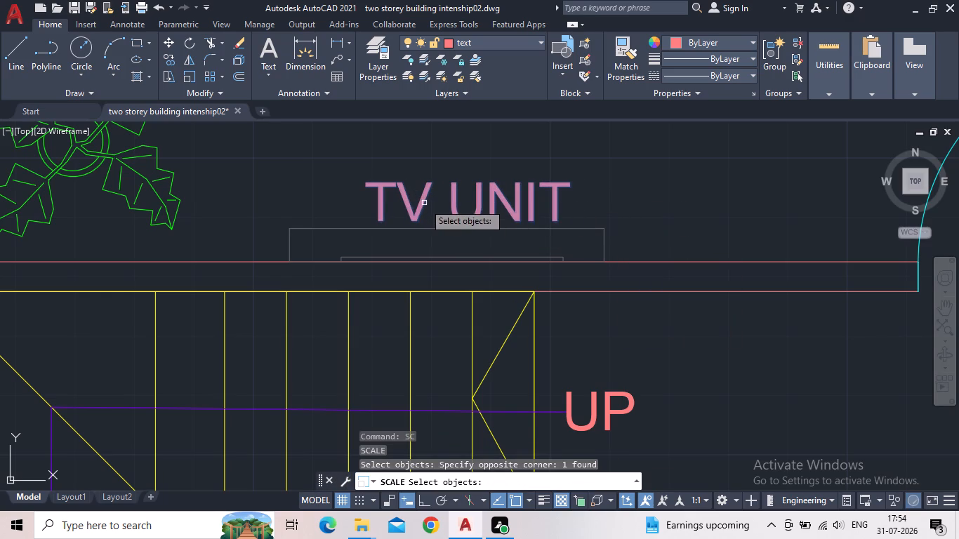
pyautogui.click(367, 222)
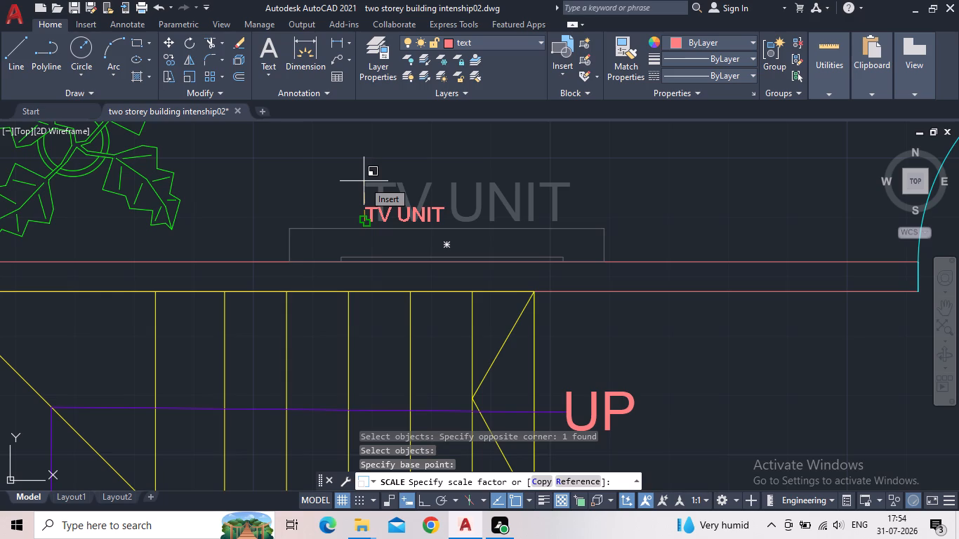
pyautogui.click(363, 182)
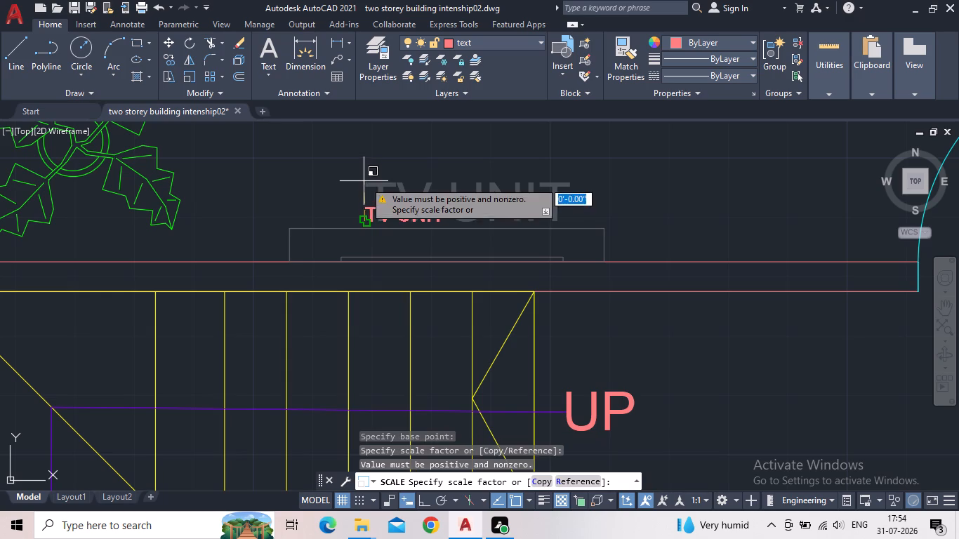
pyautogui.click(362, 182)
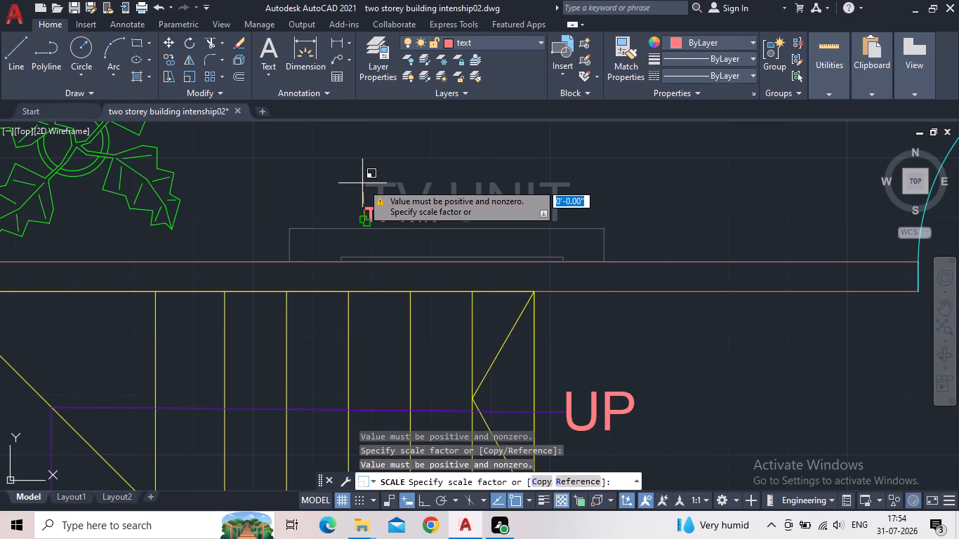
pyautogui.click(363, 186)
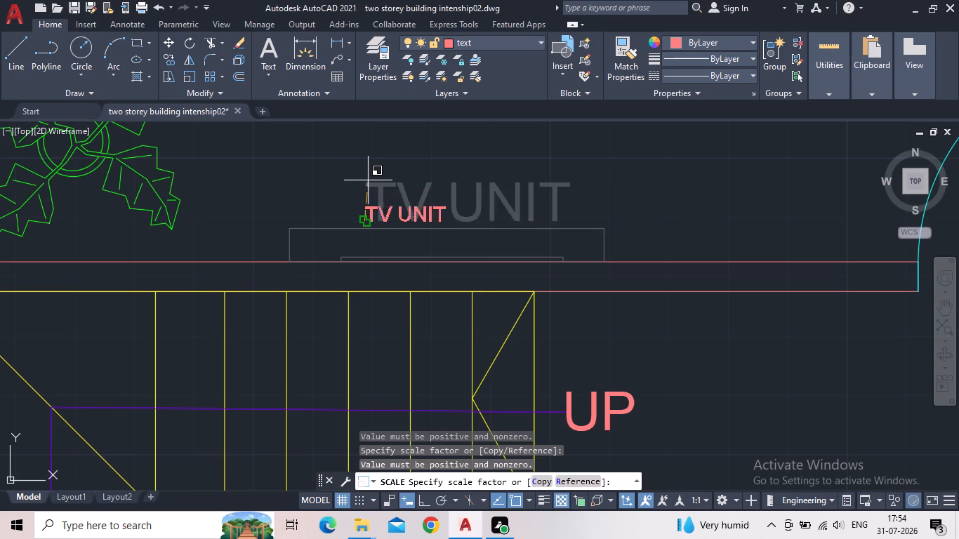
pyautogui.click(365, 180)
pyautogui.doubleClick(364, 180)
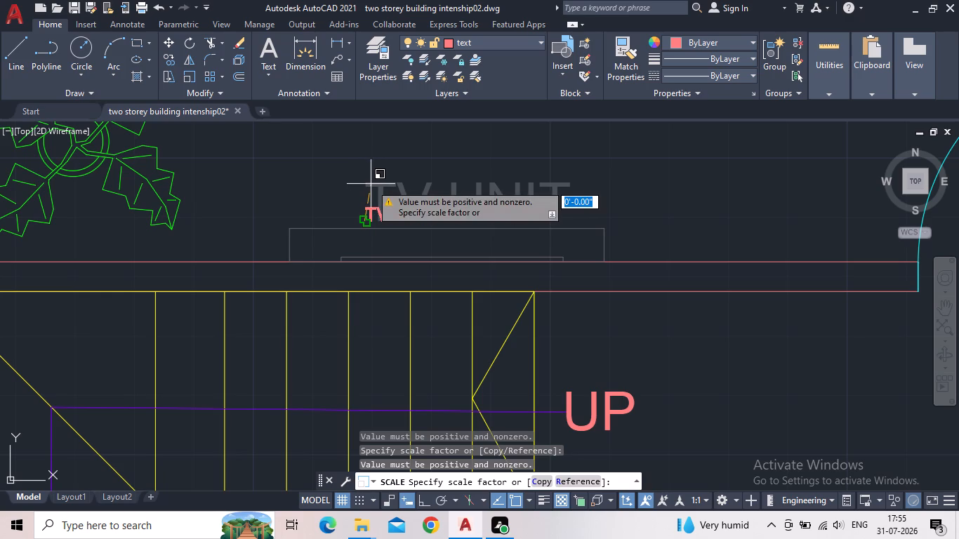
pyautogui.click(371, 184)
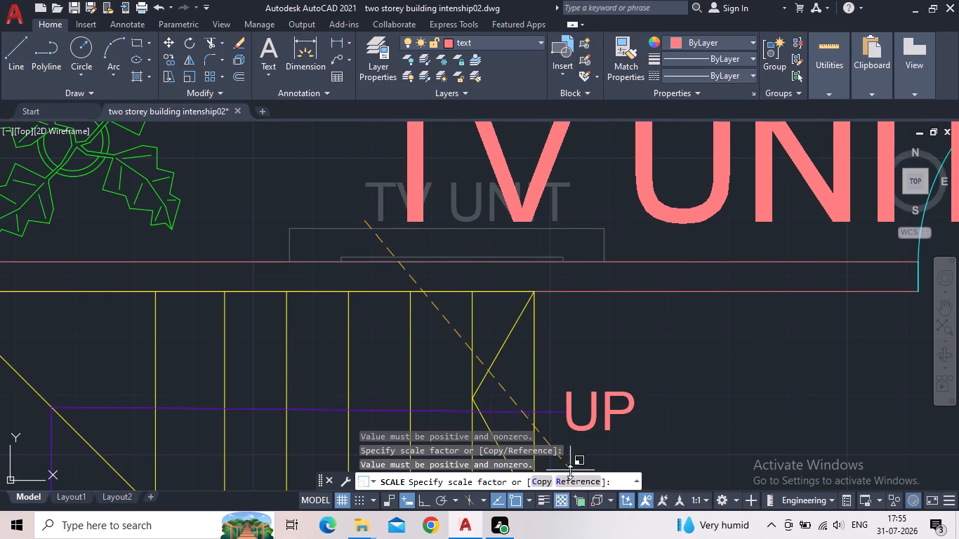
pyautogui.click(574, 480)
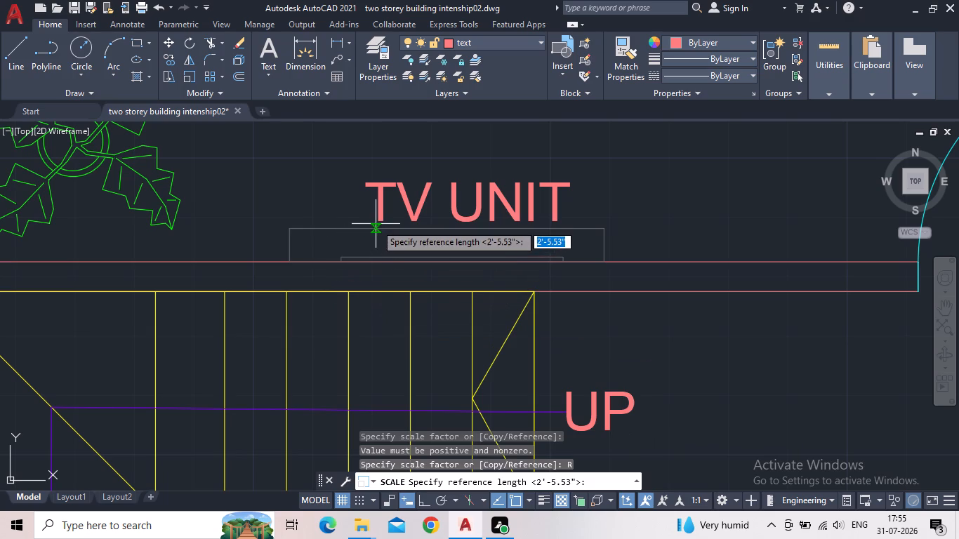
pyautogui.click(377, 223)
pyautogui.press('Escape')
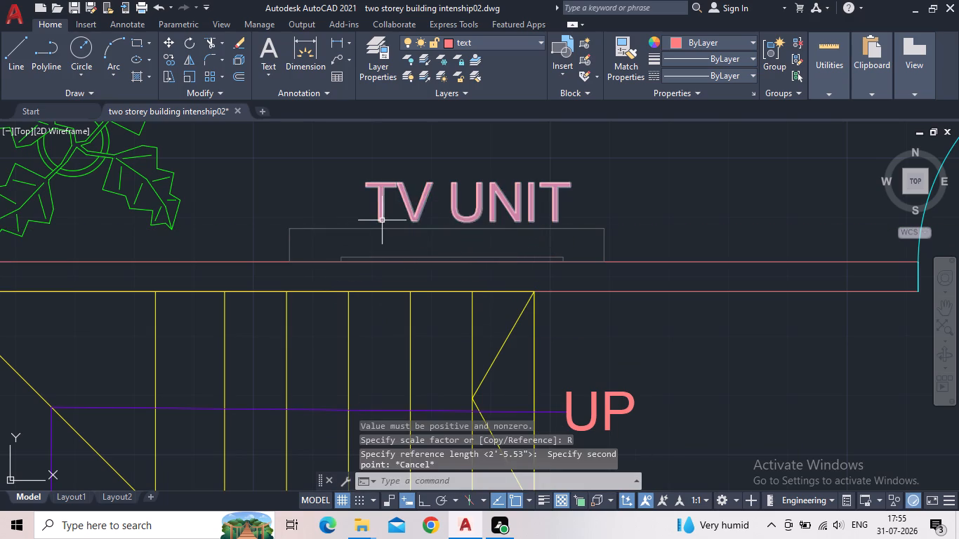
# Scale the TV UNIT label down to less than half its size, using its lower-left corner as base point.
pyautogui.click(381, 220)
pyautogui.press('s')
pyautogui.press('c')
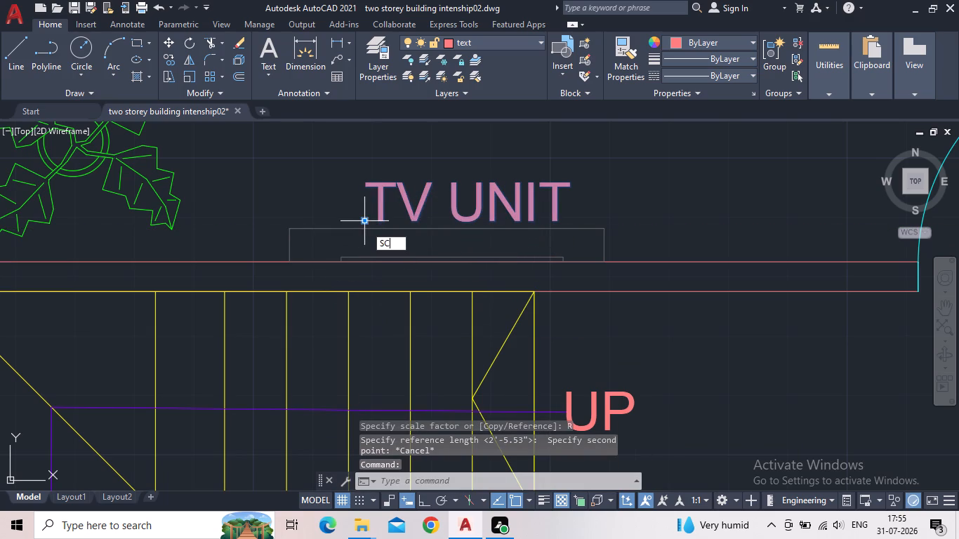
pyautogui.click(410, 252)
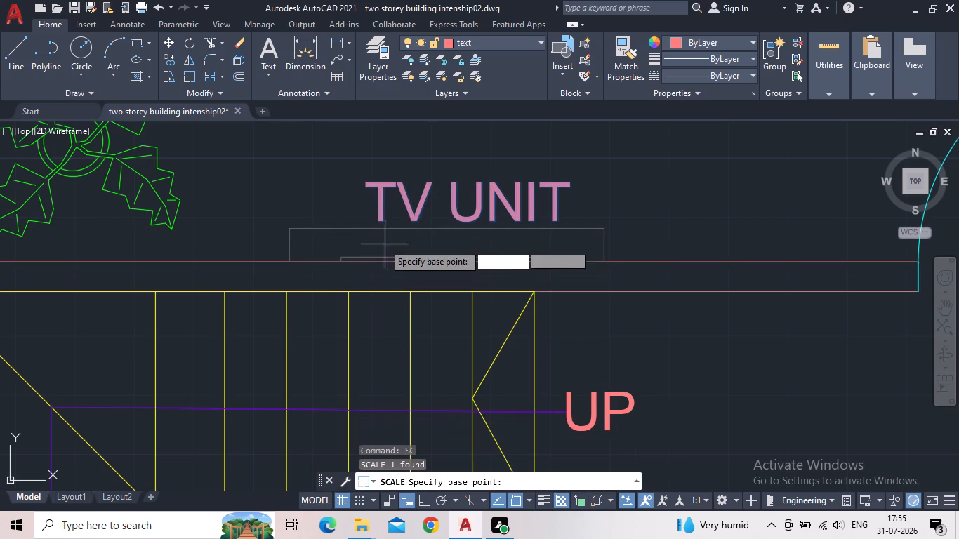
pyautogui.click(376, 219)
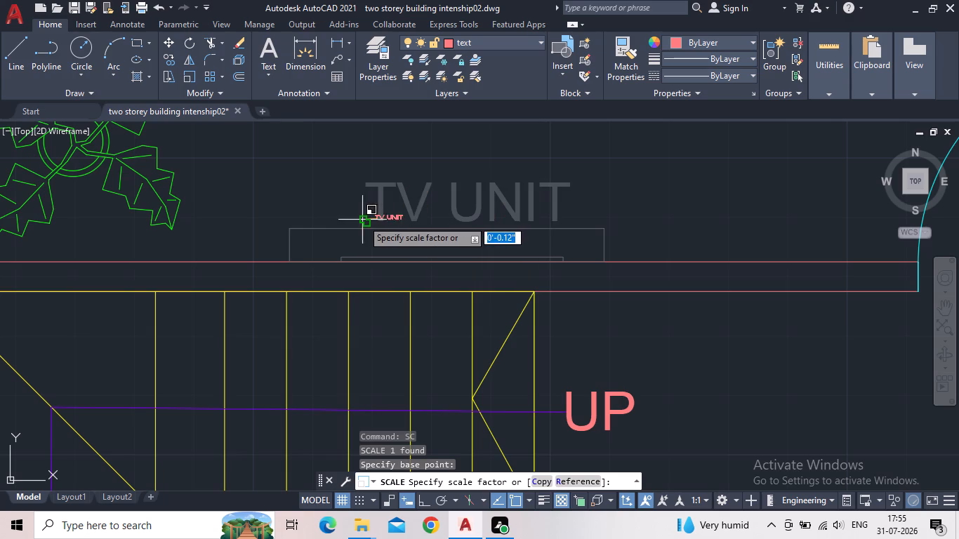
pyautogui.click(336, 220)
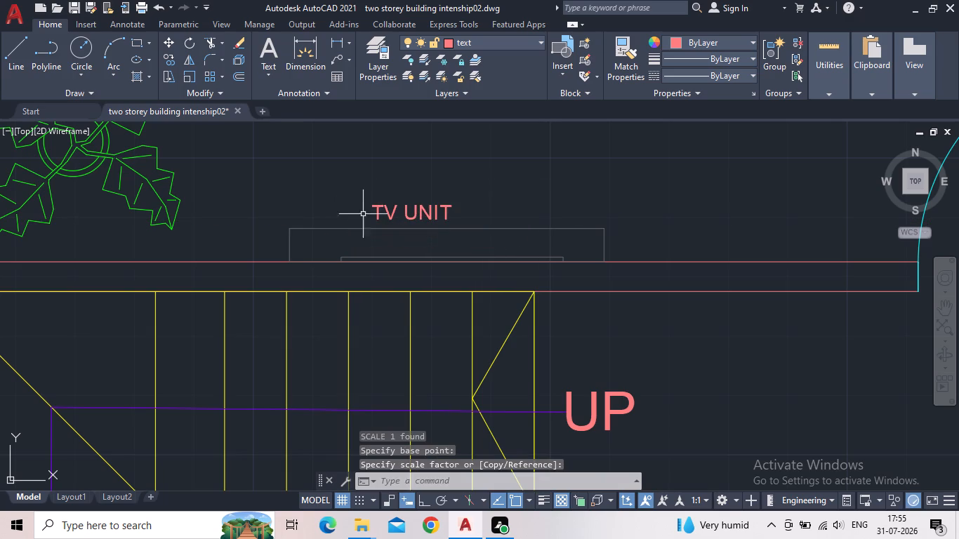
# Move the TV UNIT label down into the wall-mounted unit outline in the master bedroom.
pyautogui.click(434, 211)
pyautogui.click(375, 220)
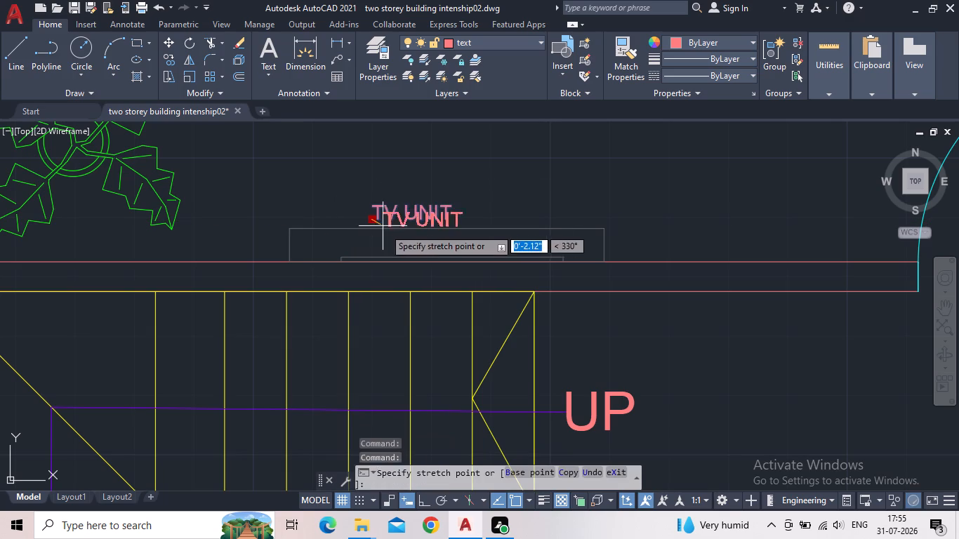
pyautogui.click(399, 248)
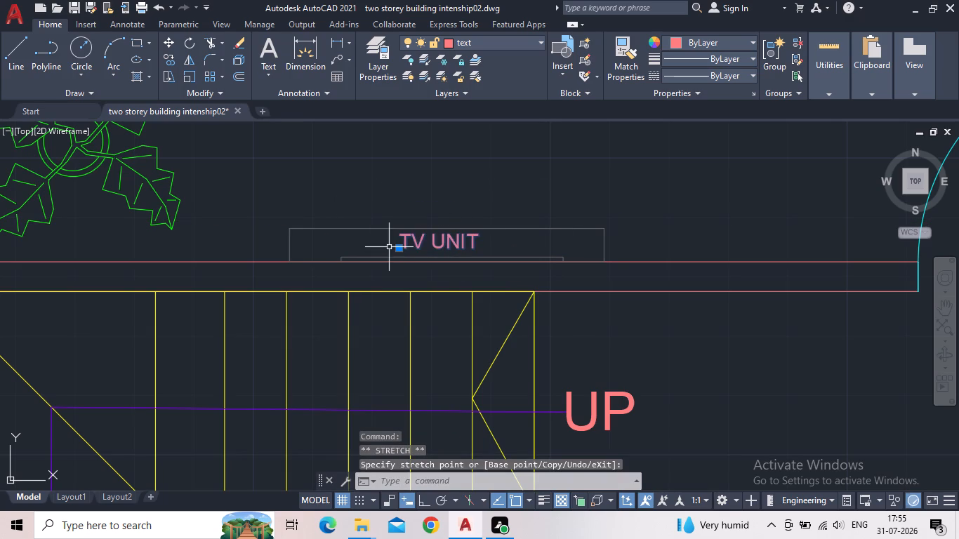
pyautogui.press('Escape')
pyautogui.scroll(-1, 456, 249)
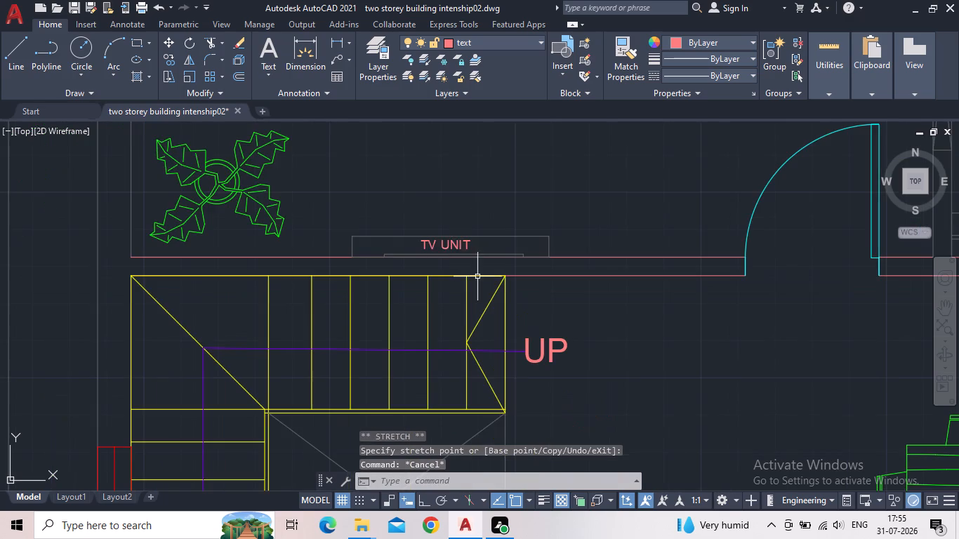
pyautogui.scroll(2, 525, 273)
pyautogui.click(454, 228)
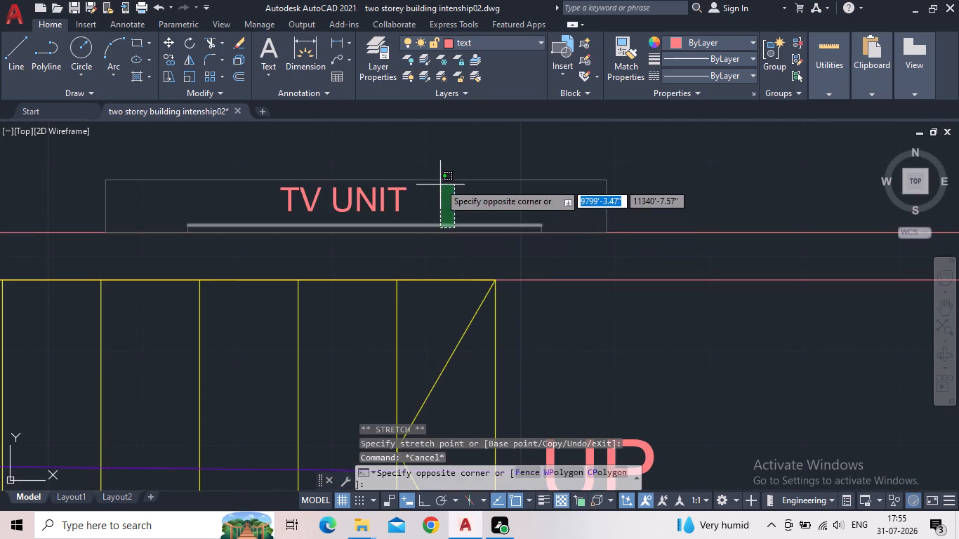
pyautogui.click(432, 167)
pyautogui.press('Escape')
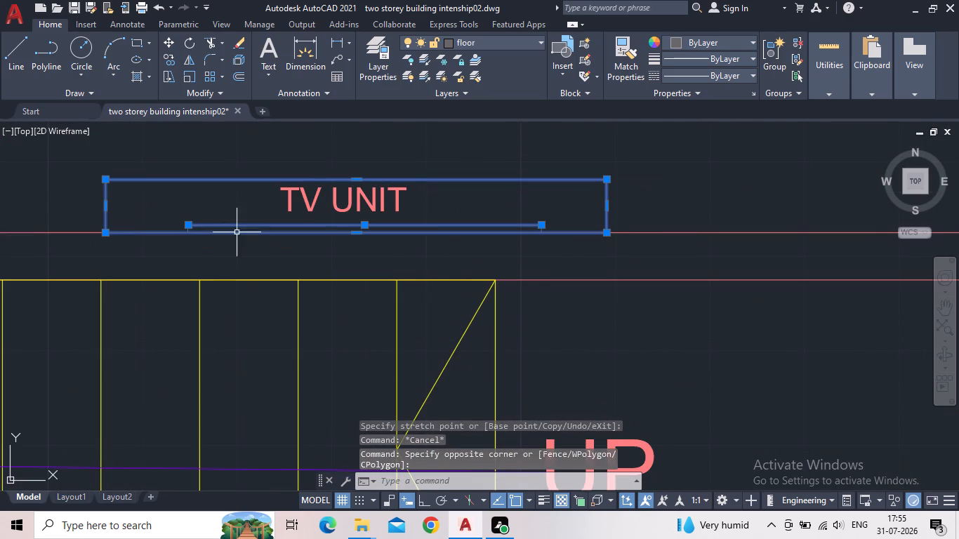
# Save the drawing.
pyautogui.scroll(-1, 323, 267)
pyautogui.scroll(-2, 475, 295)
pyautogui.middleClick(528, 316)
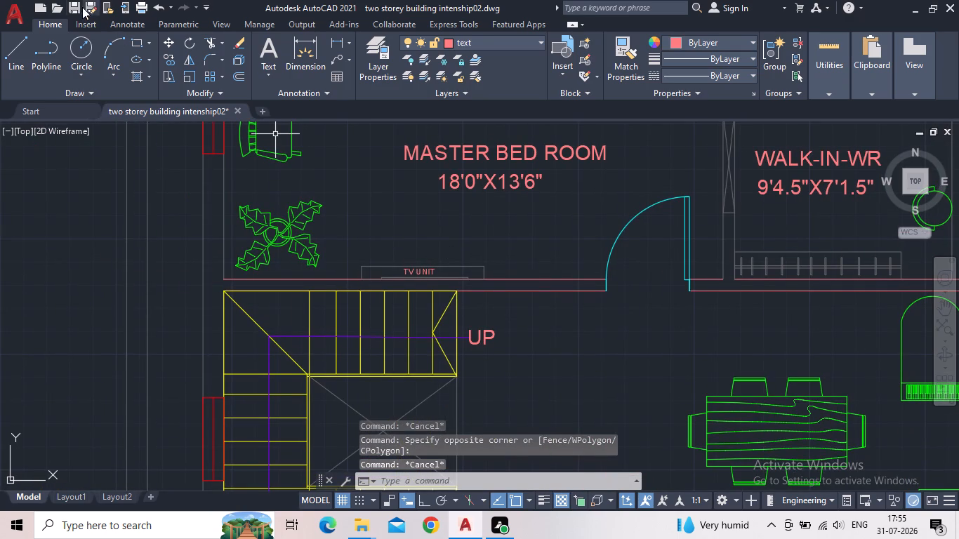
pyautogui.click(77, 10)
# Examine the upper-storey plan's room labels and furniture, from the master bedroom down to the children's bedroom and sit out.
pyautogui.moveTo(604, 338); pyautogui.dragTo(603, 339, button='middle')
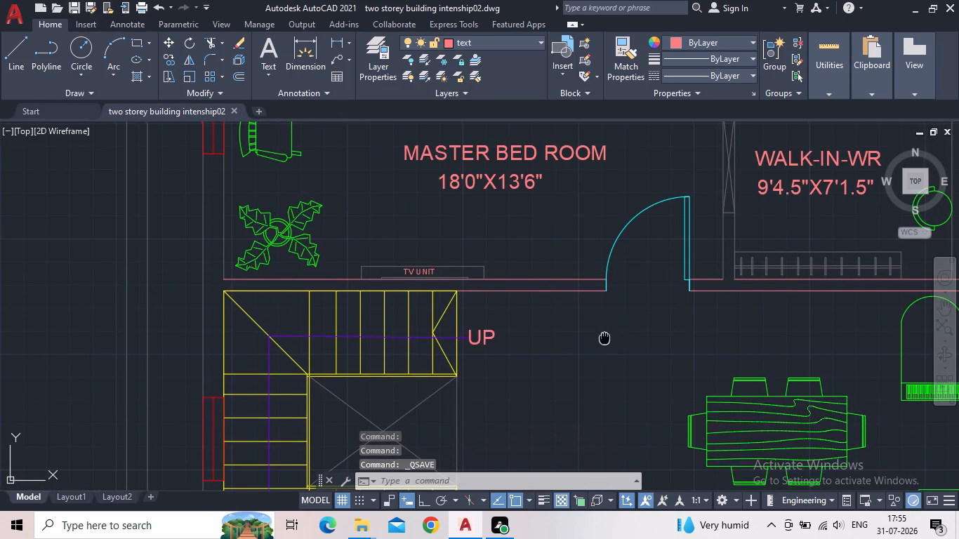
pyautogui.moveTo(603, 339); pyautogui.dragTo(459, 327, button='middle')
pyautogui.scroll(-2, 432, 324)
pyautogui.moveTo(476, 258); pyautogui.dragTo(444, 194, button='middle')
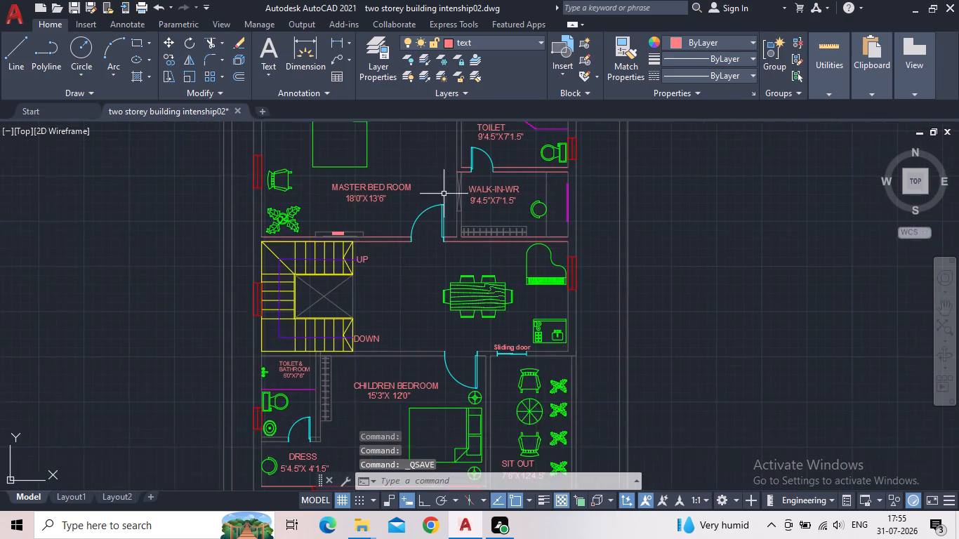
pyautogui.scroll(-2, 444, 194)
pyautogui.scroll(1, 481, 311)
pyautogui.scroll(2, 407, 306)
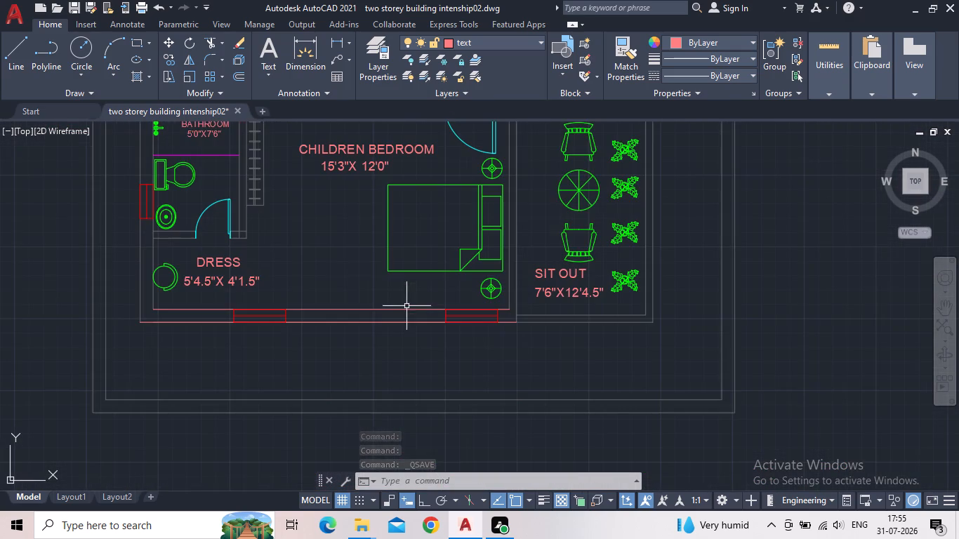
pyautogui.moveTo(335, 258); pyautogui.dragTo(380, 375, button='middle')
pyautogui.scroll(-1, 380, 333)
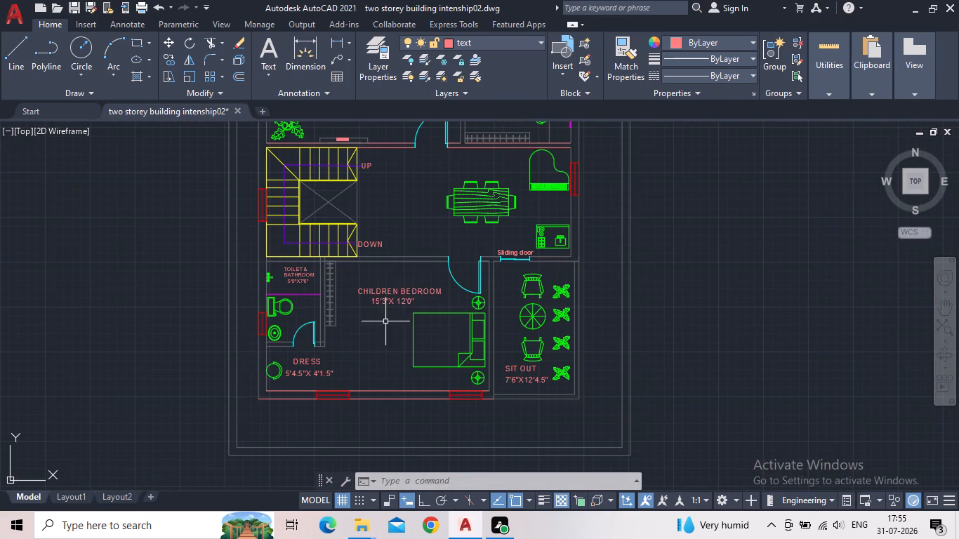
pyautogui.moveTo(406, 232); pyautogui.dragTo(373, 331, button='middle')
pyautogui.scroll(1, 449, 322)
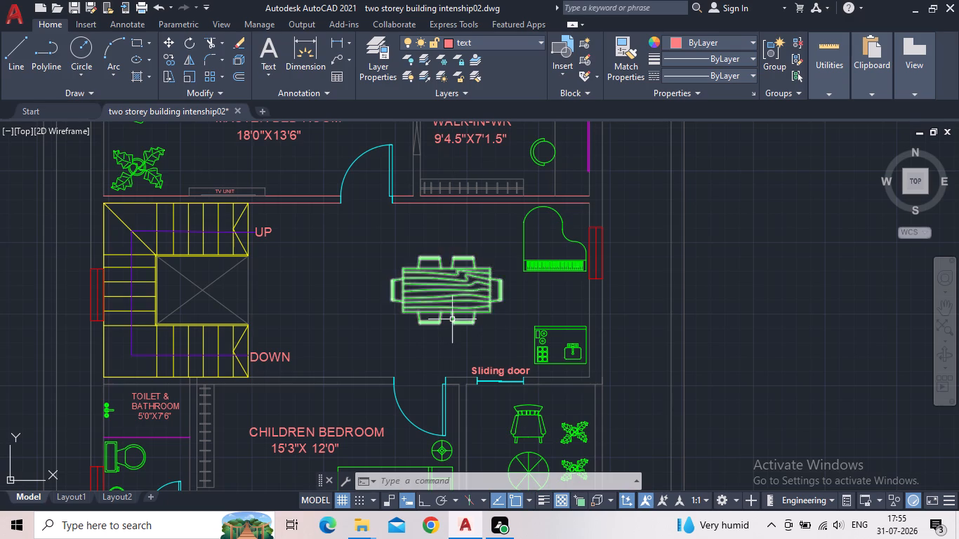
pyautogui.scroll(-1, 426, 317)
pyautogui.moveTo(373, 285); pyautogui.dragTo(406, 342, button='middle')
# Copy the GROUND FLOOR PLAN title horizontally, with Ortho on, about 71'-2.6" across to beneath the upper-storey plan.
pyautogui.moveTo(397, 330); pyautogui.dragTo(377, 5, button='middle')
pyautogui.scroll(-1, 377, 0)
pyautogui.scroll(-1, 400, 331)
pyautogui.moveTo(396, 364); pyautogui.dragTo(574, 394, button='middle')
pyautogui.scroll(-1, 587, 390)
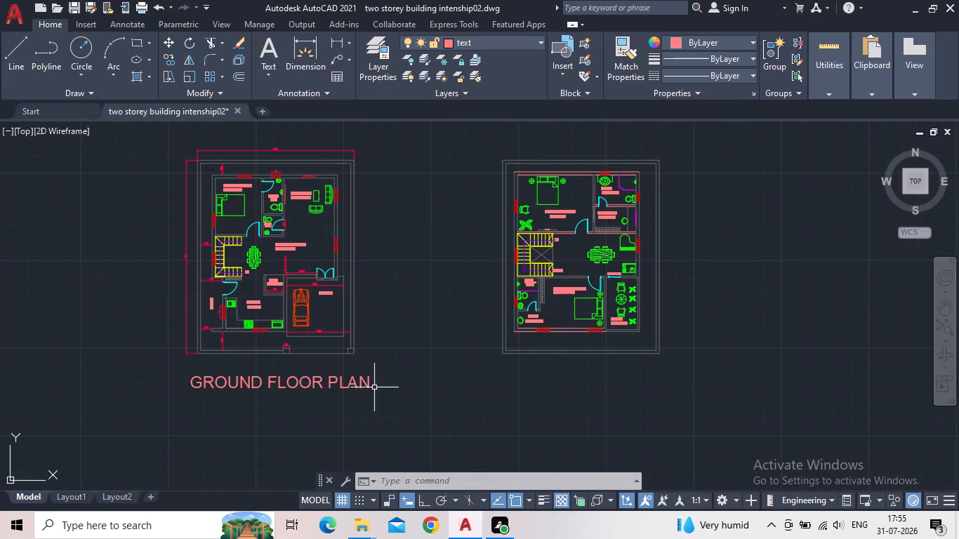
pyautogui.click(267, 387)
pyautogui.press('c')
pyautogui.press('o')
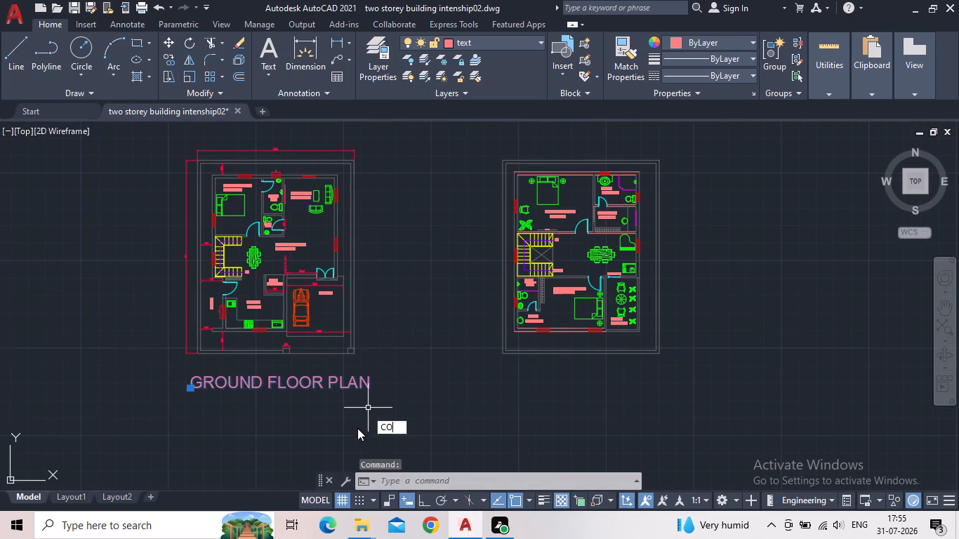
pyautogui.press('Return')
pyautogui.moveTo(192, 390); pyautogui.dragTo(198, 390)
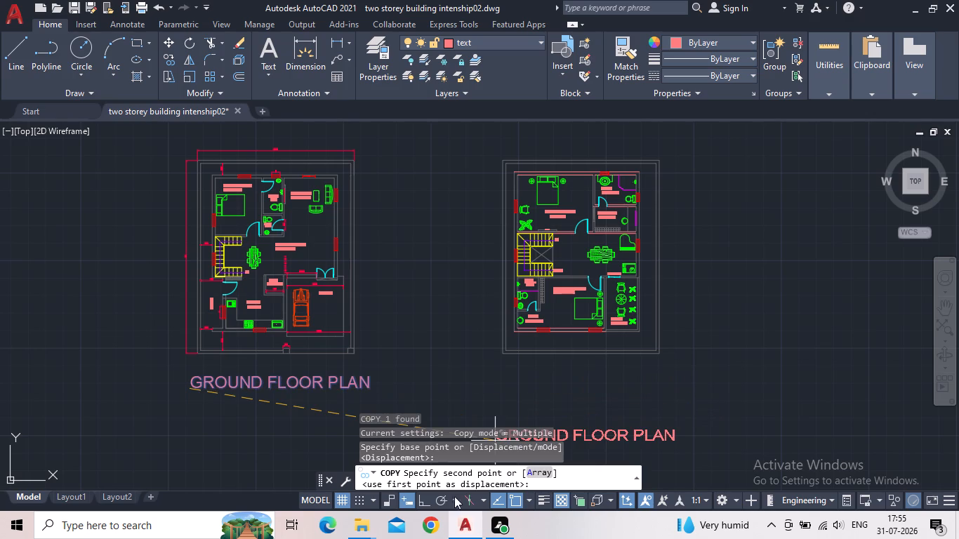
pyautogui.click(427, 501)
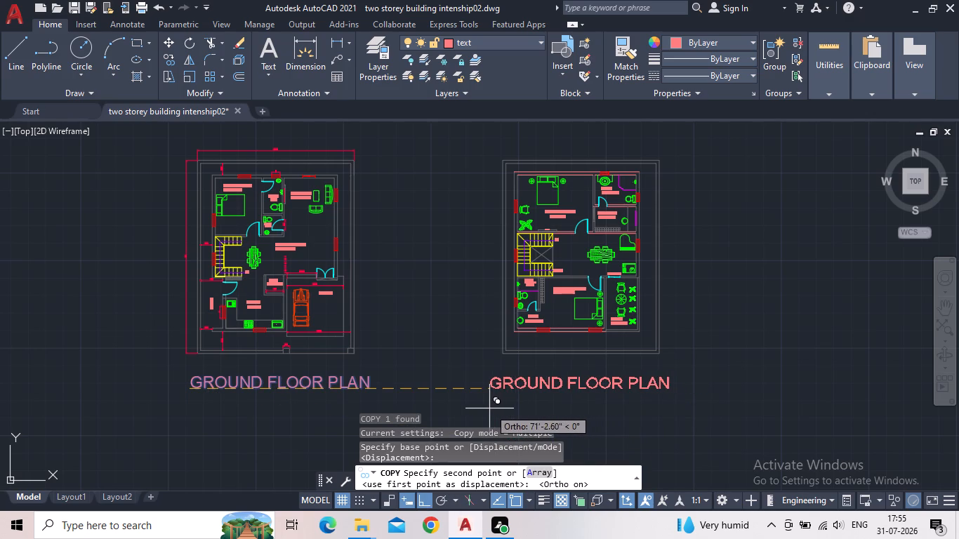
pyautogui.click(489, 408)
pyautogui.press('Escape')
# Change the copied title's text to "FIRST FLOOR PLAN".
pyautogui.doubleClick(615, 379)
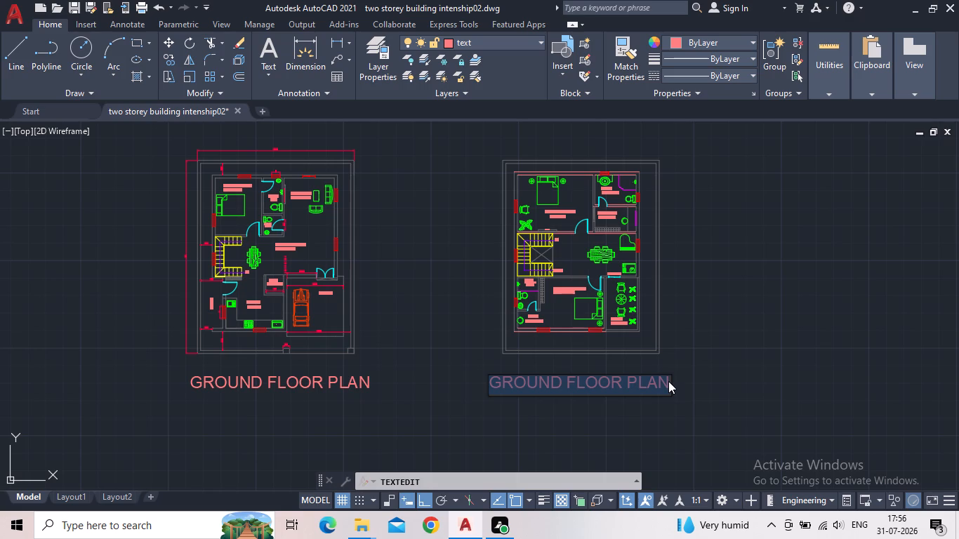
pyautogui.write('FIRST FLOOR PLAN')
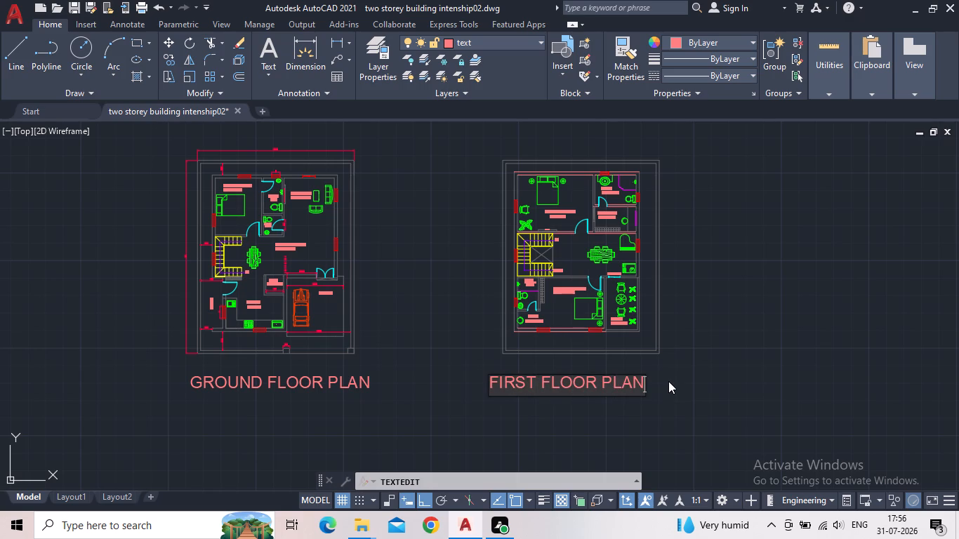
pyautogui.press('Return')
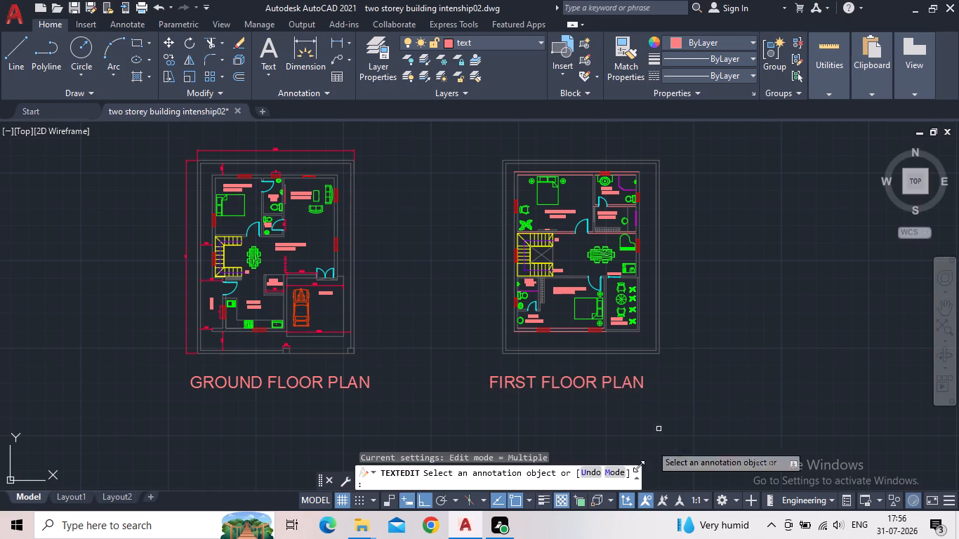
pyautogui.press('Escape')
# Move the FIRST FLOOR PLAN title horizontally so that it sits centred beneath the upper-storey plan.
pyautogui.click(513, 390)
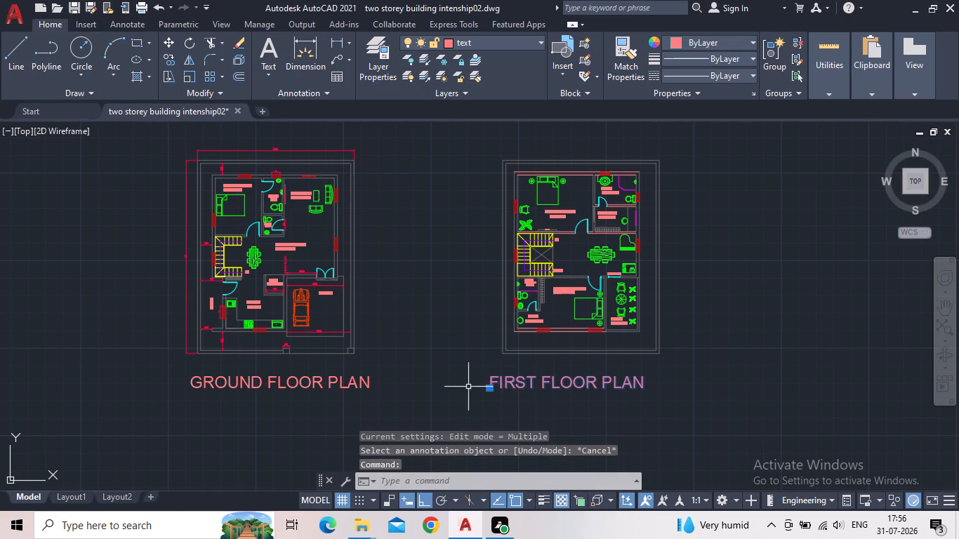
pyautogui.click(489, 390)
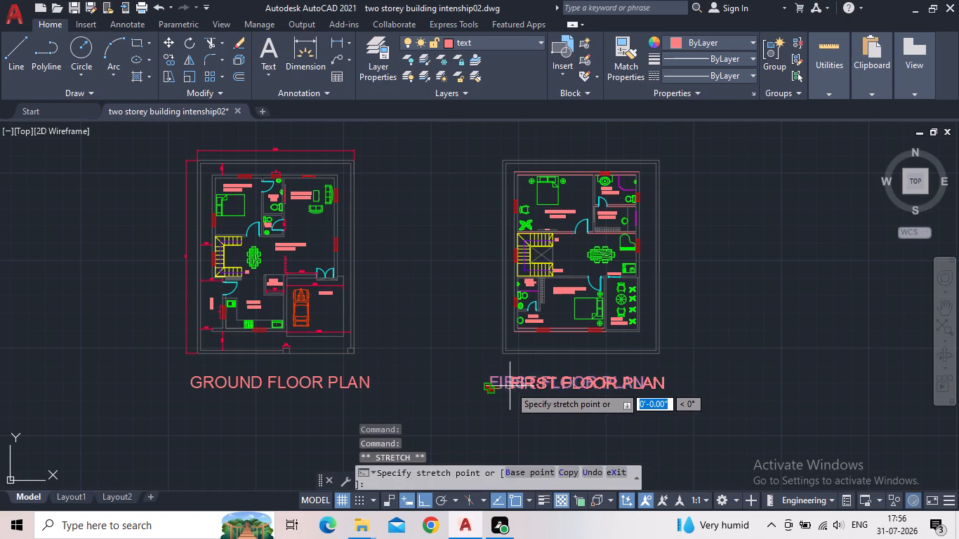
pyautogui.click(513, 385)
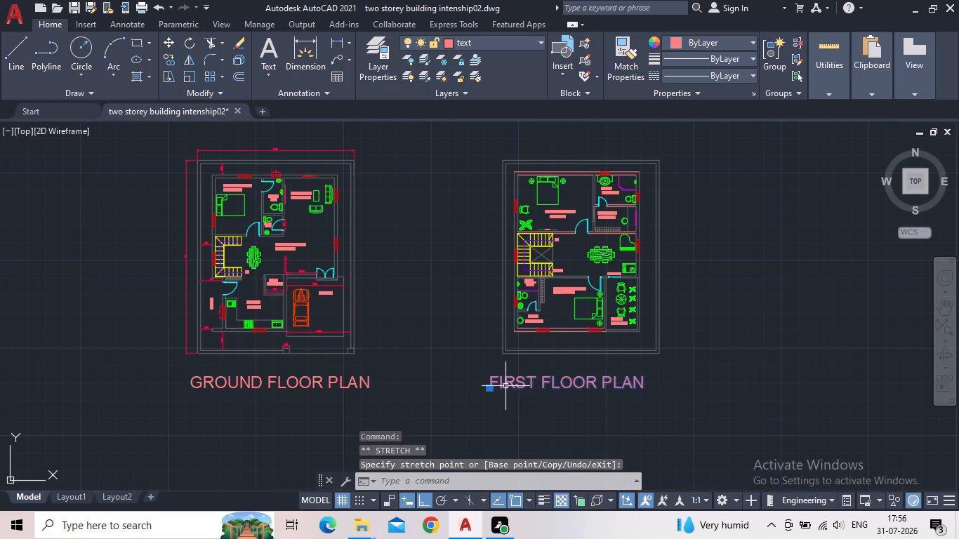
pyautogui.scroll(1, 487, 392)
pyautogui.moveTo(493, 388); pyautogui.dragTo(500, 385)
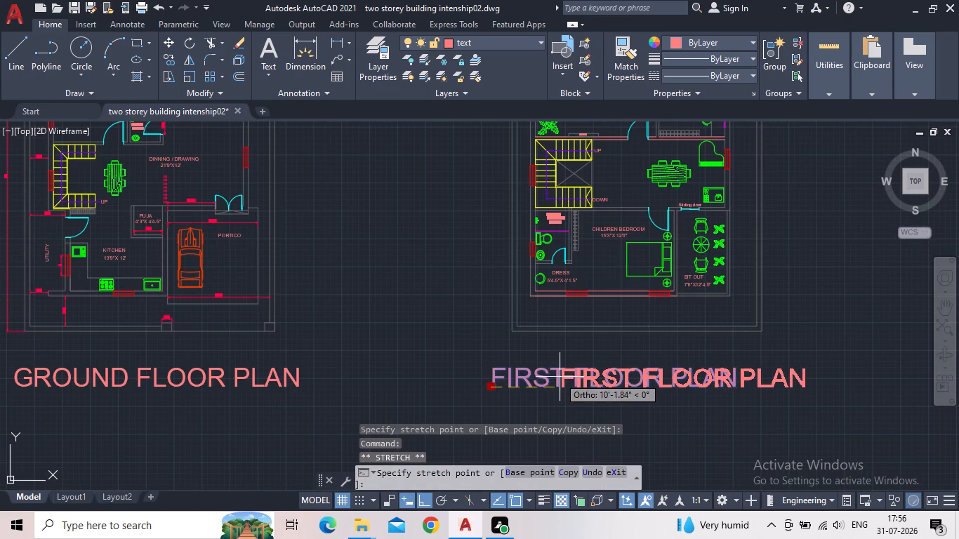
pyautogui.click(560, 378)
pyautogui.click(563, 388)
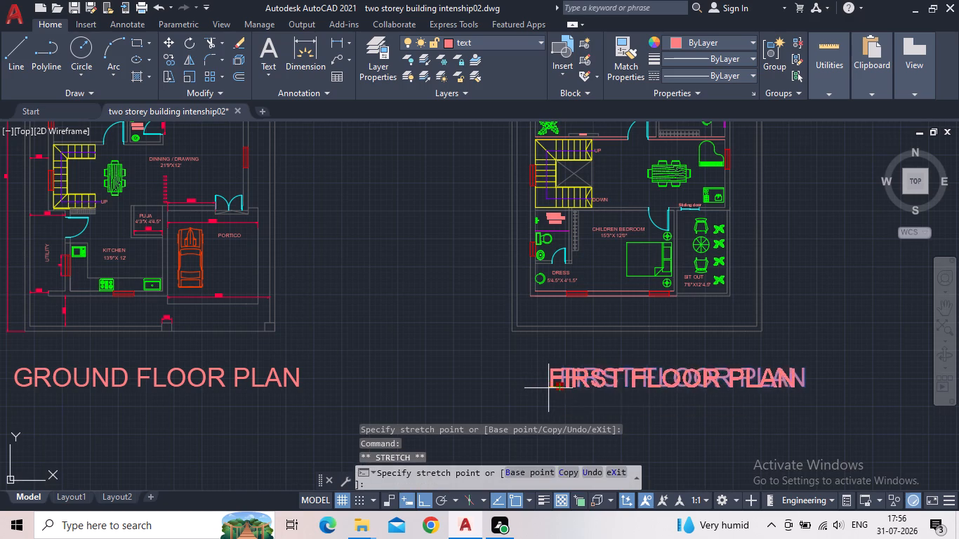
pyautogui.click(524, 388)
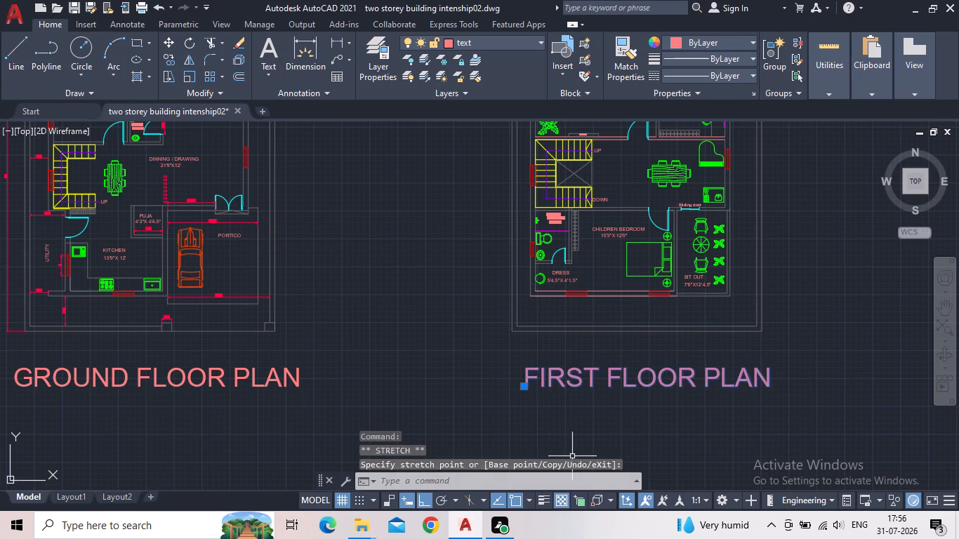
pyautogui.press('Escape')
# Save the drawing.
pyautogui.scroll(-2, 765, 356)
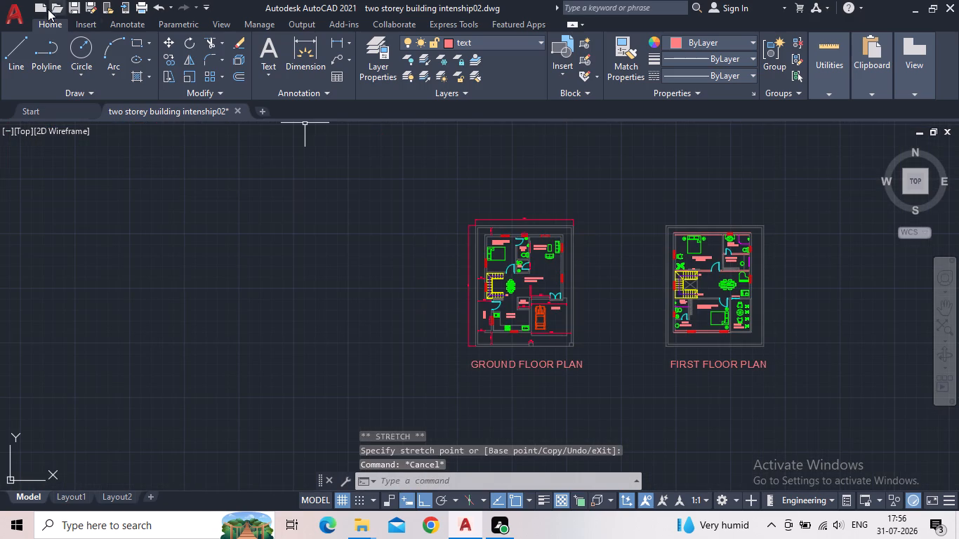
pyautogui.click(72, 6)
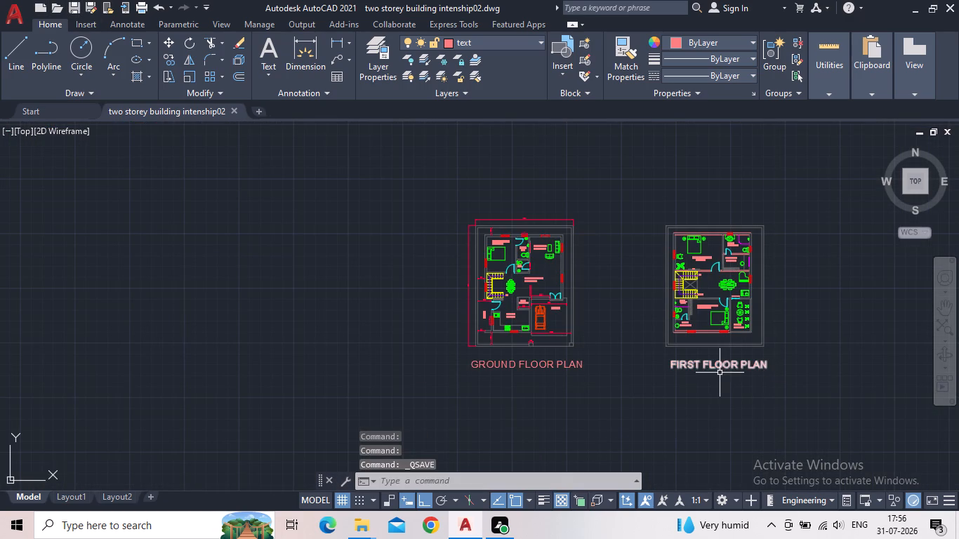
# Put the first floor plan's pink horizontal wall lines, from the children's bedroom's bottom wall up to the top outer wall, on the floor layer, colour 252.
pyautogui.moveTo(687, 357); pyautogui.dragTo(499, 352, button='middle')
pyautogui.scroll(3, 491, 345)
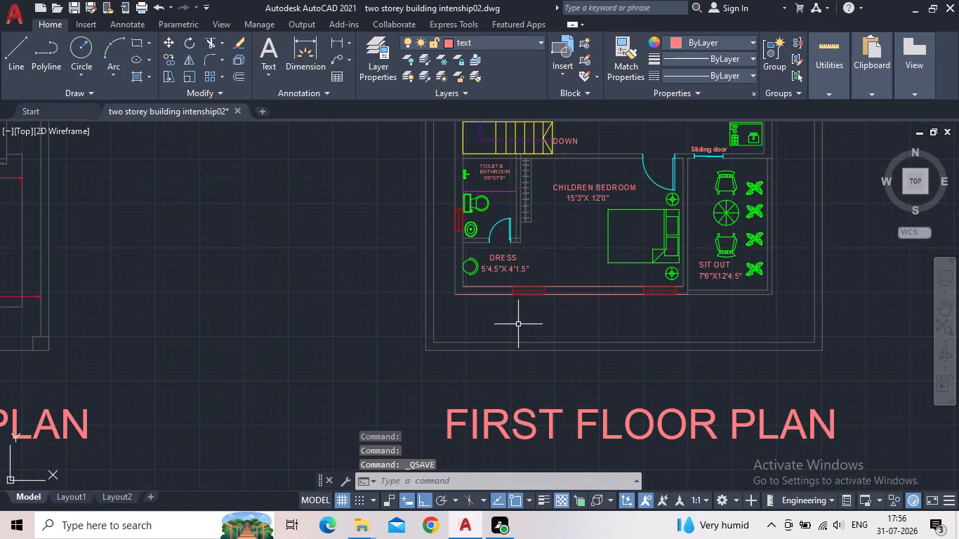
pyautogui.scroll(1, 510, 325)
pyautogui.middleClick(508, 326)
pyautogui.scroll(-4, 458, 327)
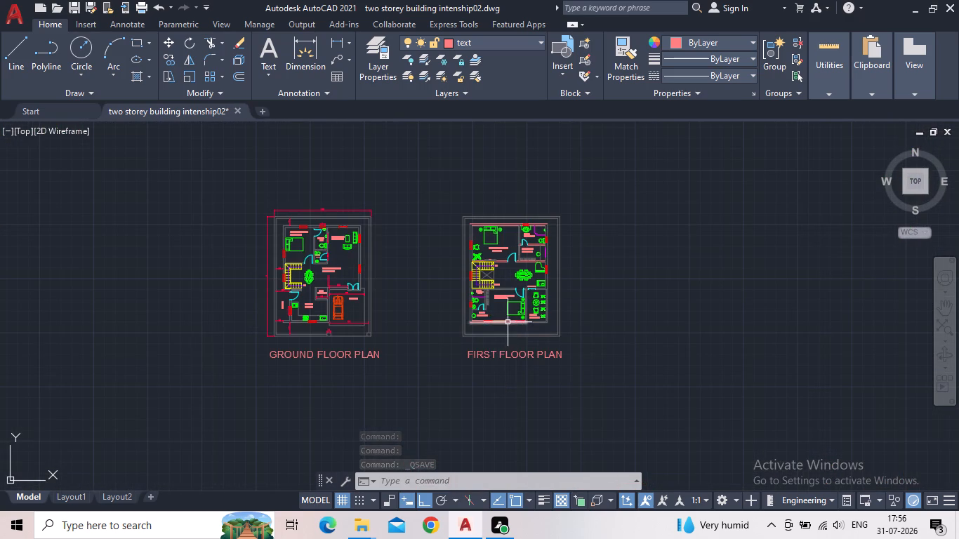
pyautogui.scroll(3, 508, 321)
pyautogui.click(496, 351)
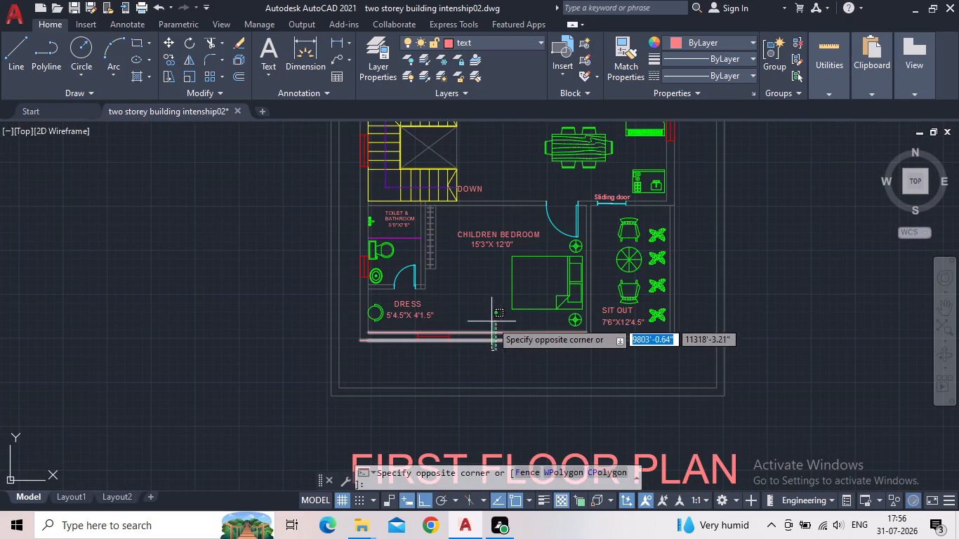
pyautogui.click(491, 321)
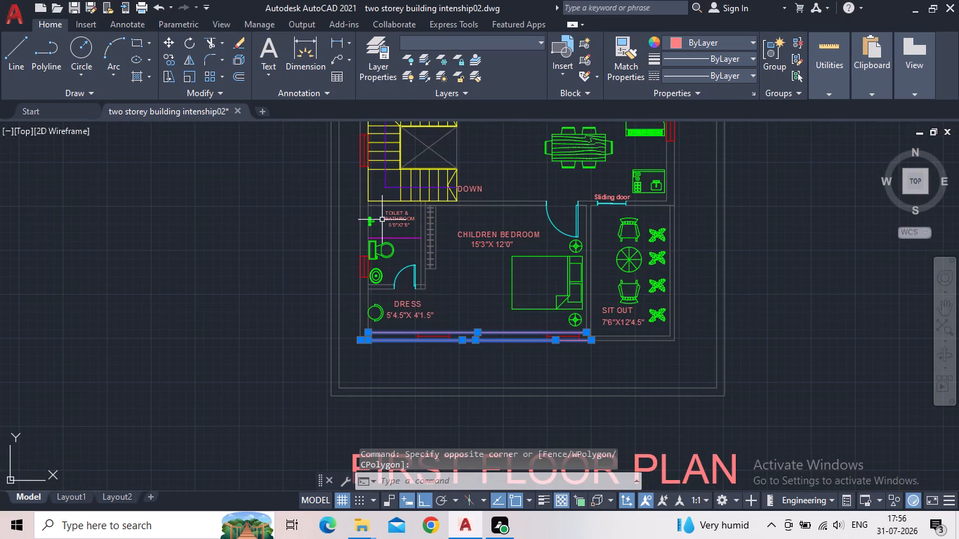
pyautogui.moveTo(515, 206); pyautogui.dragTo(503, 420, button='middle')
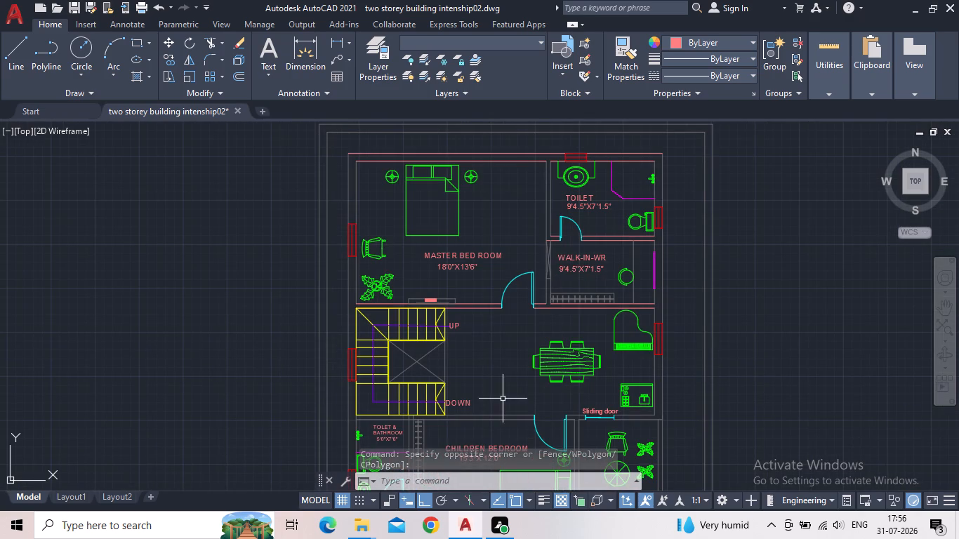
pyautogui.click(488, 327)
pyautogui.click(478, 294)
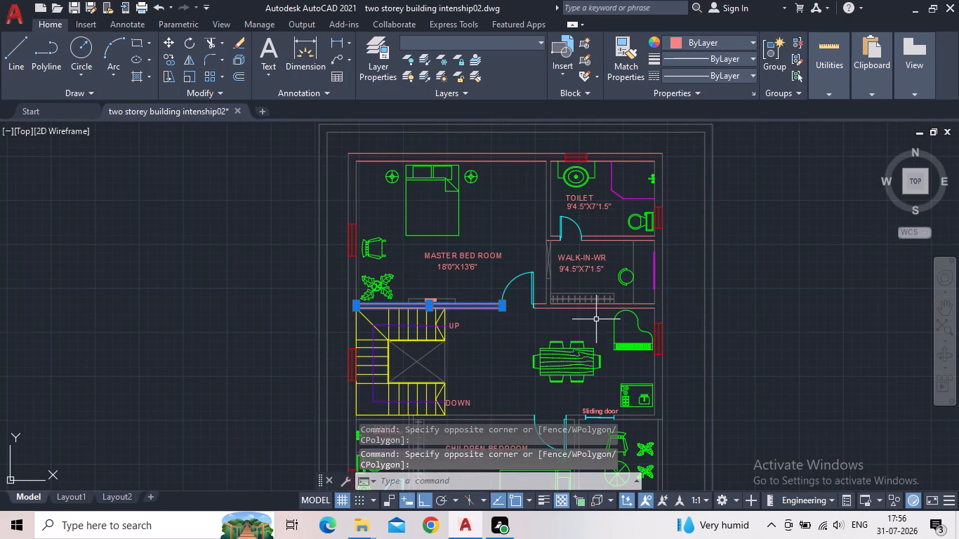
pyautogui.scroll(2, 553, 311)
pyautogui.click(529, 313)
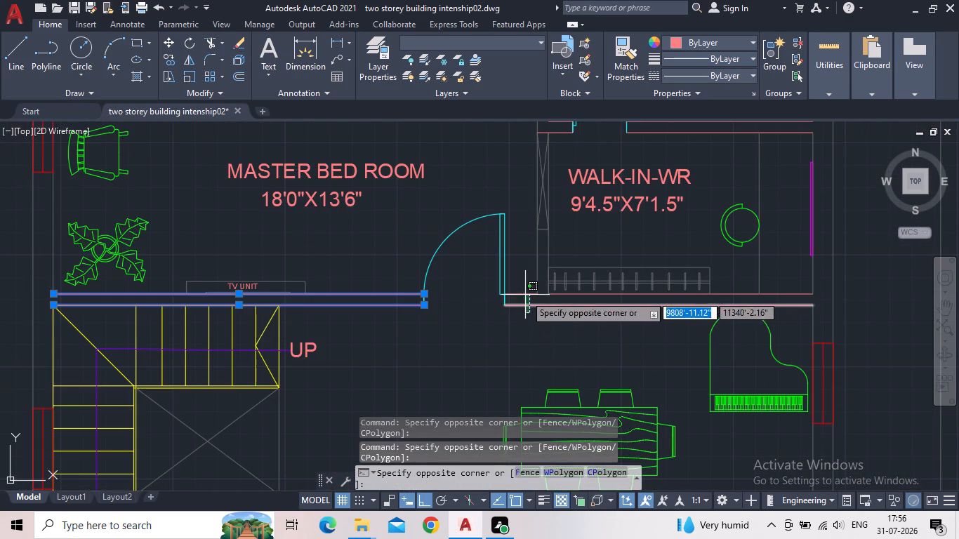
pyautogui.click(524, 288)
pyautogui.scroll(2, 749, 292)
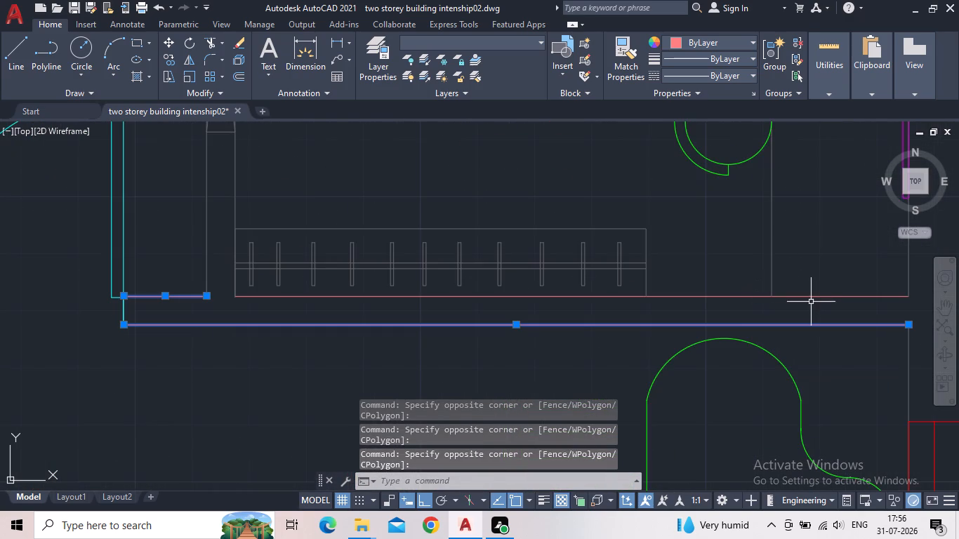
pyautogui.click(811, 302)
pyautogui.click(809, 286)
pyautogui.moveTo(759, 274); pyautogui.dragTo(739, 325, button='middle')
pyautogui.scroll(-2, 739, 325)
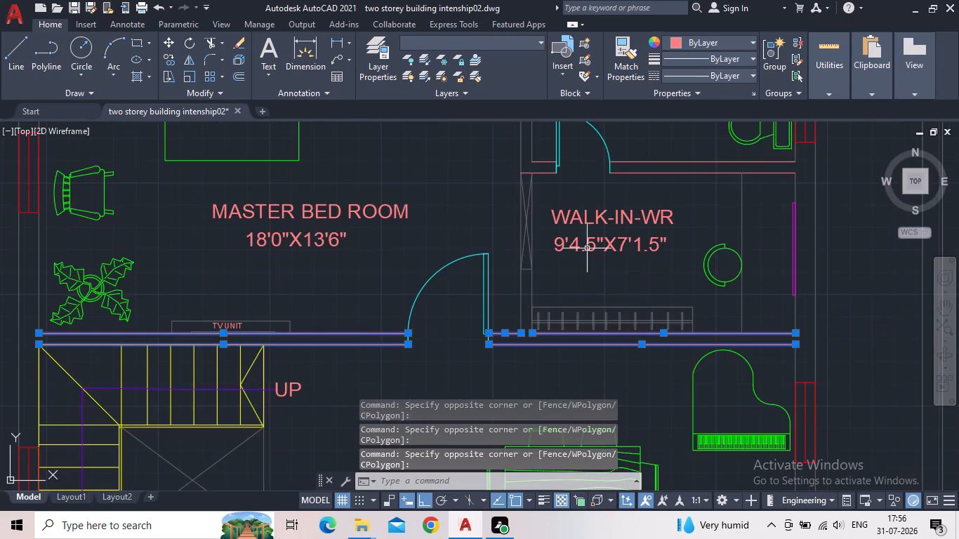
pyautogui.moveTo(687, 197); pyautogui.dragTo(684, 271, button='middle')
pyautogui.click(697, 268)
pyautogui.click(676, 226)
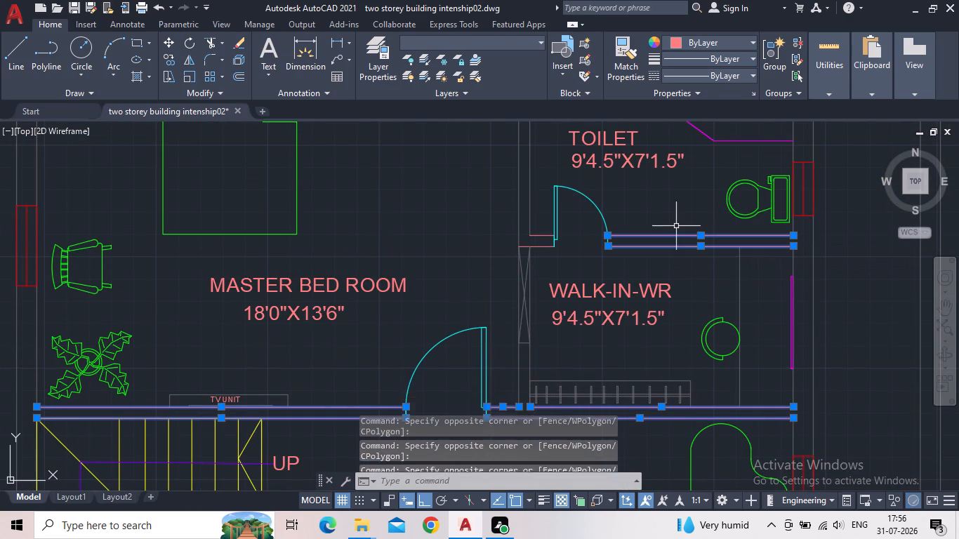
pyautogui.click(548, 255)
pyautogui.click(541, 229)
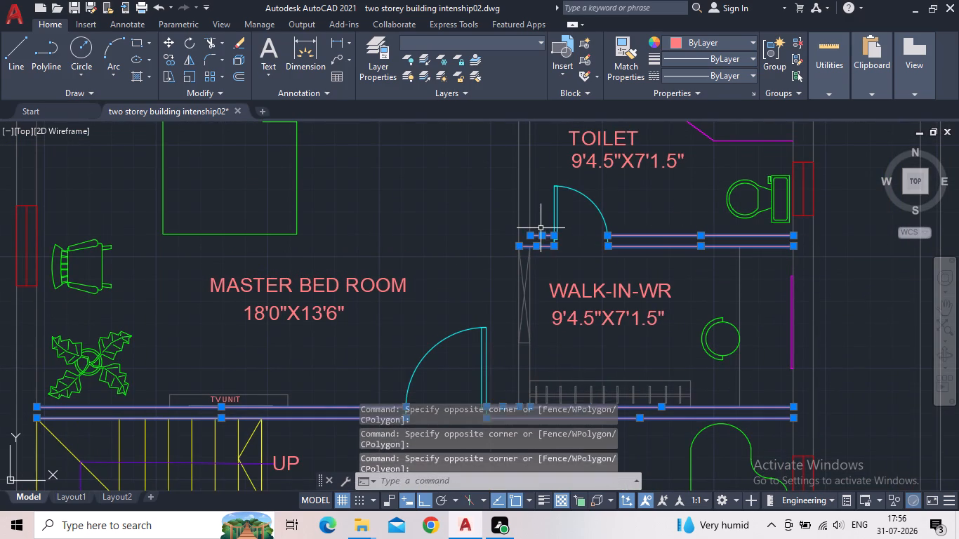
pyautogui.scroll(-1, 422, 224)
pyautogui.moveTo(422, 230); pyautogui.dragTo(451, 378, button='middle')
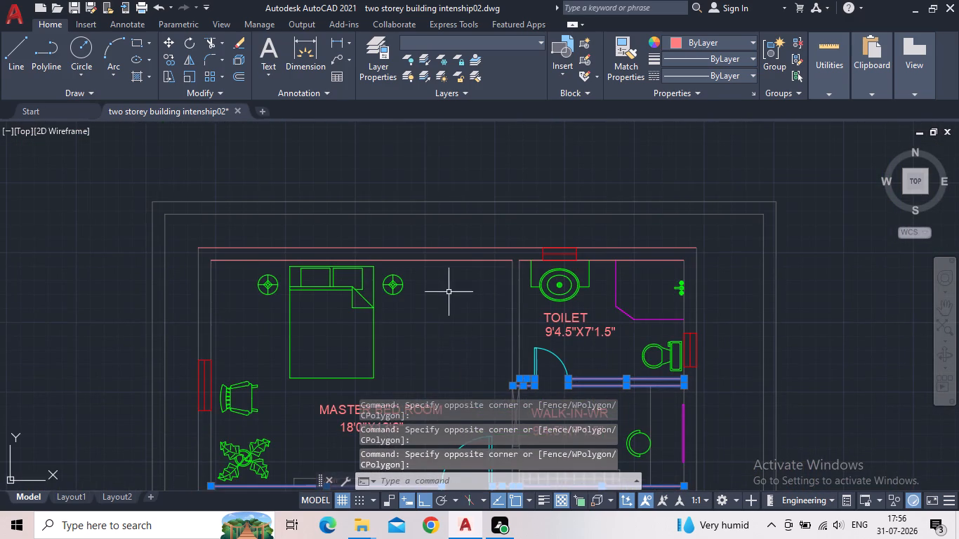
pyautogui.moveTo(463, 281); pyautogui.dragTo(459, 271)
pyautogui.click(439, 232)
pyautogui.scroll(1, 637, 267)
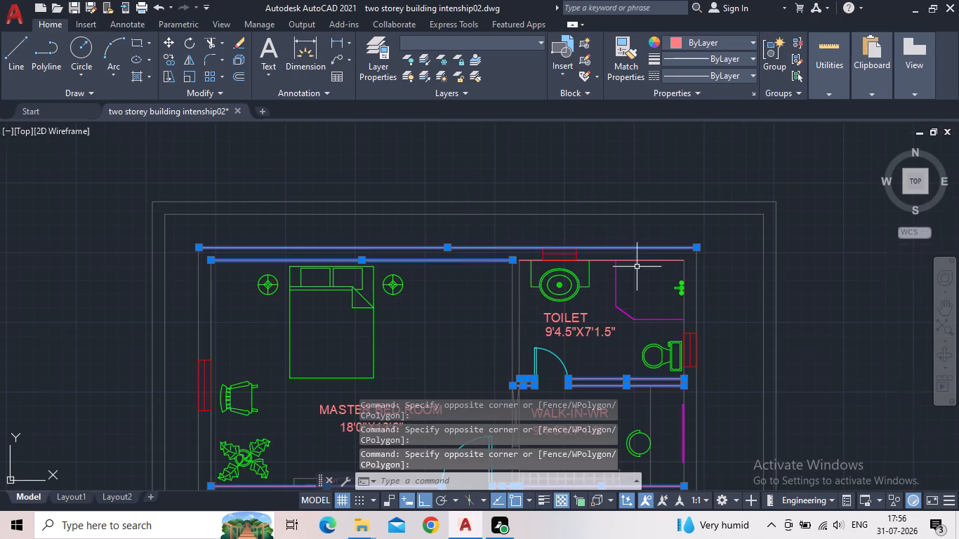
pyautogui.scroll(2, 637, 267)
pyautogui.click(672, 267)
pyautogui.click(654, 220)
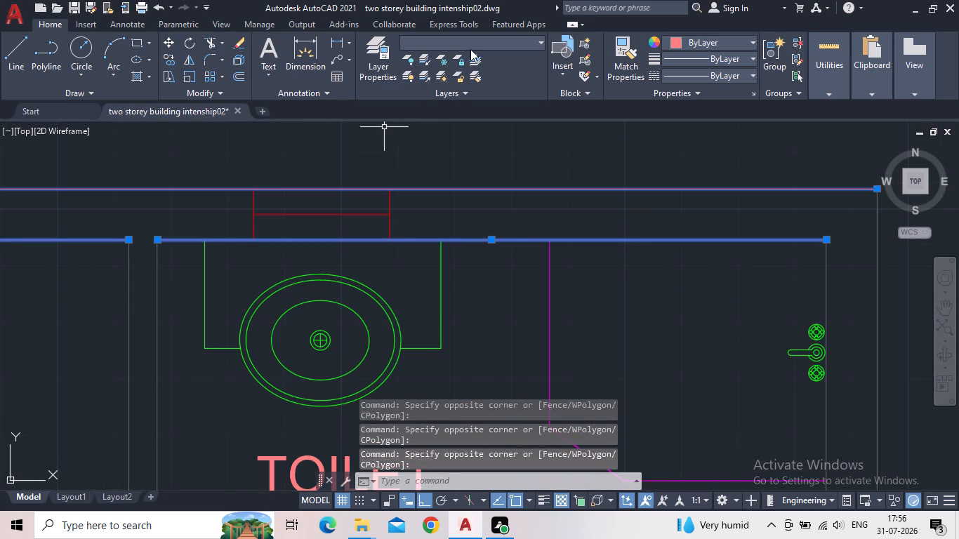
pyautogui.click(477, 43)
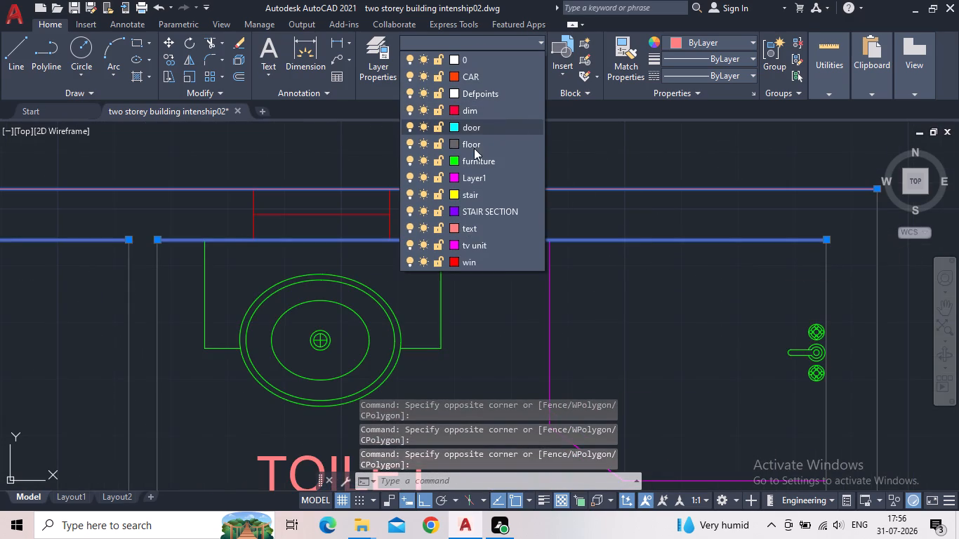
pyautogui.click(454, 143)
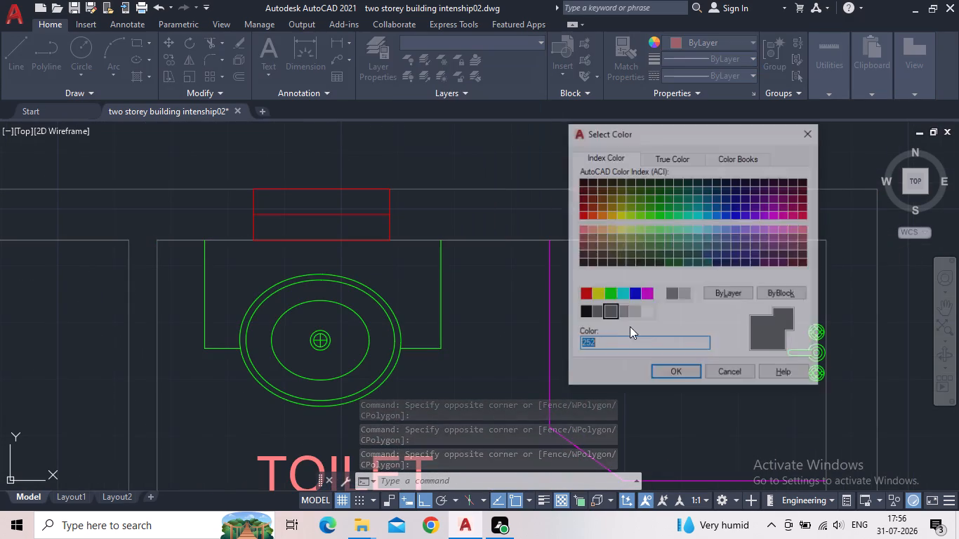
pyautogui.click(661, 371)
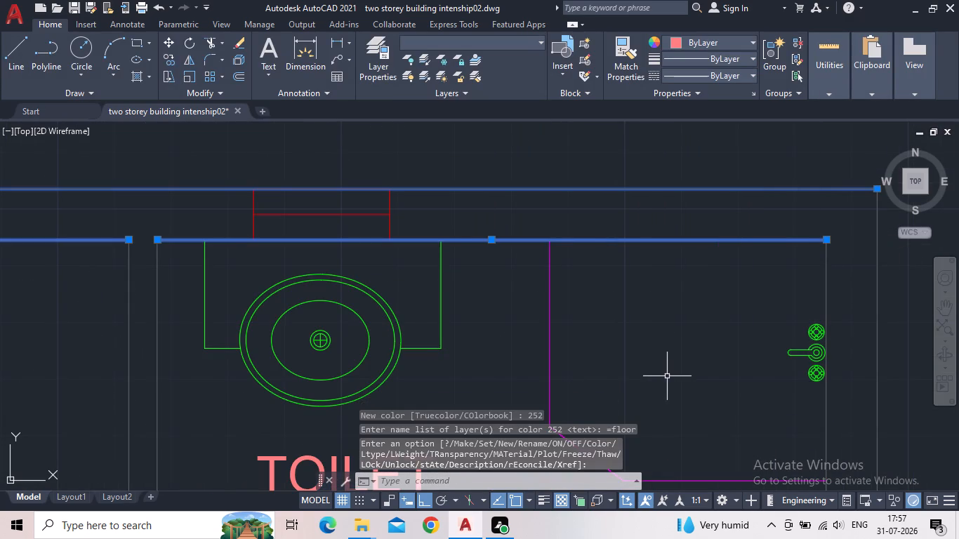
pyautogui.press('Escape')
# Check the recoloured walls across the first floor plan and save the drawing.
pyautogui.scroll(-3, 656, 368)
pyautogui.moveTo(663, 370); pyautogui.dragTo(645, 209, button='middle')
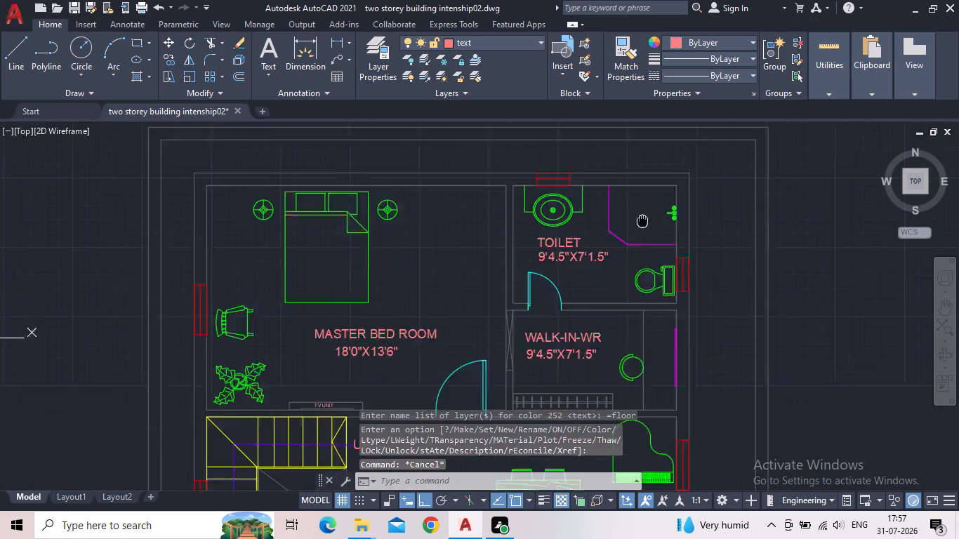
pyautogui.moveTo(645, 209); pyautogui.dragTo(653, 190, button='middle')
pyautogui.scroll(-1, 653, 190)
pyautogui.moveTo(599, 310); pyautogui.dragTo(625, 172, button='middle')
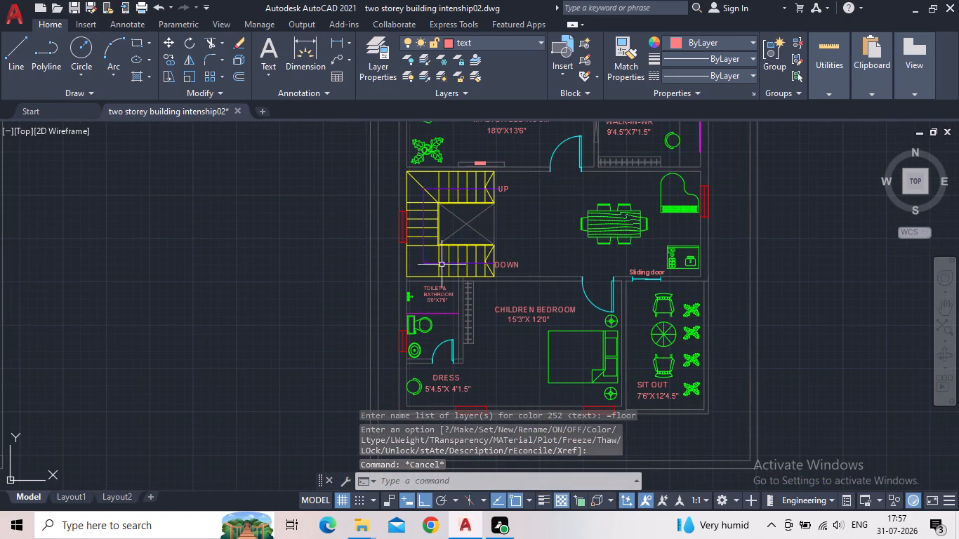
pyautogui.scroll(3, 422, 314)
pyautogui.scroll(-3, 491, 281)
pyautogui.scroll(-1, 581, 299)
pyautogui.click(79, 6)
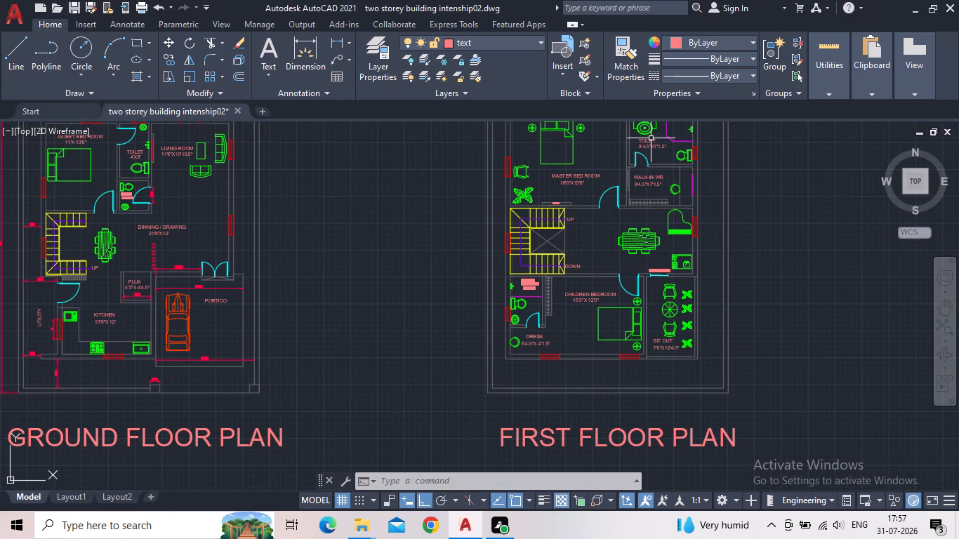
# Make the dim layer current.
pyautogui.moveTo(788, 291); pyautogui.dragTo(715, 344, button='middle')
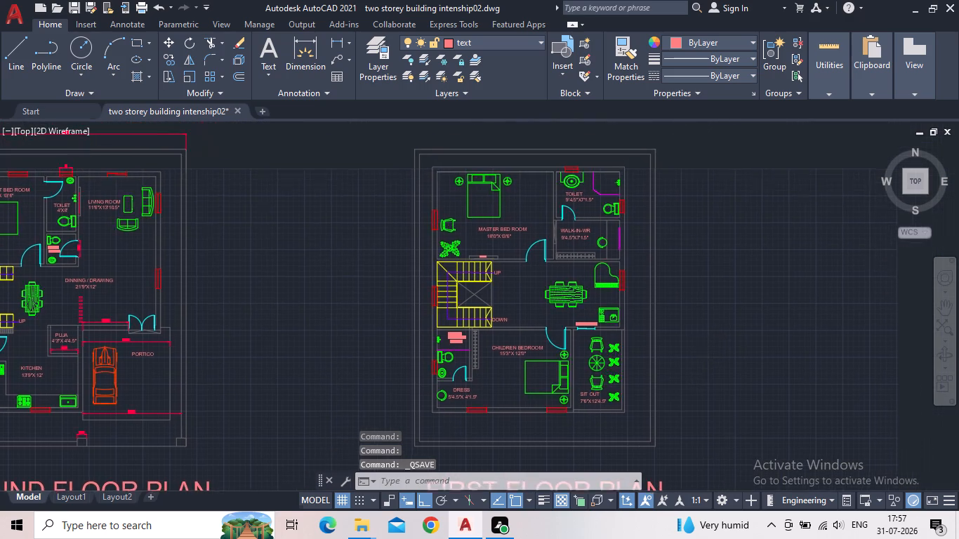
pyautogui.moveTo(715, 344); pyautogui.dragTo(715, 345, button='middle')
pyautogui.scroll(-1, 737, 345)
pyautogui.moveTo(742, 345); pyautogui.dragTo(732, 318, button='middle')
pyautogui.scroll(1, 725, 324)
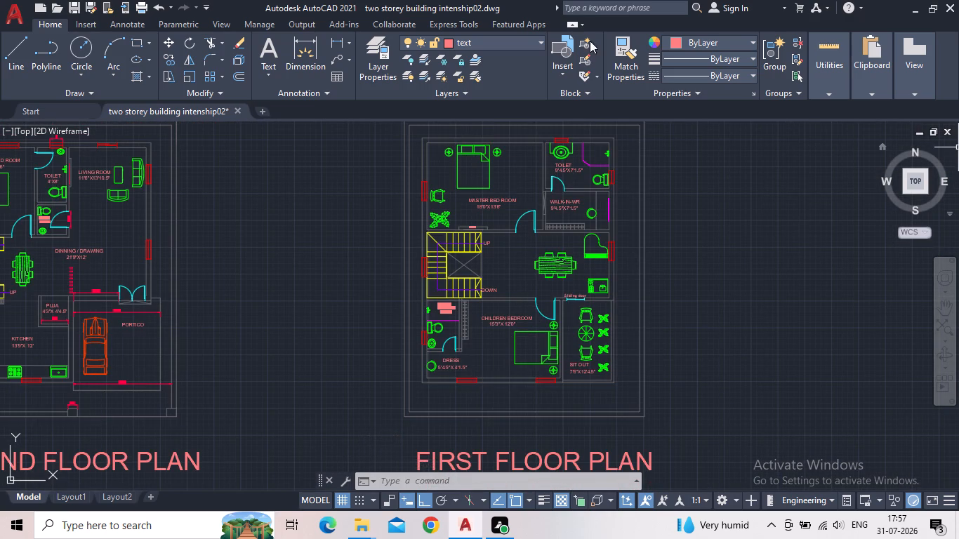
pyautogui.click(376, 56)
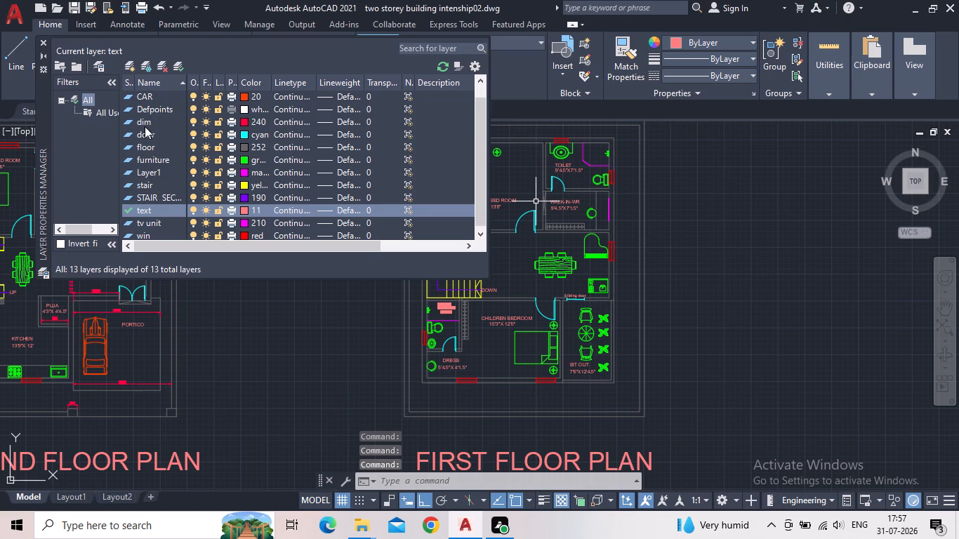
pyautogui.doubleClick(128, 119)
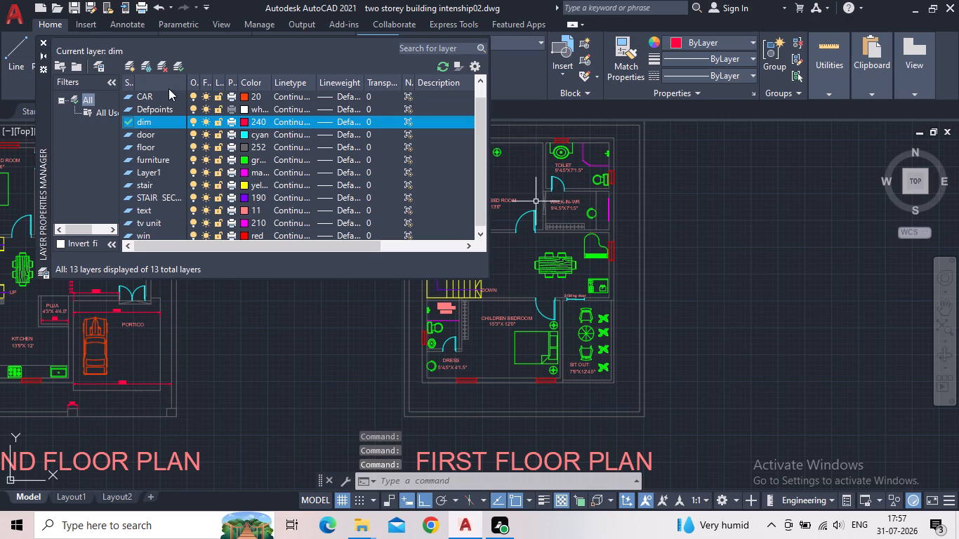
pyautogui.click(41, 41)
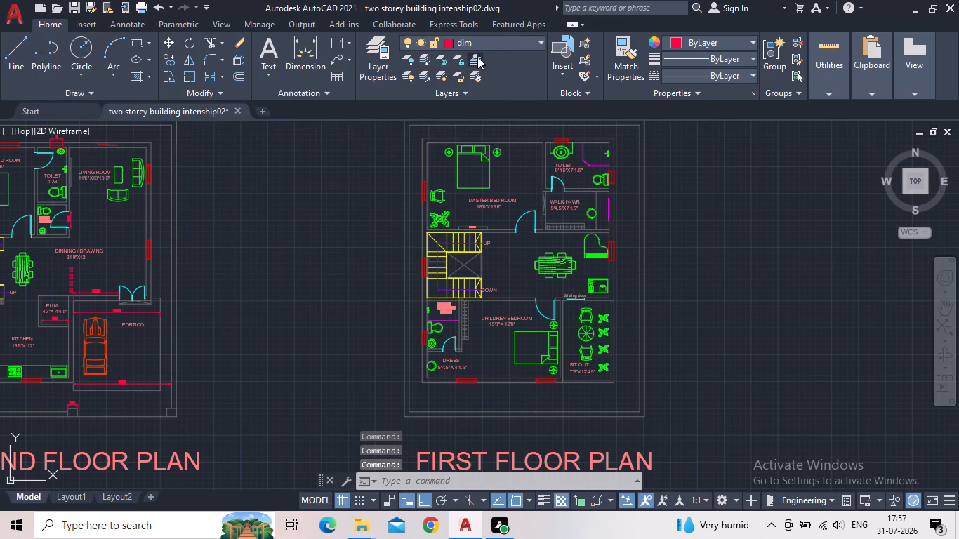
# Add a linear dimension below the first floor's bottom outer wall, from the dress room's outer corner to the sit-out wall.
pyautogui.click(336, 40)
pyautogui.moveTo(468, 346); pyautogui.dragTo(423, 287, button='middle')
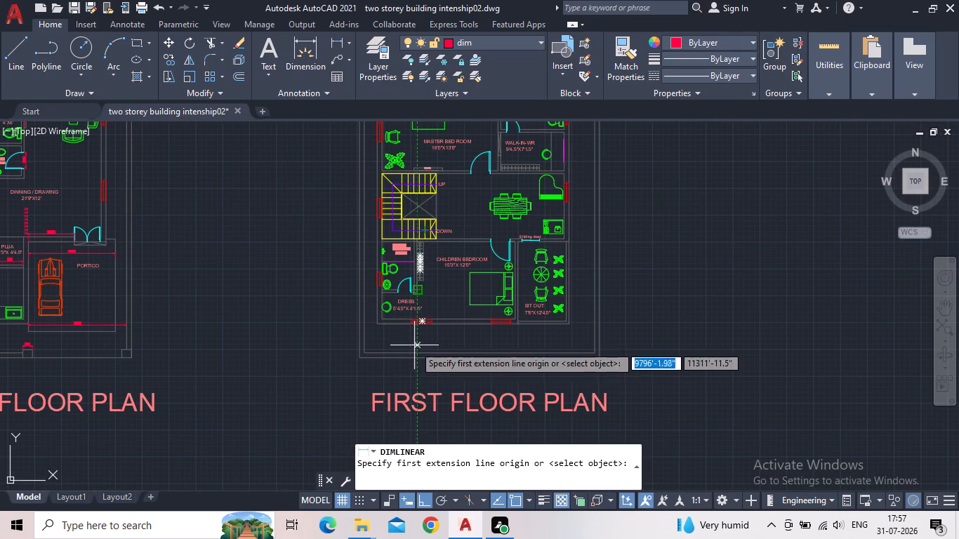
pyautogui.scroll(2, 415, 345)
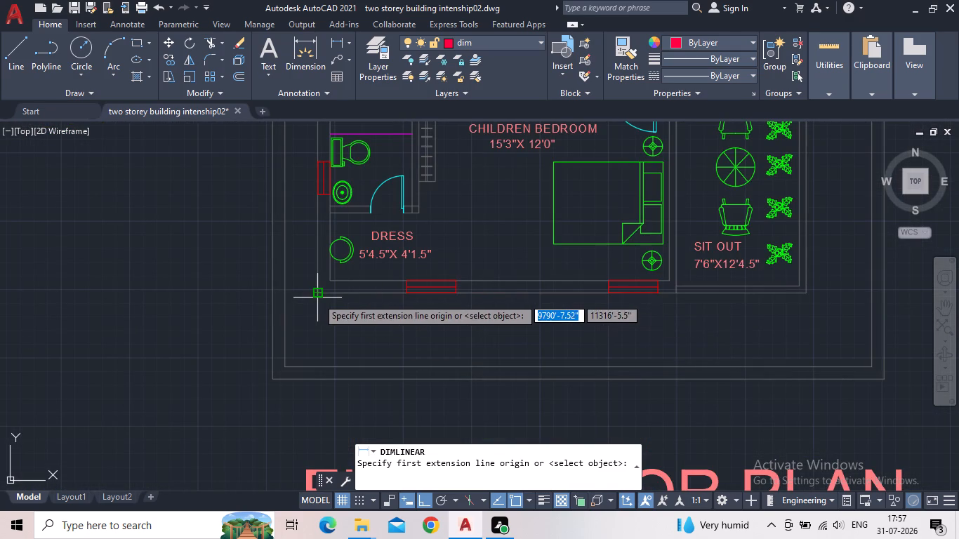
pyautogui.click(317, 298)
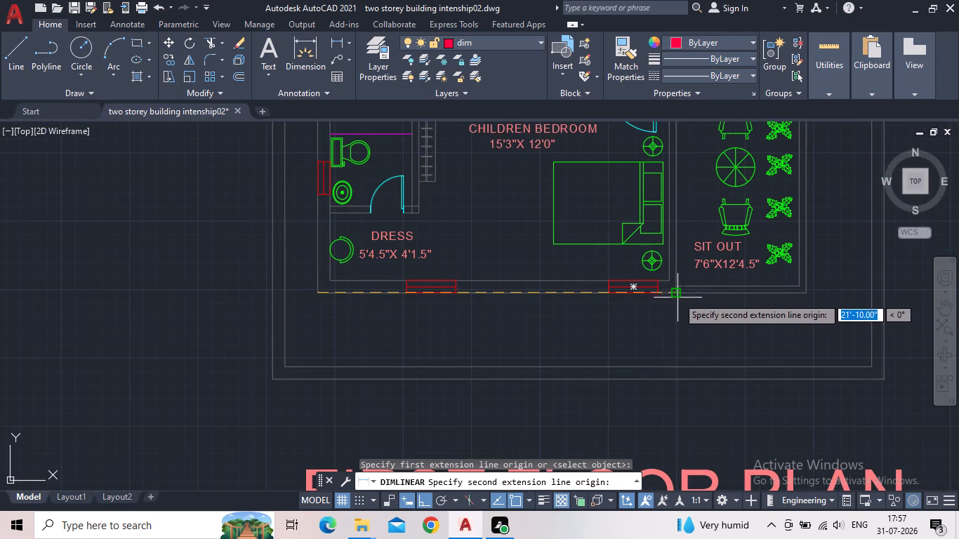
pyautogui.click(677, 297)
pyautogui.click(677, 324)
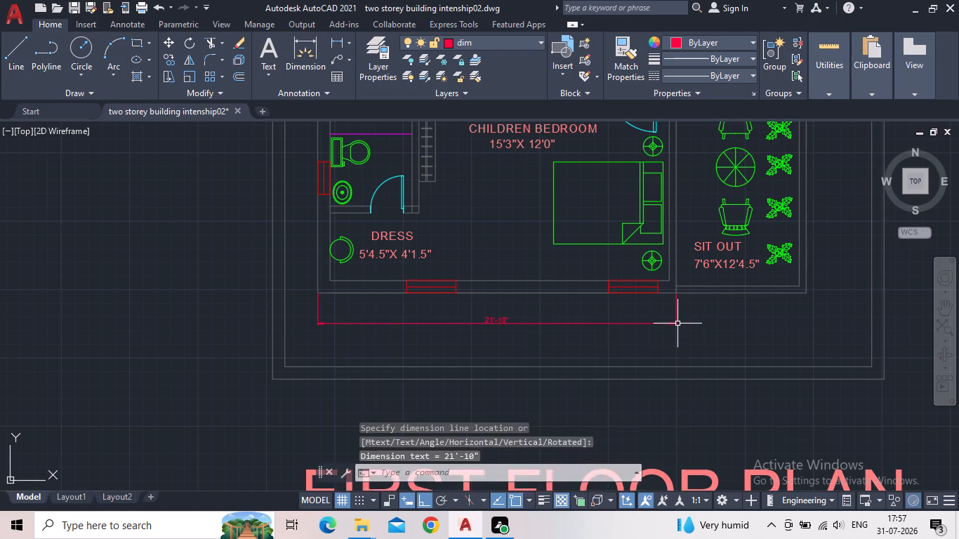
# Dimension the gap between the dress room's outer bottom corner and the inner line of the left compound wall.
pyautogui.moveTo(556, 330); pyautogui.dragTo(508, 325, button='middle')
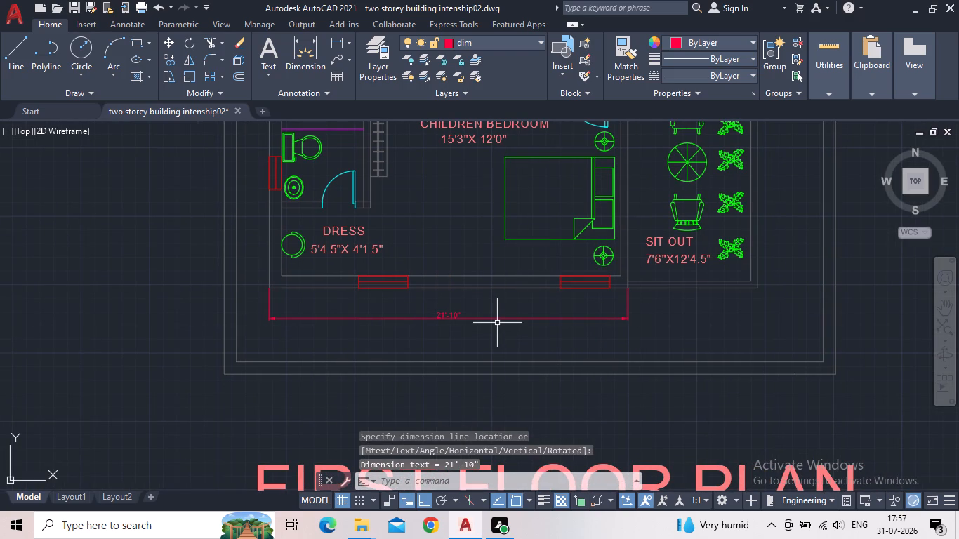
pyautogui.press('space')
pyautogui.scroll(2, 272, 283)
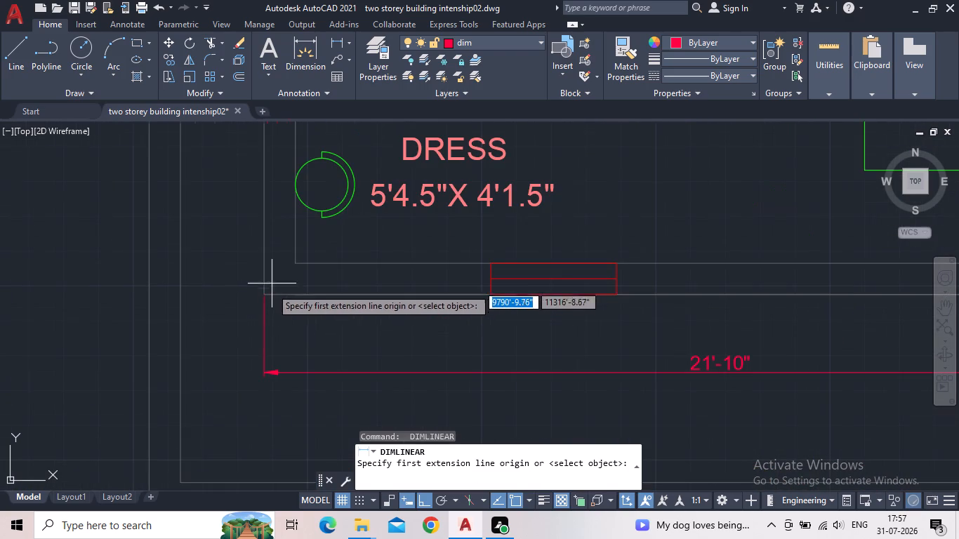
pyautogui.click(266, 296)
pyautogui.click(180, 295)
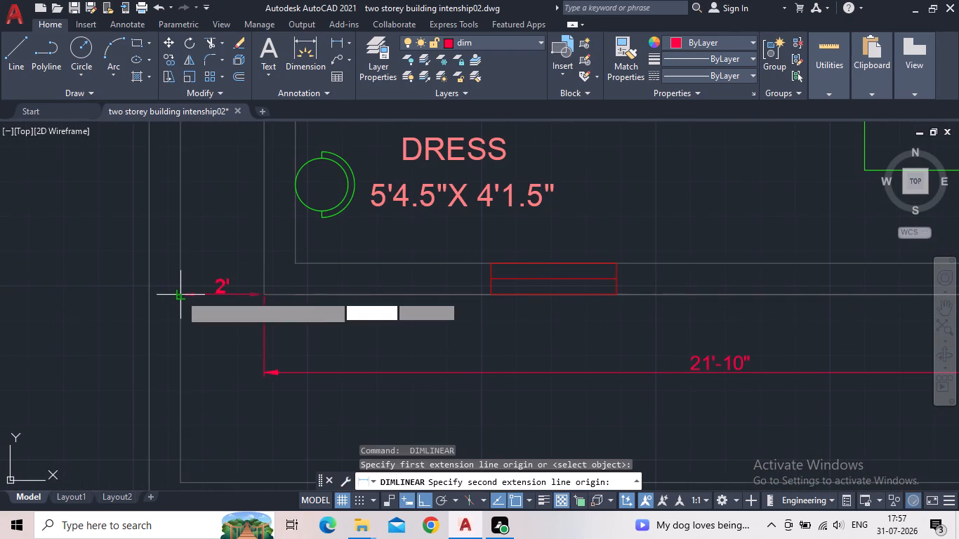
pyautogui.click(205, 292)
# Dimension the gap between the outer right wall near the sliding door and the inner line of the right compound wall.
pyautogui.moveTo(342, 324); pyautogui.dragTo(213, 390, button='middle')
pyautogui.scroll(-3, 201, 393)
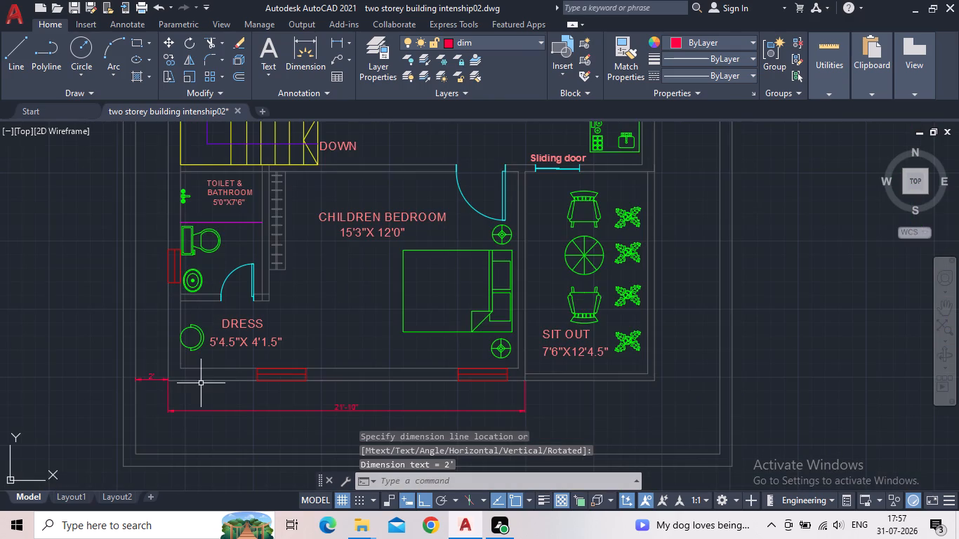
pyautogui.press('space')
pyautogui.moveTo(325, 321); pyautogui.dragTo(237, 378, button='middle')
pyautogui.scroll(-2, 230, 378)
pyautogui.scroll(1, 437, 303)
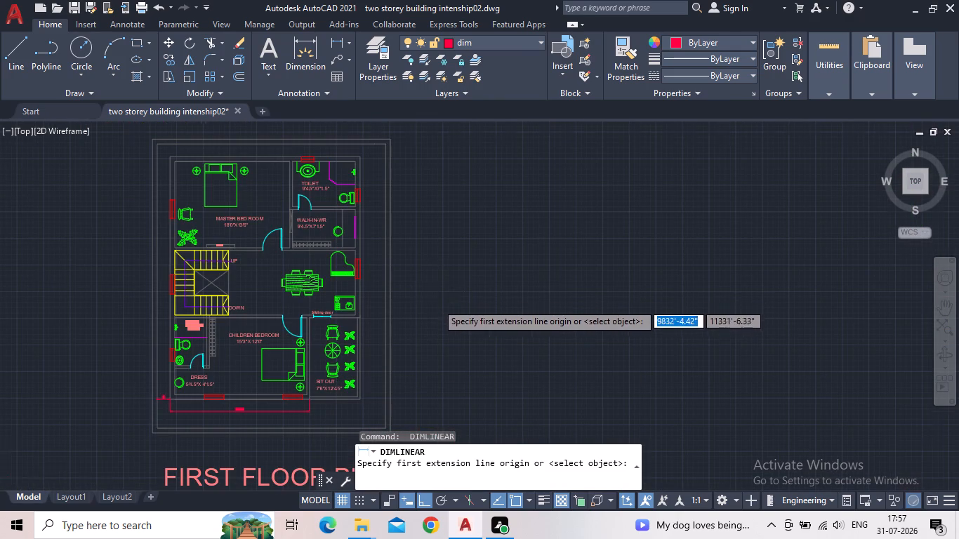
pyautogui.scroll(1, 437, 303)
pyautogui.click(239, 339)
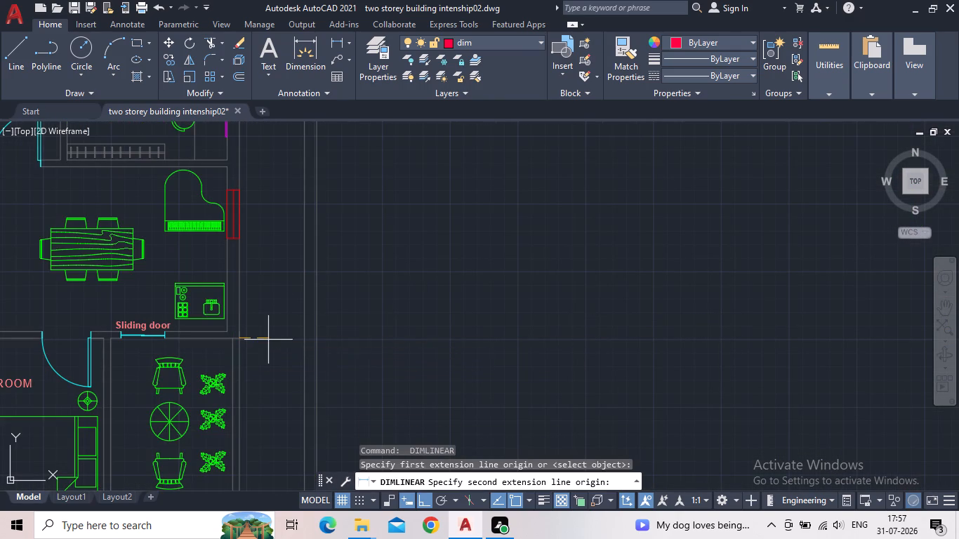
pyautogui.click(305, 340)
pyautogui.click(293, 328)
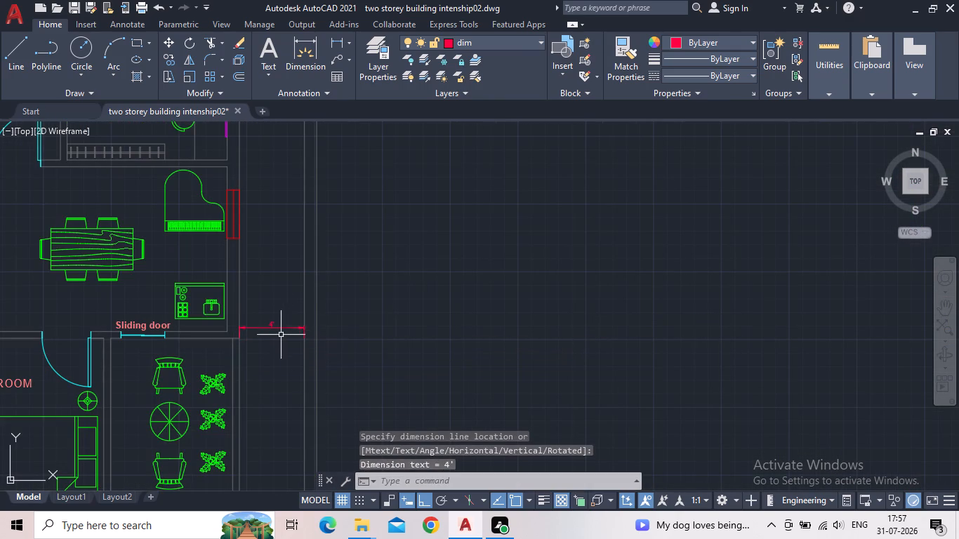
# Dimension the width of the dress room's bottom window, placing the dimension between the wall and the overall wall dimension.
pyautogui.moveTo(272, 310); pyautogui.dragTo(362, 378, button='middle')
pyautogui.scroll(-1, 376, 378)
pyautogui.moveTo(373, 361); pyautogui.dragTo(436, 248, button='middle')
pyautogui.scroll(-1, 440, 244)
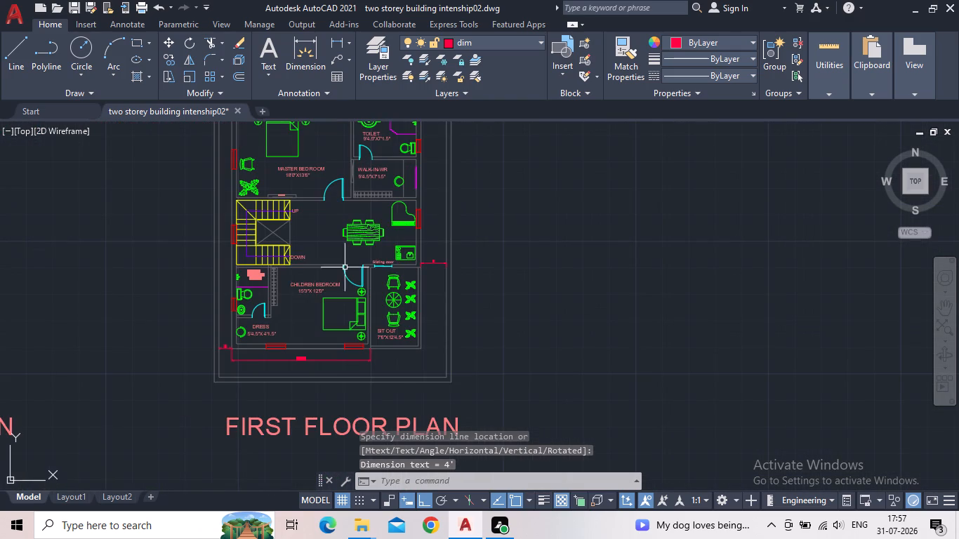
pyautogui.scroll(3, 318, 385)
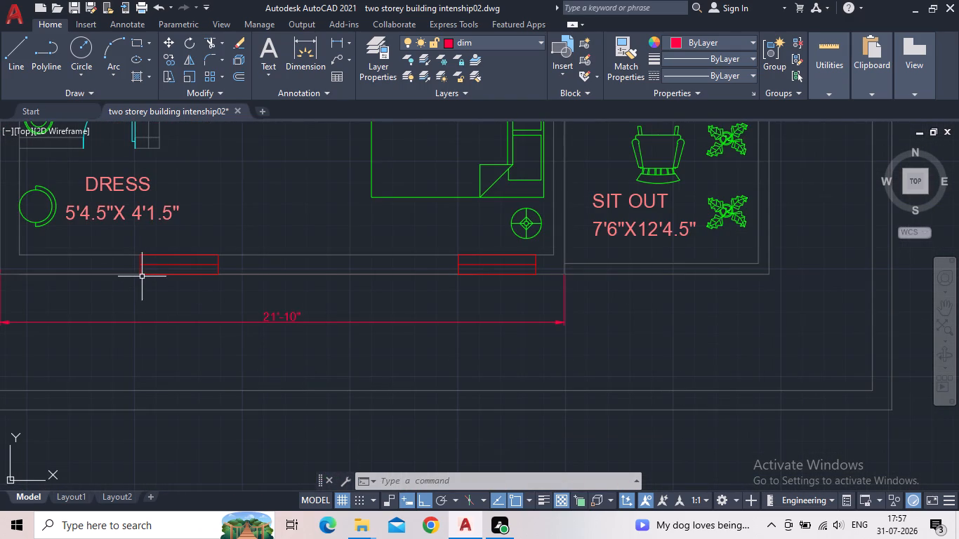
pyautogui.press('space')
pyautogui.click(138, 275)
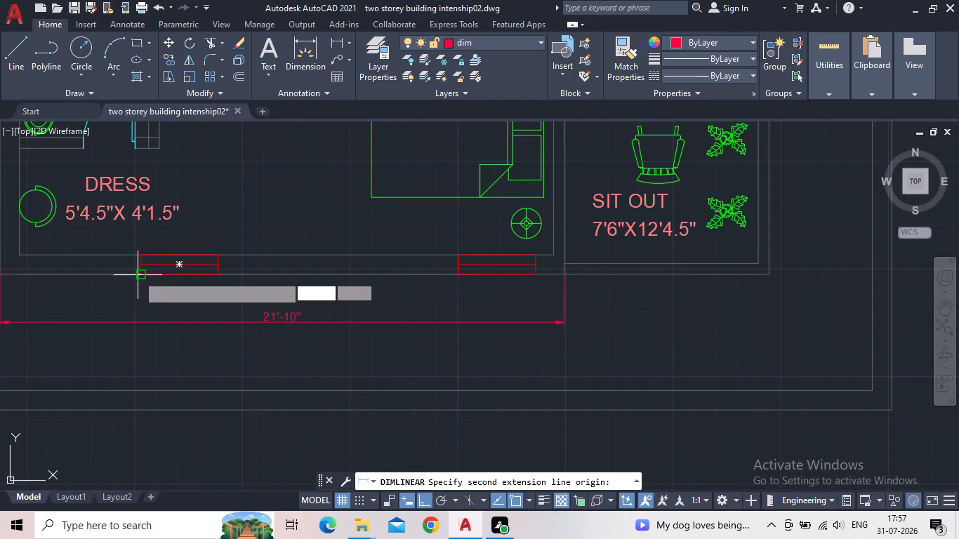
pyautogui.click(216, 279)
pyautogui.click(216, 299)
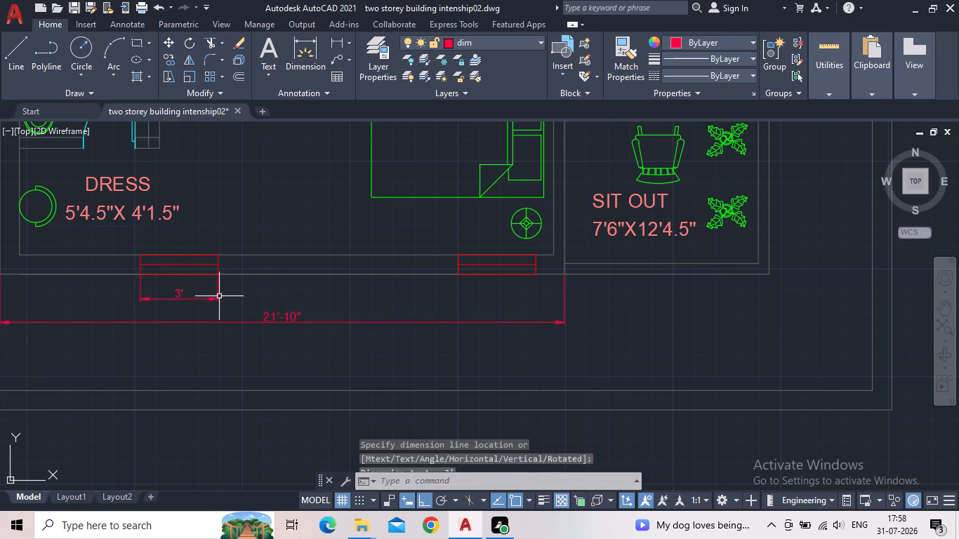
# Add a vertical dimension for the toilet and bathroom window, just outside the left outer wall.
pyautogui.scroll(-2, 300, 290)
pyautogui.moveTo(160, 232); pyautogui.dragTo(168, 234, button='middle')
pyautogui.scroll(2, 160, 232)
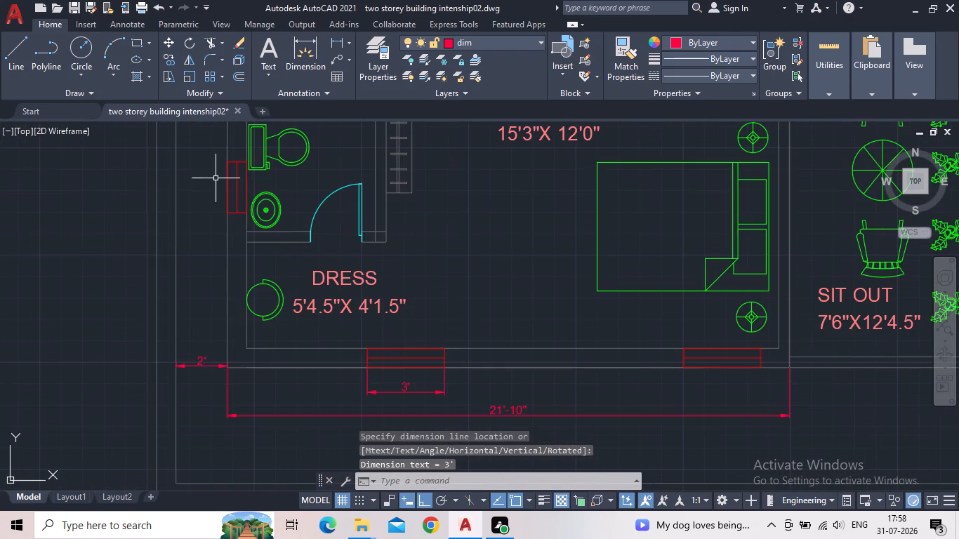
pyautogui.press('space')
pyautogui.click(230, 166)
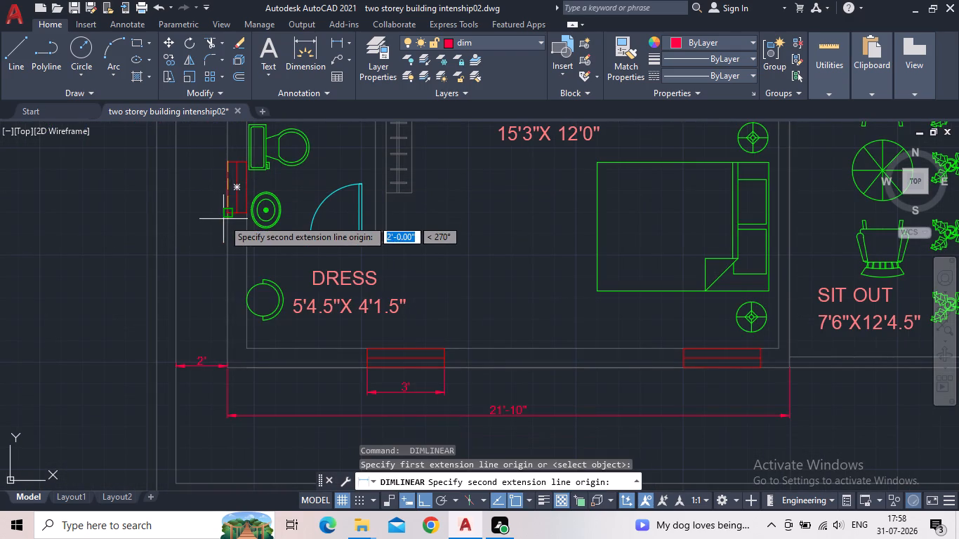
pyautogui.click(227, 214)
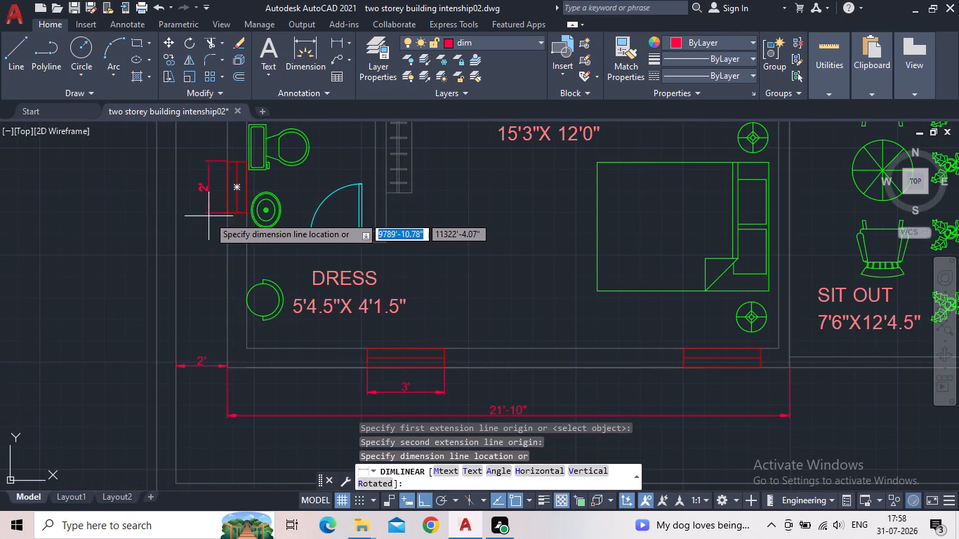
pyautogui.click(212, 215)
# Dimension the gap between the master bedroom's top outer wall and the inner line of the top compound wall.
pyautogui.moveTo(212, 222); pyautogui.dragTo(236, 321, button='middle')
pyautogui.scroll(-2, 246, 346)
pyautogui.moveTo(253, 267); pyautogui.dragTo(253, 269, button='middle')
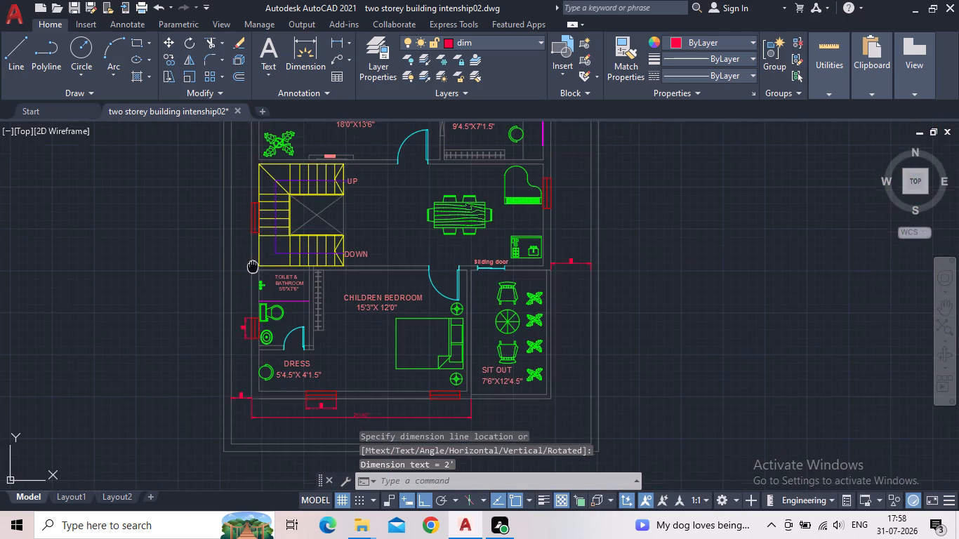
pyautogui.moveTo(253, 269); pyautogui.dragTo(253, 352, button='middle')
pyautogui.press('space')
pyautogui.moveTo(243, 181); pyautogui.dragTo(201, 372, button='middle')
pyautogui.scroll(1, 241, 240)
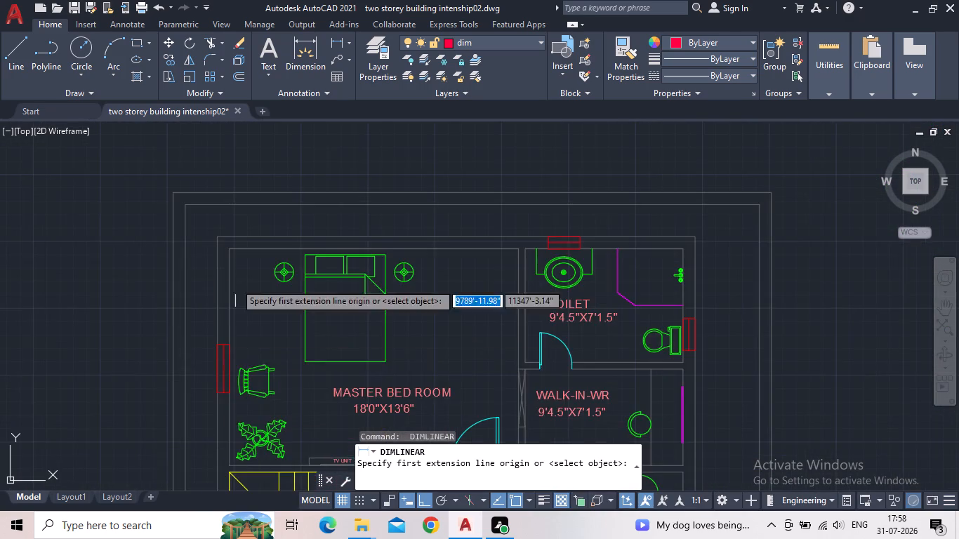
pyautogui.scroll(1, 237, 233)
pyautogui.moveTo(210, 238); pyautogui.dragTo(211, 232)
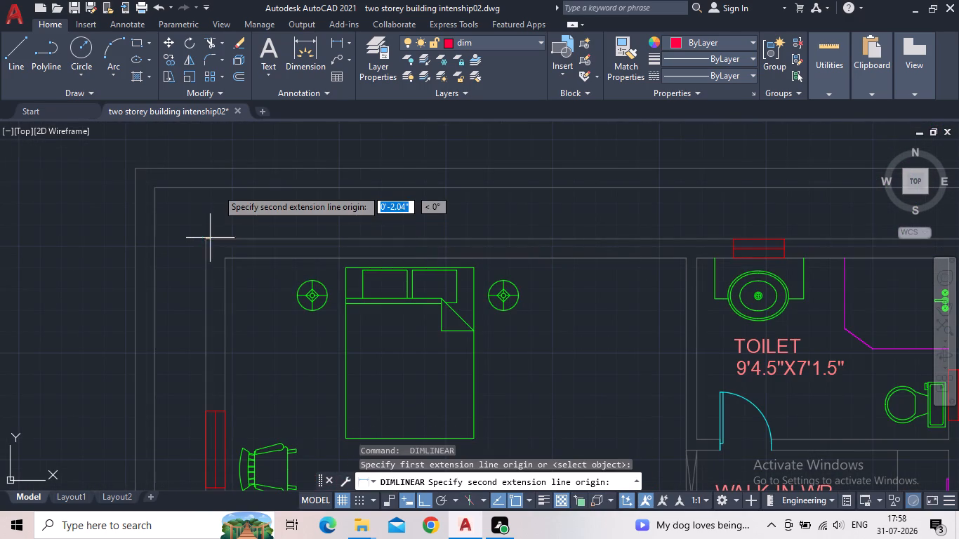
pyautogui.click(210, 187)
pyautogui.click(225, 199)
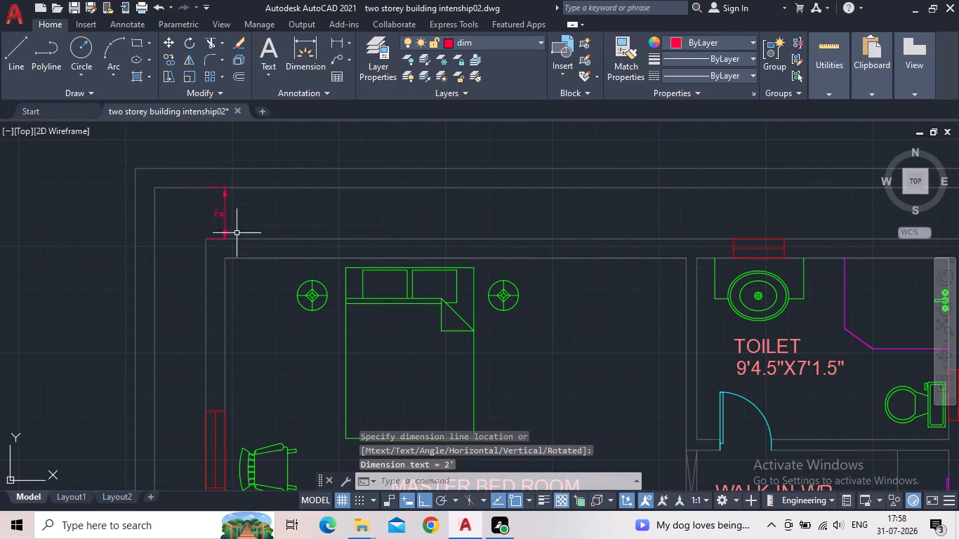
# Compare the first floor plan's dimensions with those on the ground floor plan, examining the setback dimensions around the kitchen and utility.
pyautogui.scroll(-2, 288, 255)
pyautogui.moveTo(296, 253); pyautogui.dragTo(250, 209, button='middle')
pyautogui.scroll(1, 213, 433)
pyautogui.moveTo(211, 426); pyautogui.dragTo(283, 229, button='middle')
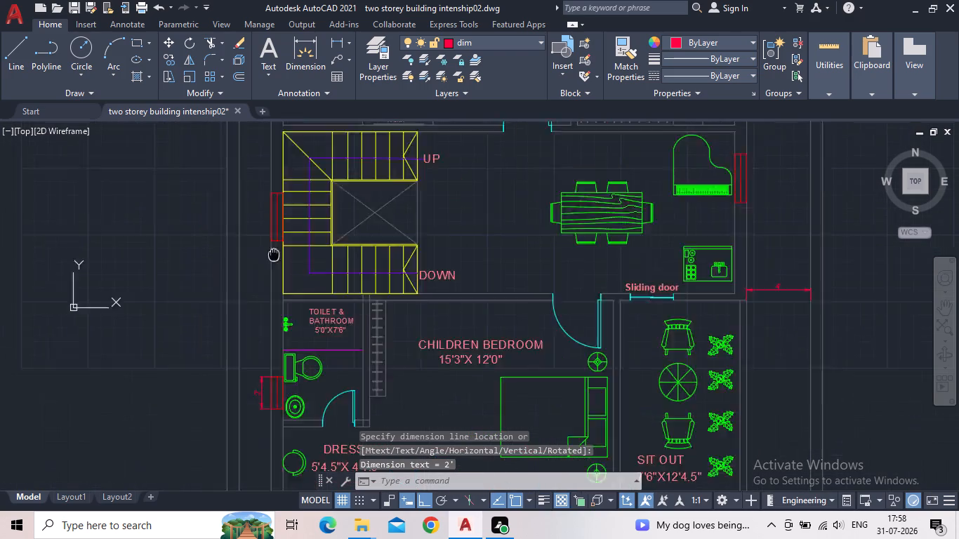
pyautogui.moveTo(283, 229); pyautogui.dragTo(300, 171, button='middle')
pyautogui.scroll(-1, 209, 410)
pyautogui.moveTo(161, 408); pyautogui.dragTo(532, 326, button='middle')
pyautogui.scroll(-2, 555, 321)
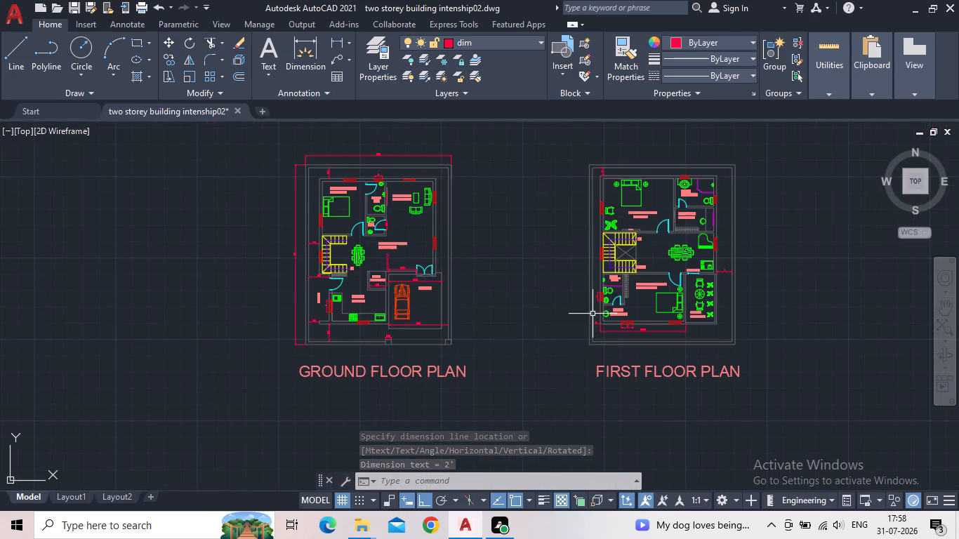
pyautogui.scroll(3, 284, 306)
pyautogui.scroll(2, 380, 361)
pyautogui.scroll(-2, 484, 388)
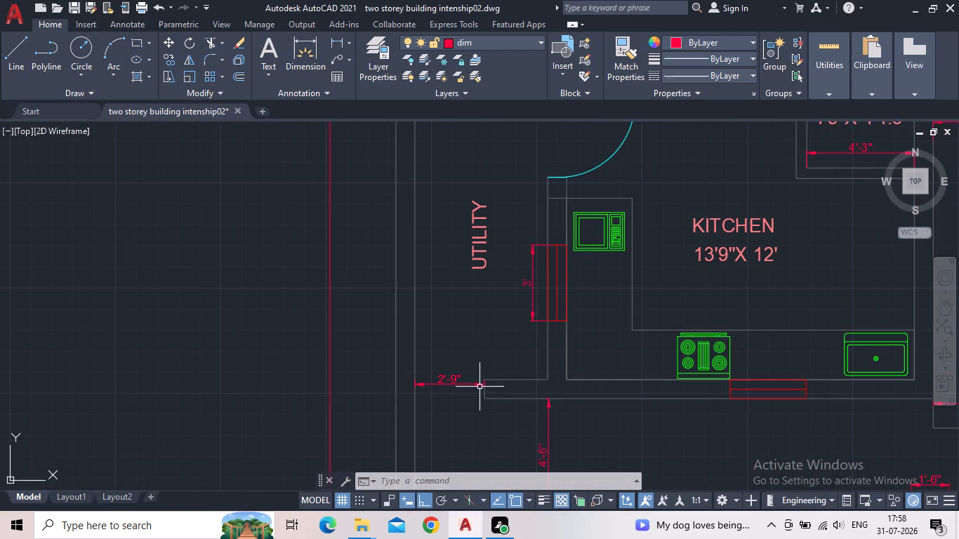
pyautogui.moveTo(478, 387); pyautogui.dragTo(230, 337, button='middle')
pyautogui.scroll(-2, 228, 336)
pyautogui.scroll(-2, 424, 358)
pyautogui.moveTo(547, 339); pyautogui.dragTo(543, 339, button='middle')
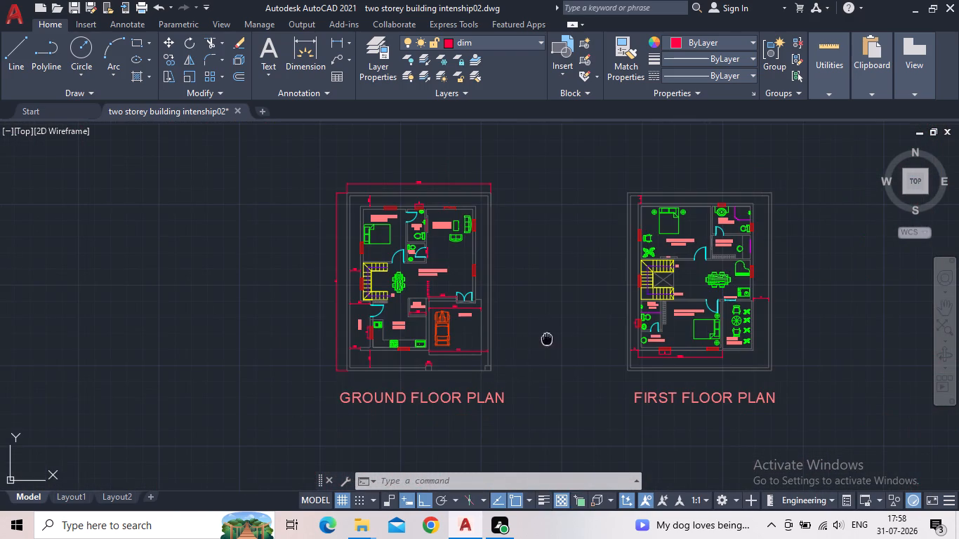
pyautogui.moveTo(543, 339); pyautogui.dragTo(242, 346, button='middle')
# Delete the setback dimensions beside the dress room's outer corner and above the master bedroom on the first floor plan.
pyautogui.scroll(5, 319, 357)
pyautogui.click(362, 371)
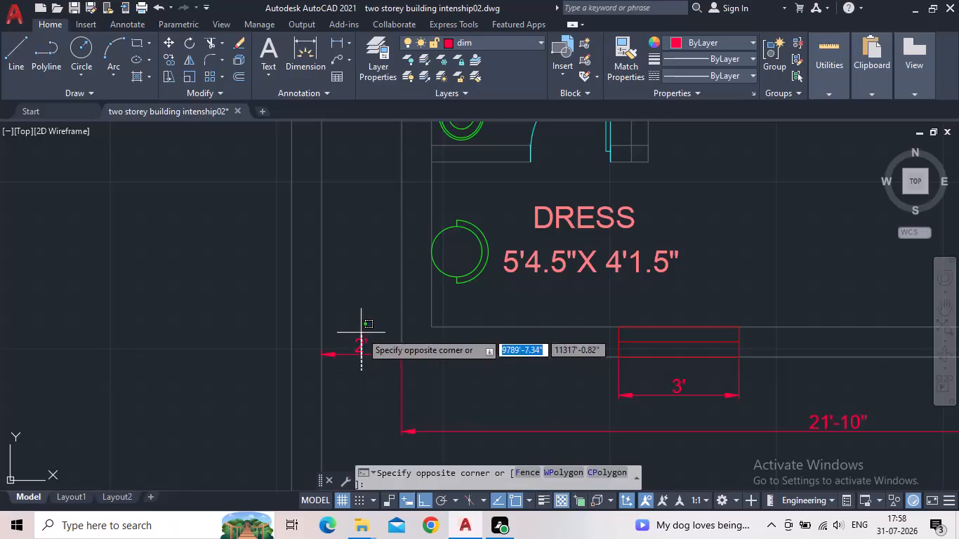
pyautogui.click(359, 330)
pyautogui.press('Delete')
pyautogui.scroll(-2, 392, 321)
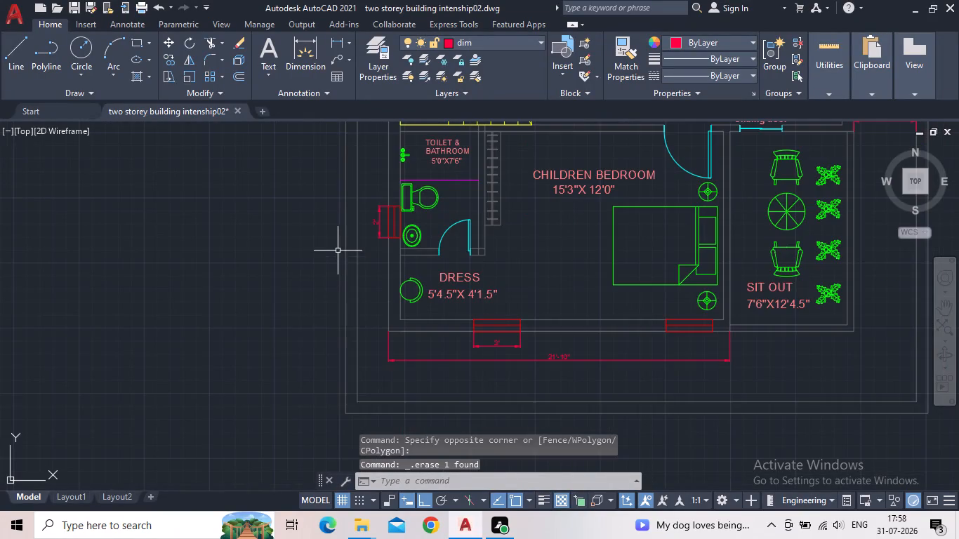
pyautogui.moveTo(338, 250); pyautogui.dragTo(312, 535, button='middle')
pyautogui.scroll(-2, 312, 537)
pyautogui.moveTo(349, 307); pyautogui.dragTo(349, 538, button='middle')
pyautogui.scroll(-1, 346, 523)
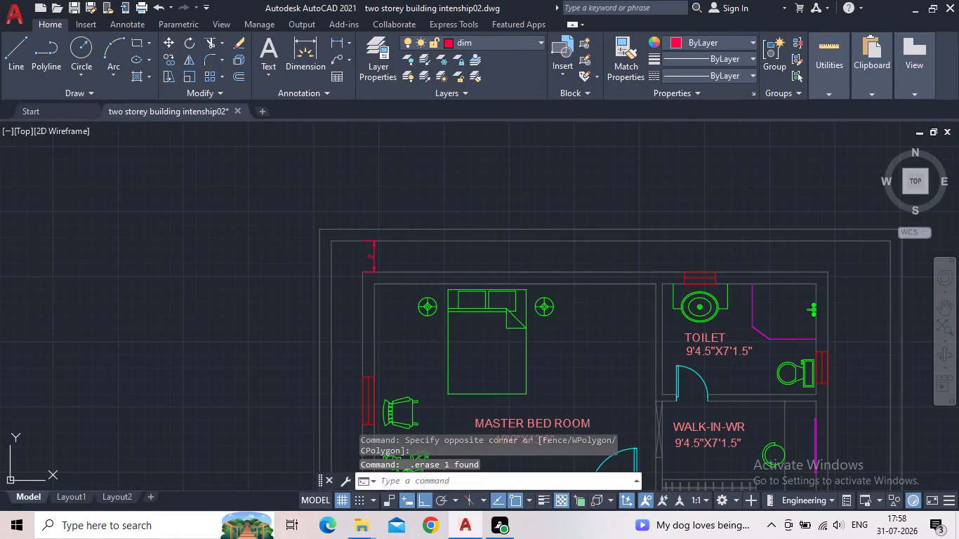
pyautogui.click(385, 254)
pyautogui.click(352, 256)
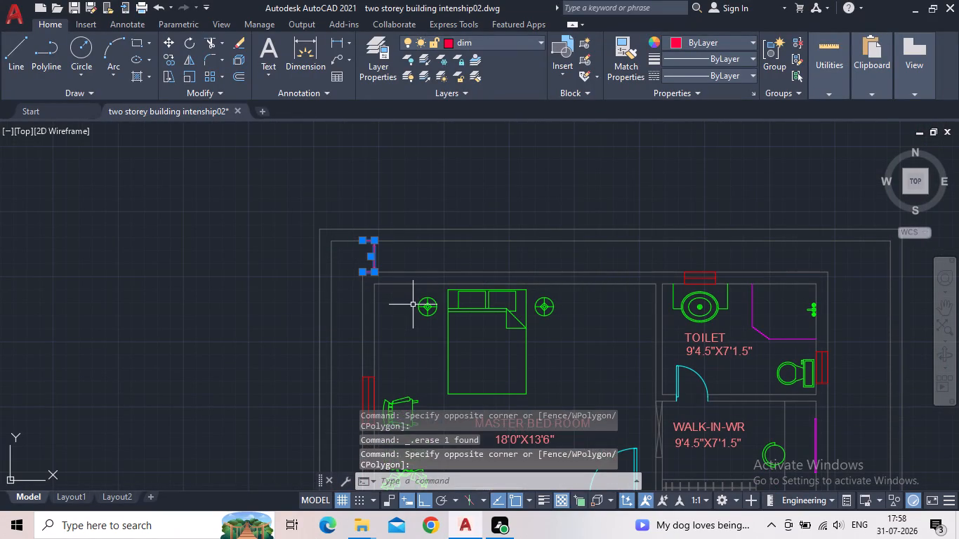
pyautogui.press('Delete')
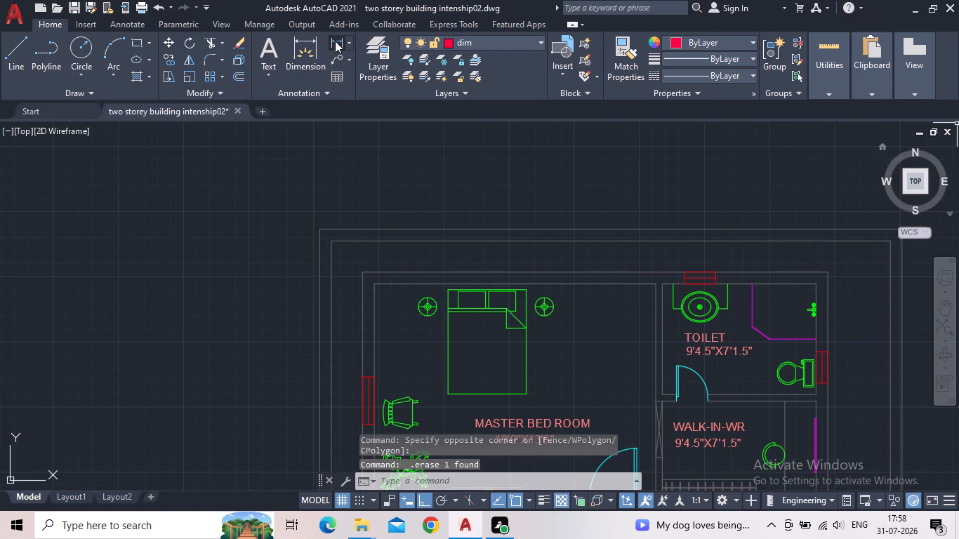
# Dimension the first floor plan's overall compound wall height between its left outer corners, placing the dimension outside the left side.
pyautogui.click(336, 41)
pyautogui.click(318, 230)
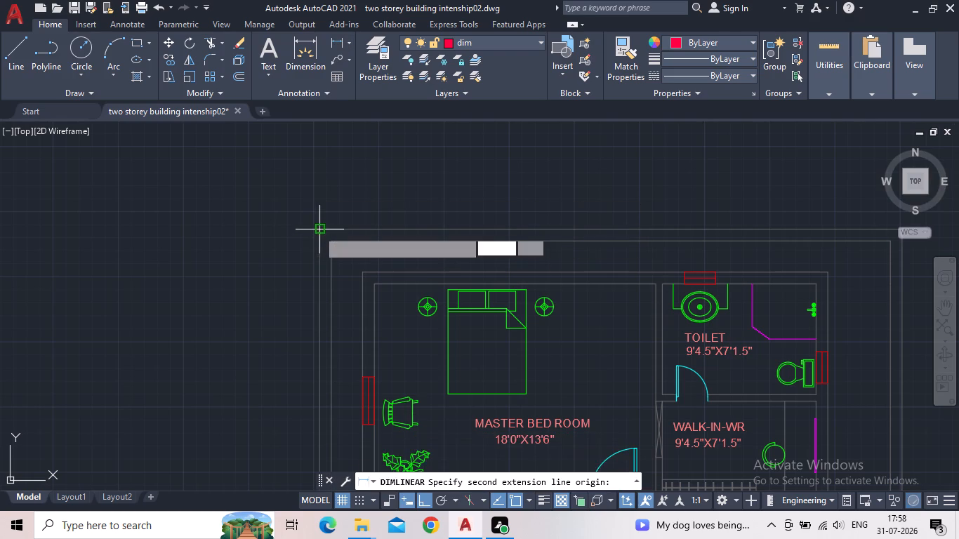
pyautogui.moveTo(303, 307); pyautogui.dragTo(311, 194, button='middle')
pyautogui.scroll(-3, 311, 180)
pyautogui.scroll(1, 319, 319)
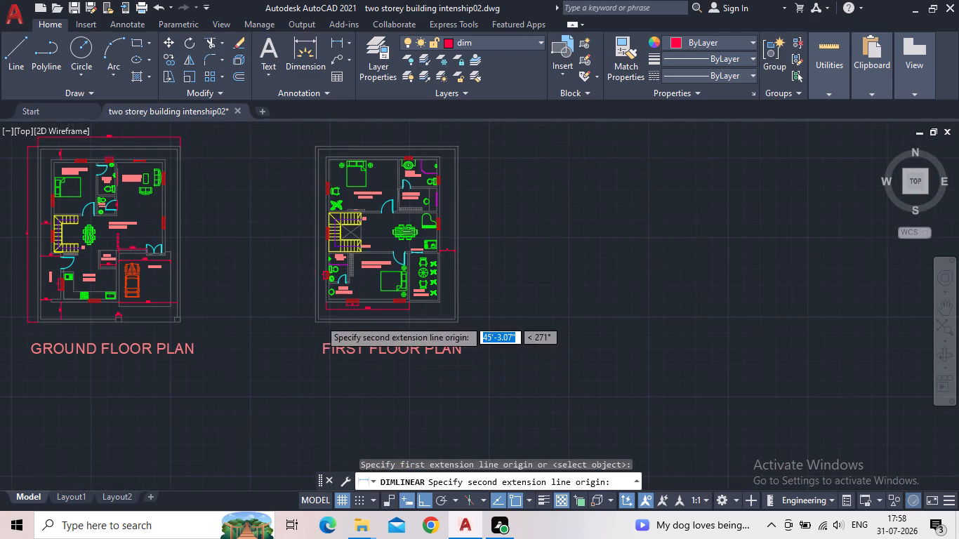
pyautogui.scroll(1, 319, 319)
pyautogui.click(310, 331)
pyautogui.click(265, 326)
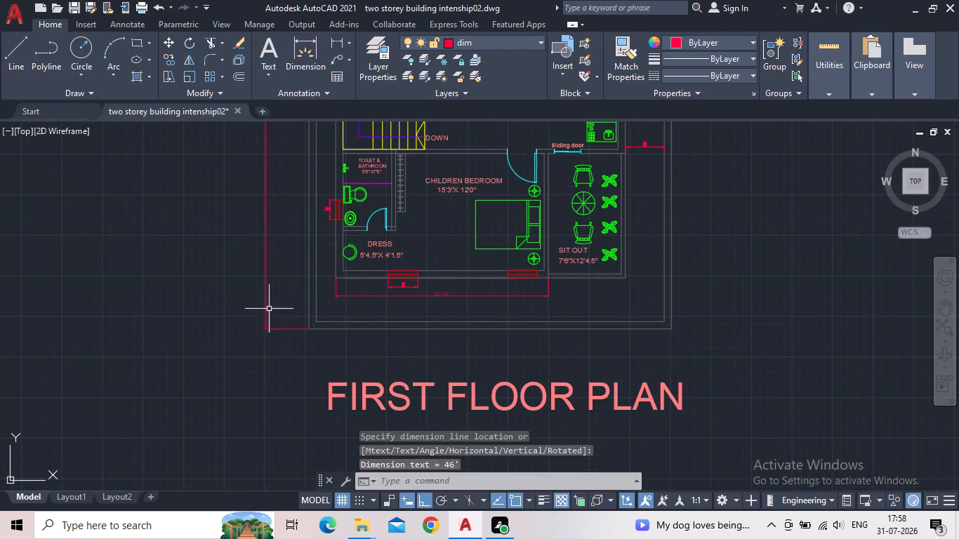
pyautogui.moveTo(272, 280); pyautogui.dragTo(294, 453, button='middle')
pyautogui.scroll(2, 293, 288)
pyautogui.moveTo(301, 262); pyautogui.dragTo(220, 432, button='middle')
pyautogui.scroll(-3, 205, 436)
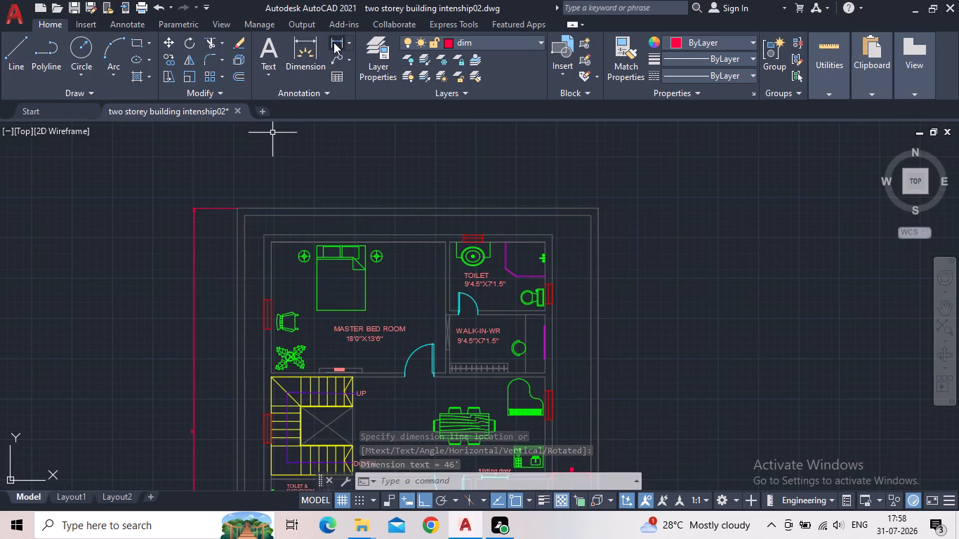
# Dimension the first floor plan's overall compound wall width between its top outer corners, placing the dimension above the wall.
pyautogui.click(333, 42)
pyautogui.scroll(3, 233, 211)
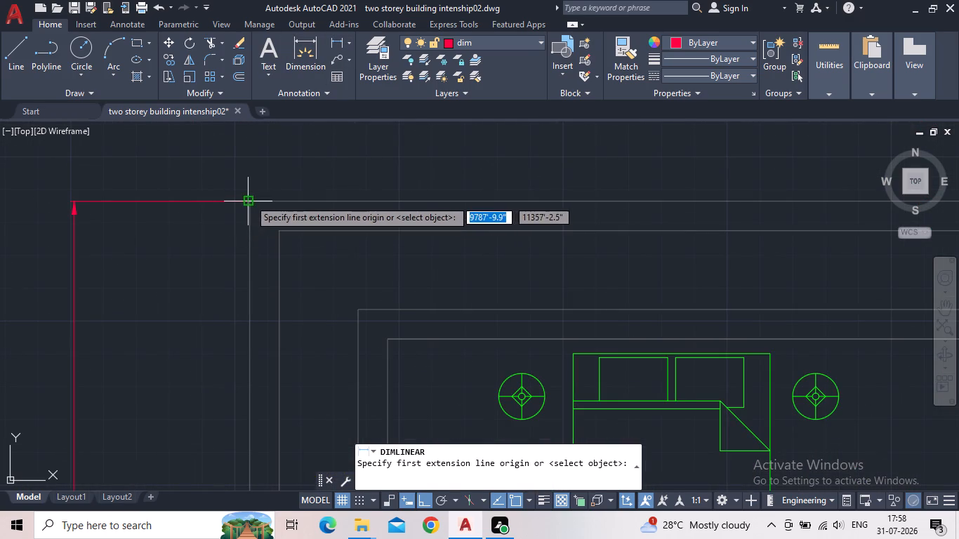
pyautogui.moveTo(249, 199); pyautogui.dragTo(261, 199)
pyautogui.moveTo(569, 192); pyautogui.dragTo(232, 198, button='middle')
pyautogui.scroll(-3, 232, 198)
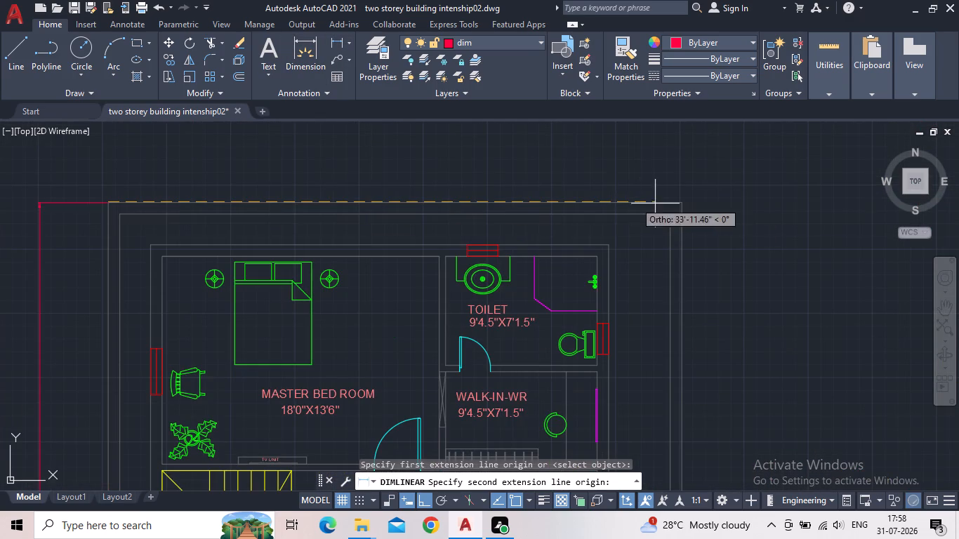
pyautogui.click(686, 204)
pyautogui.click(674, 170)
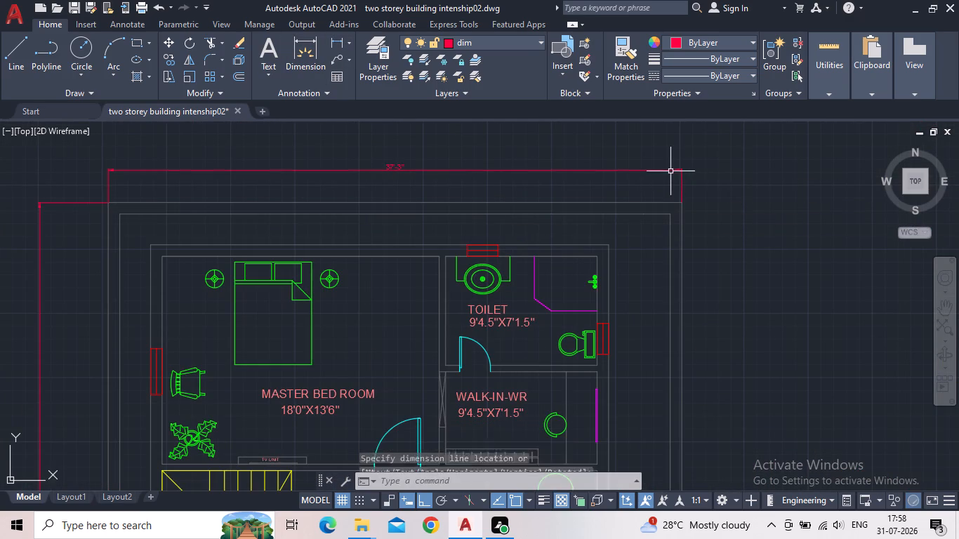
# Measure the dress room's width along the toilet's lower wall to the wall's outer corner and to its inner line, without placing dimensions.
pyautogui.scroll(-2, 680, 202)
pyautogui.moveTo(728, 244); pyautogui.dragTo(621, 149, button='middle')
pyautogui.scroll(-1, 619, 149)
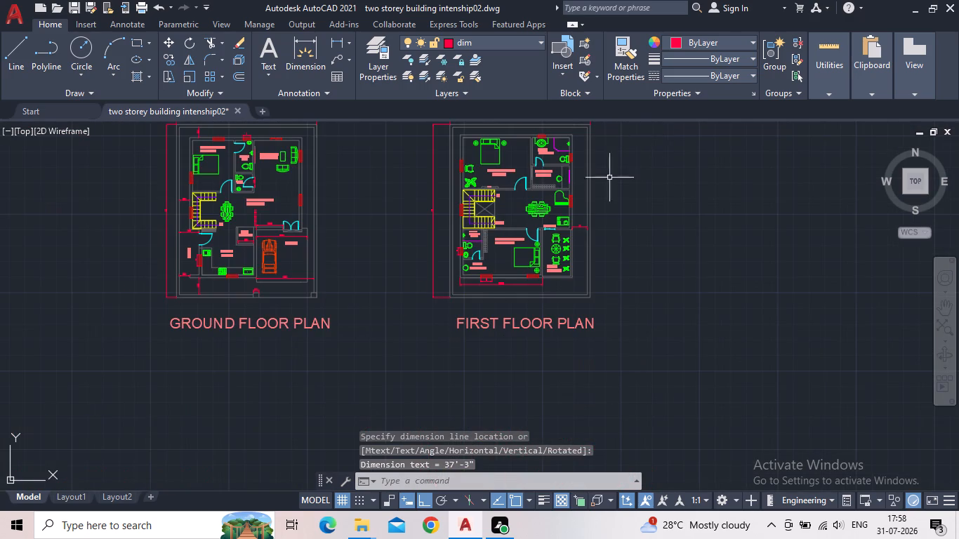
pyautogui.scroll(3, 498, 277)
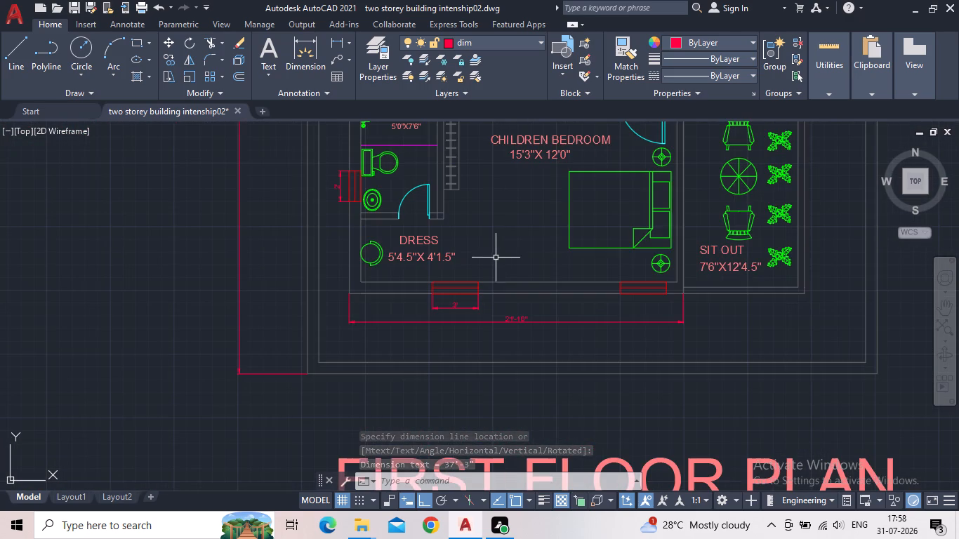
pyautogui.scroll(1, 531, 265)
pyautogui.moveTo(531, 261); pyautogui.dragTo(484, 334, button='middle')
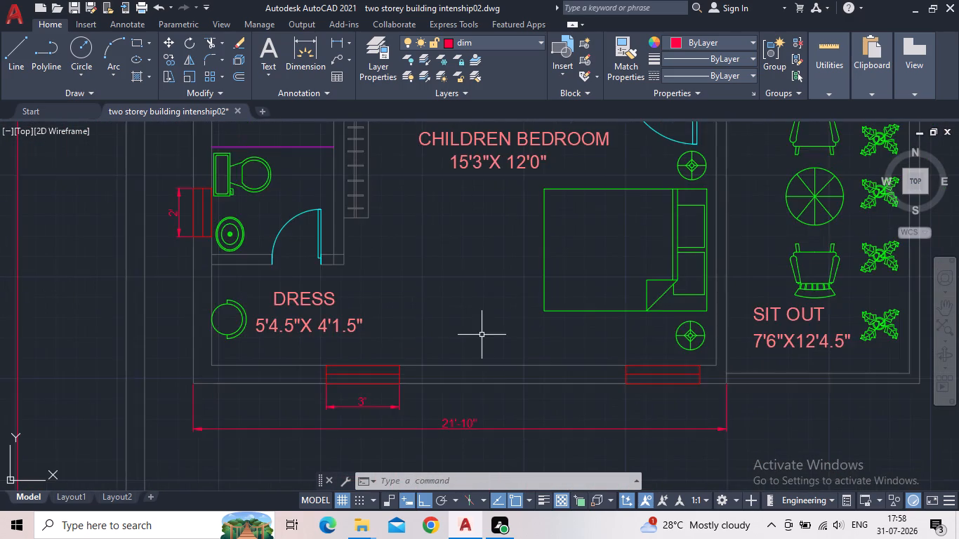
pyautogui.scroll(-1, 479, 333)
pyautogui.click(336, 39)
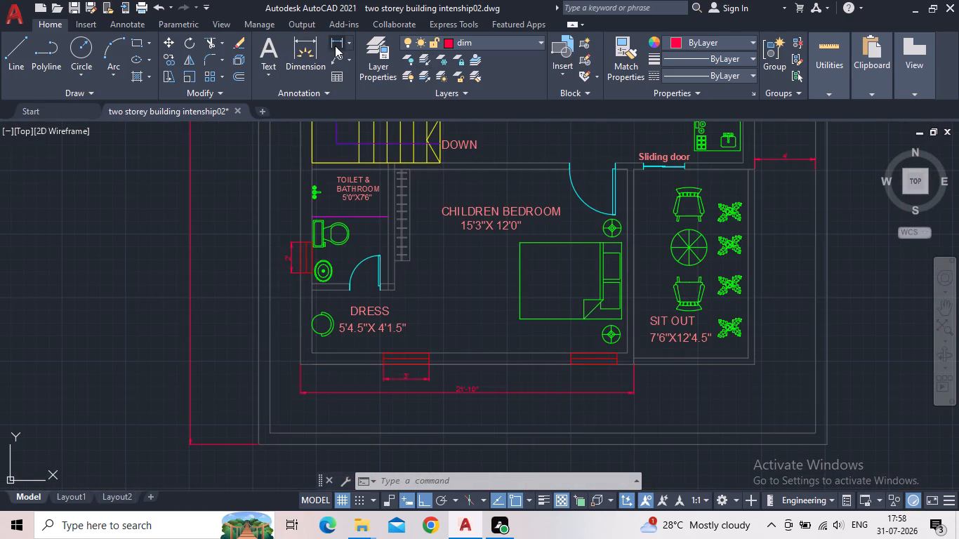
pyautogui.scroll(2, 312, 306)
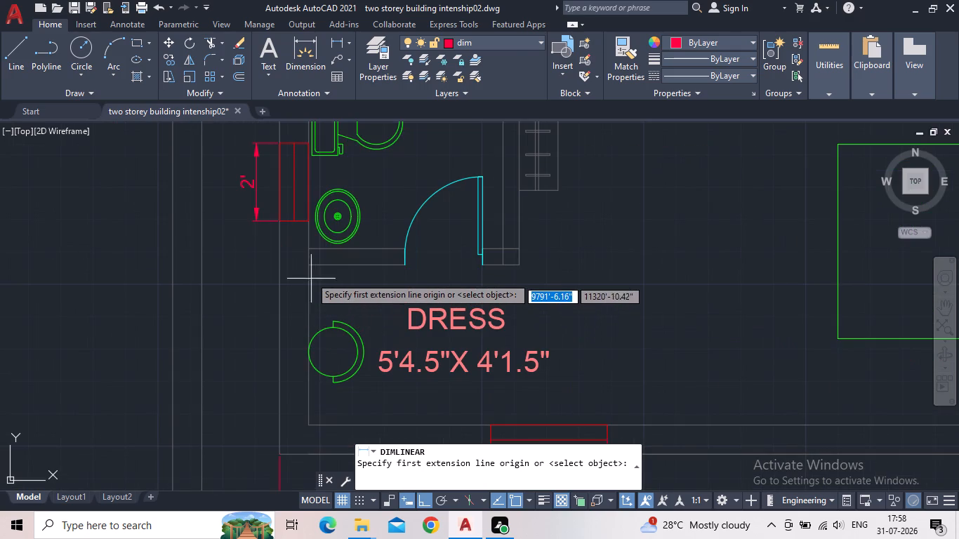
pyautogui.click(311, 267)
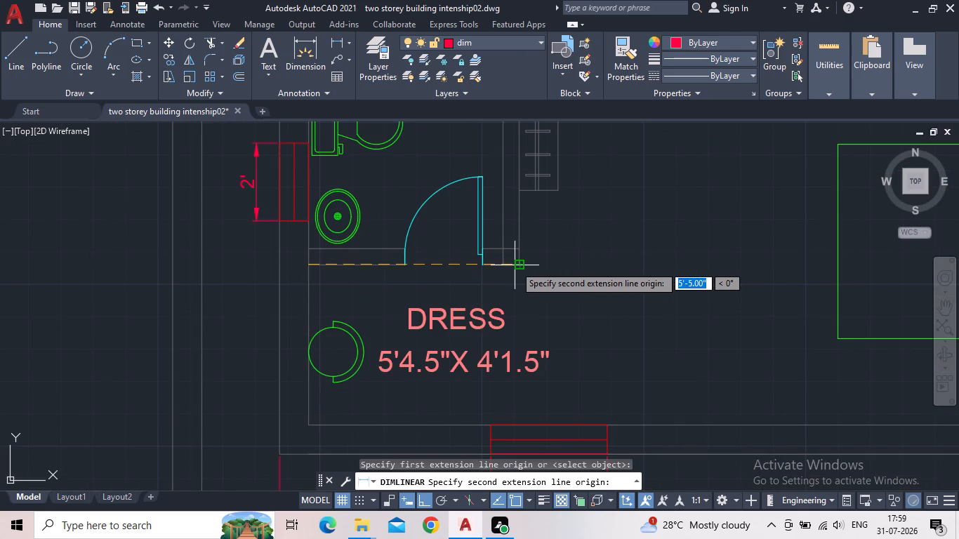
pyautogui.click(519, 266)
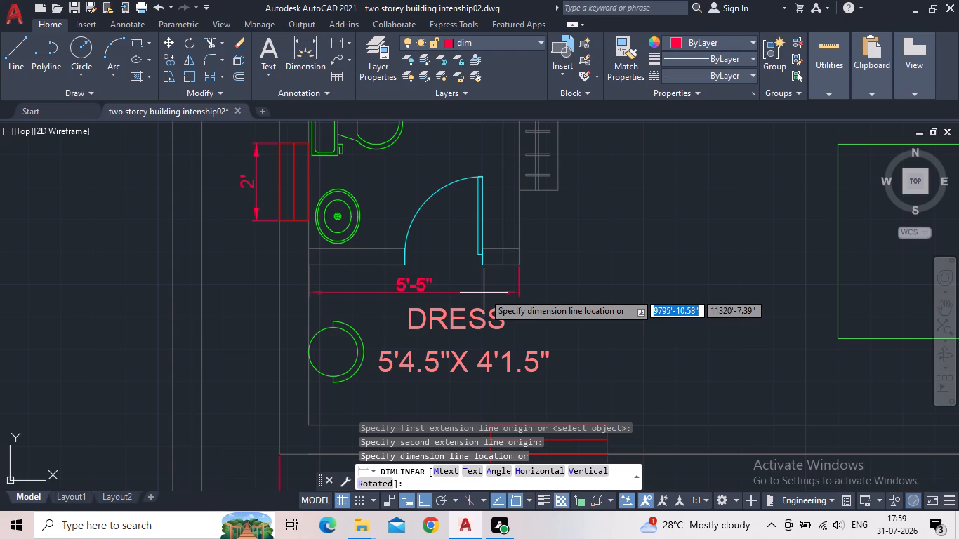
pyautogui.press('Escape')
pyautogui.click(333, 44)
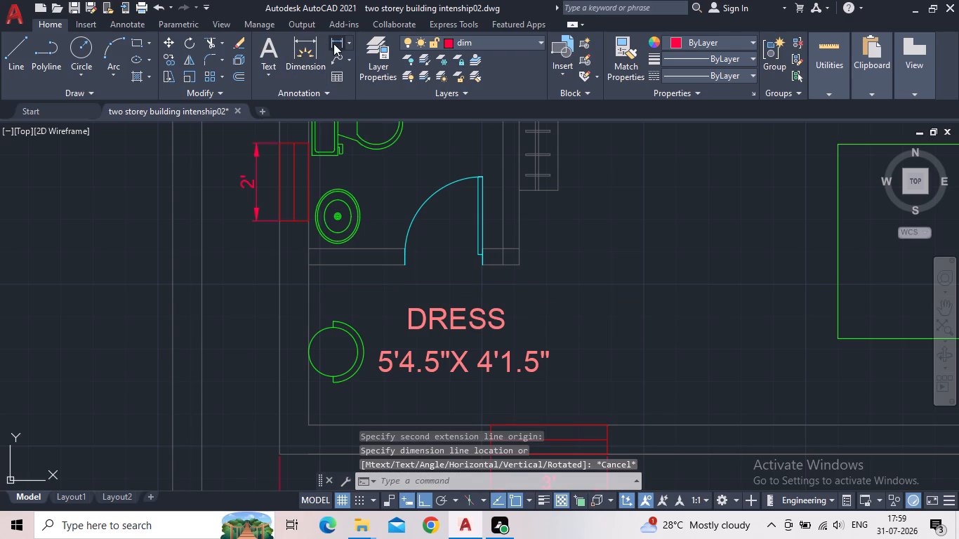
pyautogui.click(310, 270)
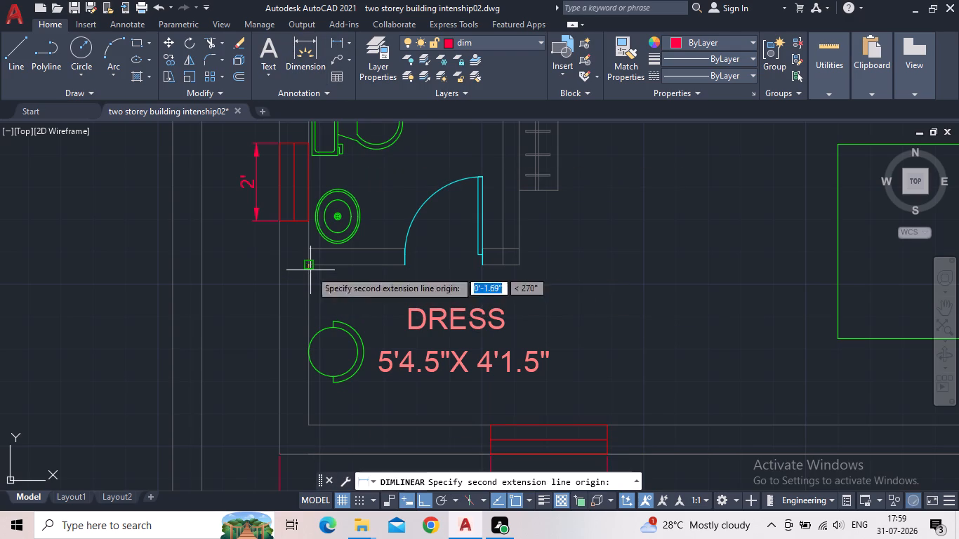
pyautogui.click(504, 265)
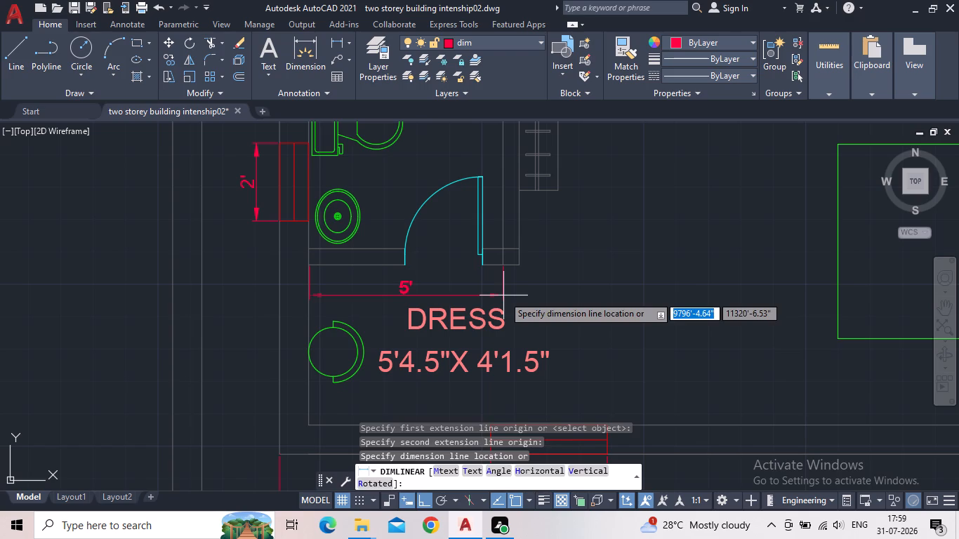
pyautogui.press('Escape')
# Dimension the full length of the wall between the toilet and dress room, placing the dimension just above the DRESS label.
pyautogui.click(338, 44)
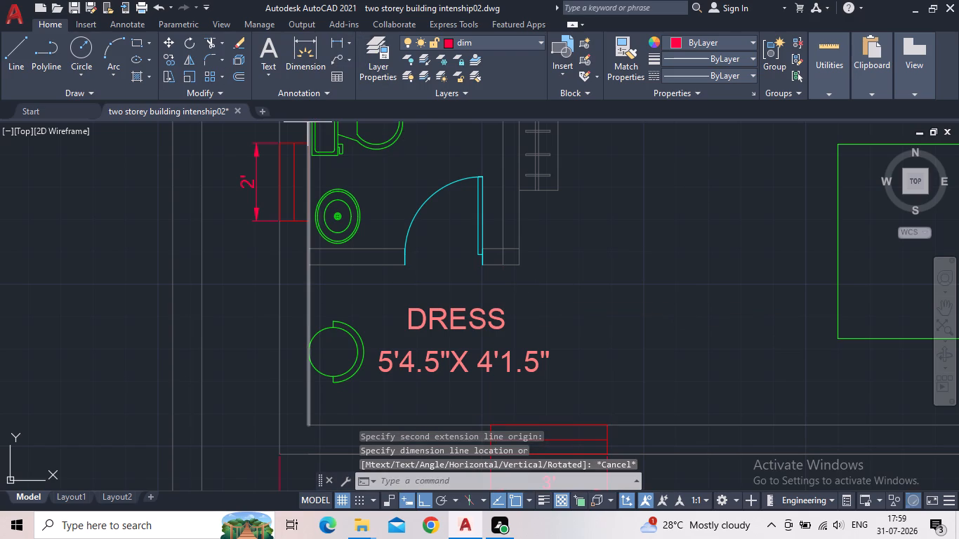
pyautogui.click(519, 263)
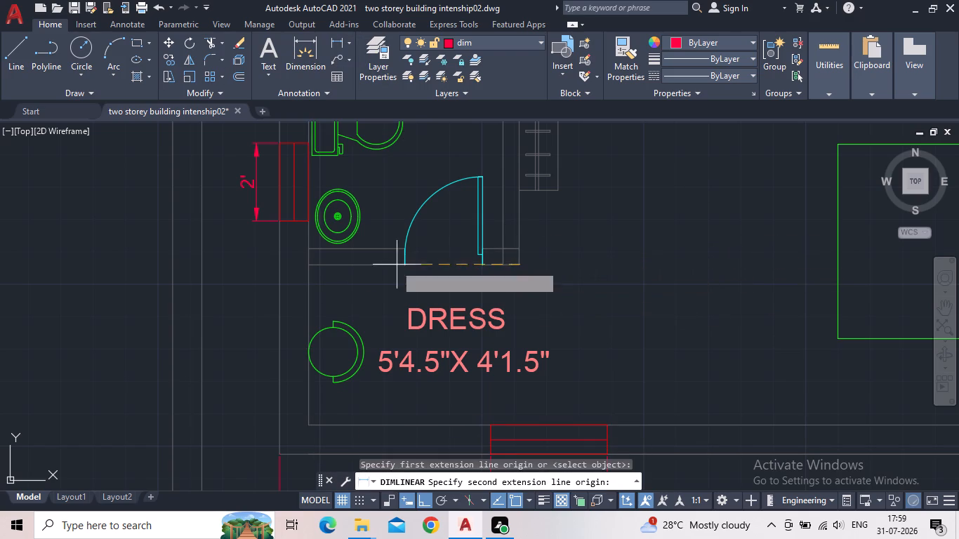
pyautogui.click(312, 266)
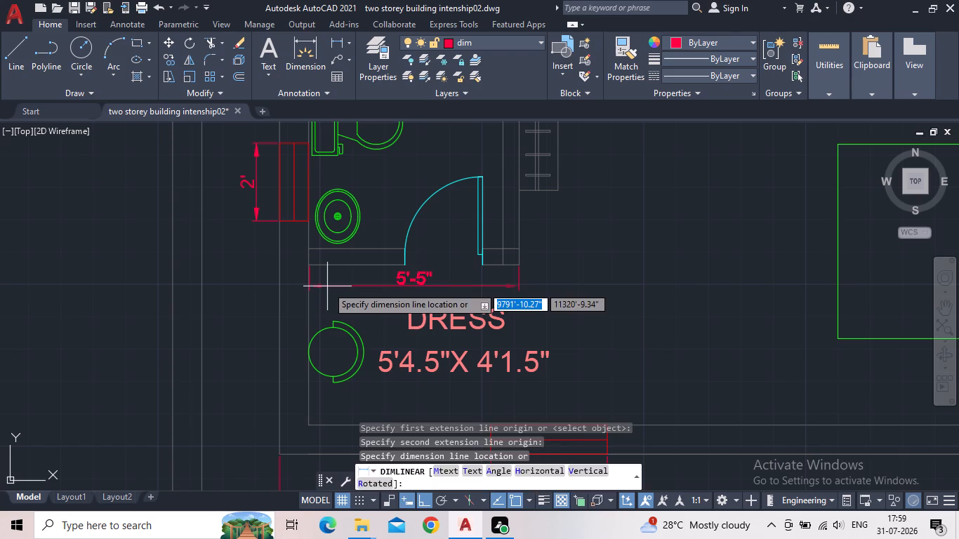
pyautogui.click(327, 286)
# Set the ISO-25 dimension style's linear precision to 0'-0.000" and make the style current.
pyautogui.press('d')
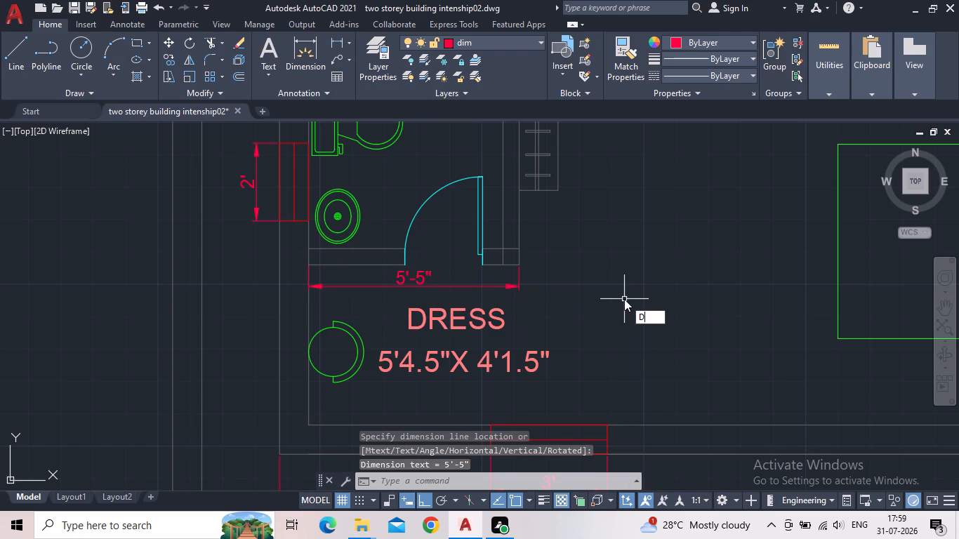
pyautogui.press('Return')
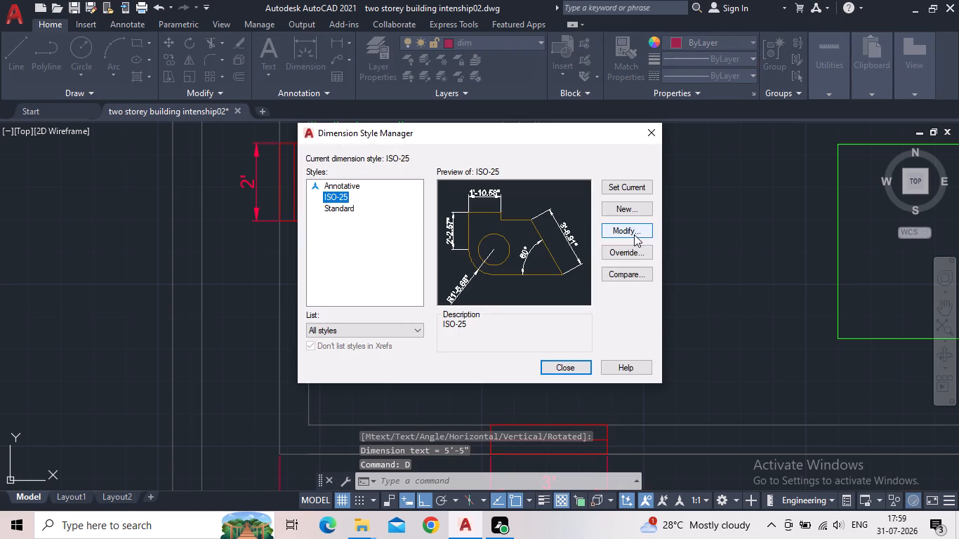
pyautogui.click(632, 230)
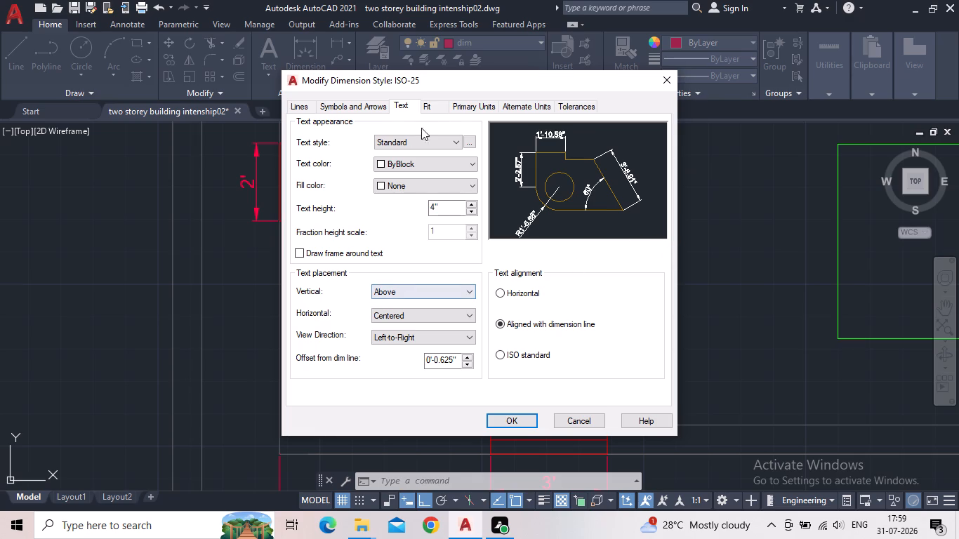
pyautogui.click(465, 107)
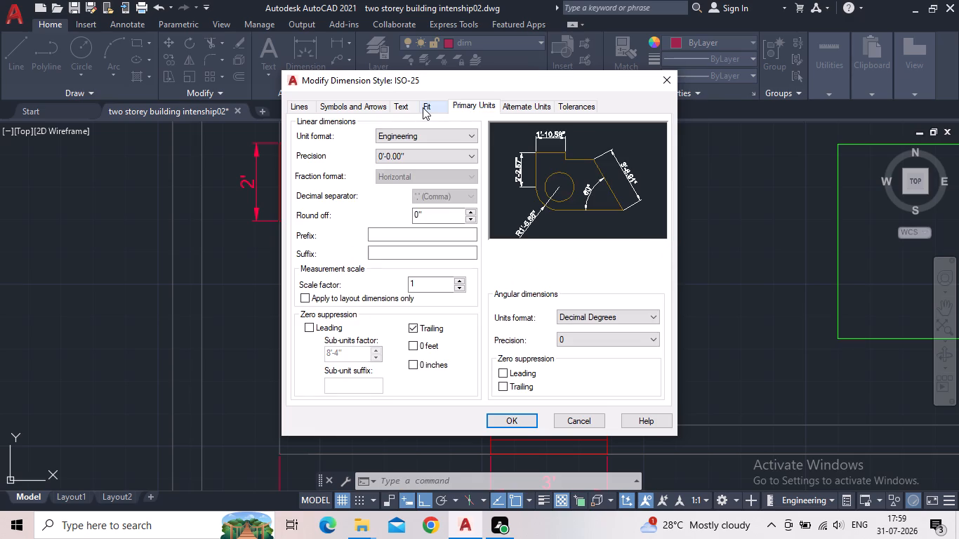
pyautogui.click(423, 107)
pyautogui.click(445, 108)
pyautogui.click(463, 109)
pyautogui.click(428, 151)
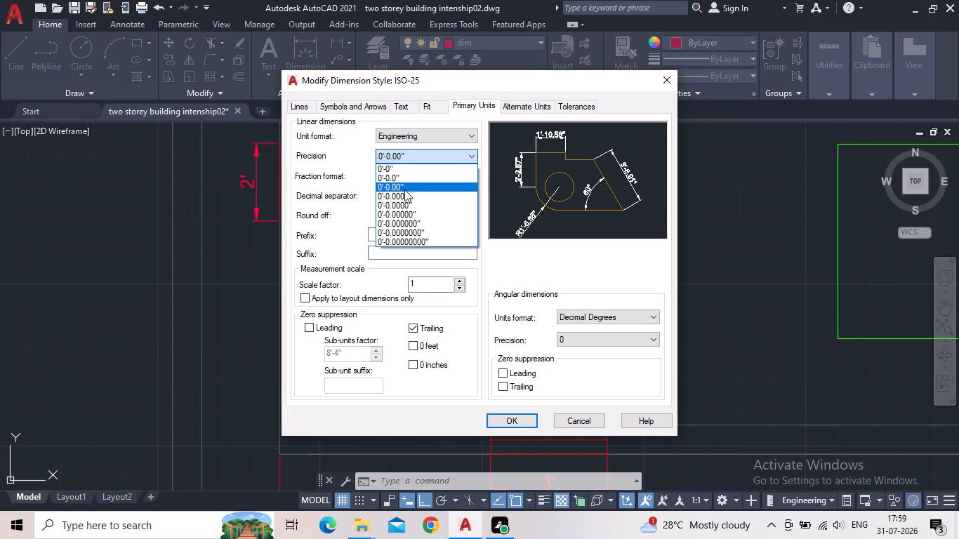
pyautogui.click(409, 196)
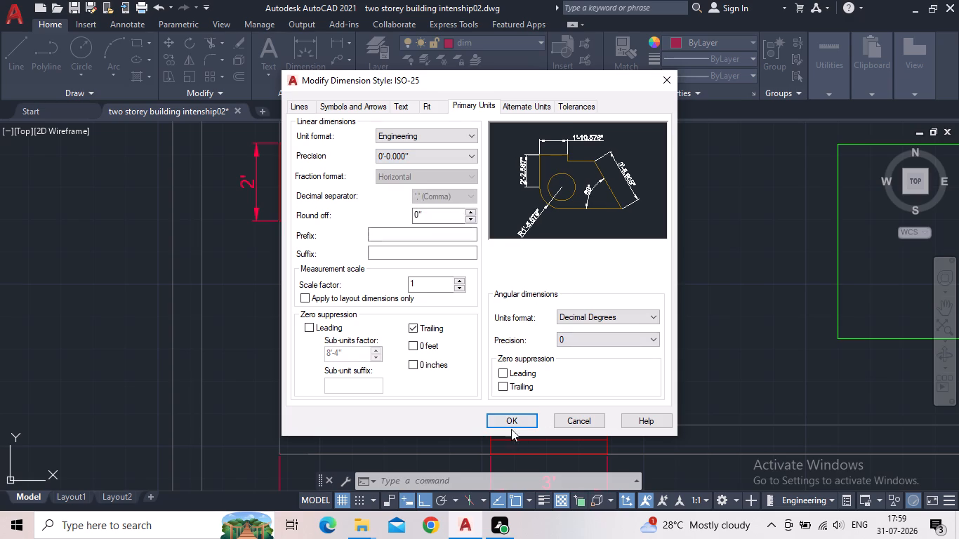
pyautogui.click(512, 420)
pyautogui.moveTo(614, 185); pyautogui.dragTo(611, 192)
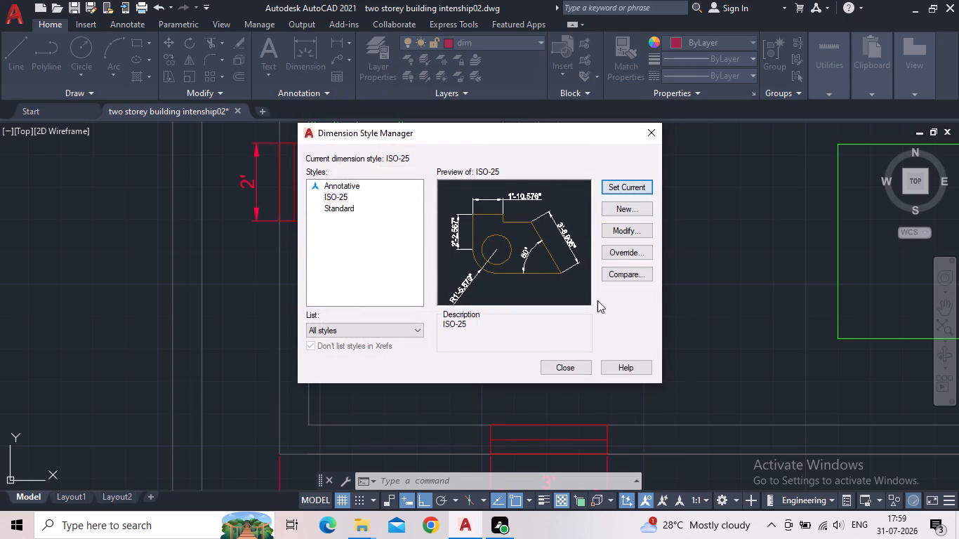
pyautogui.click(569, 373)
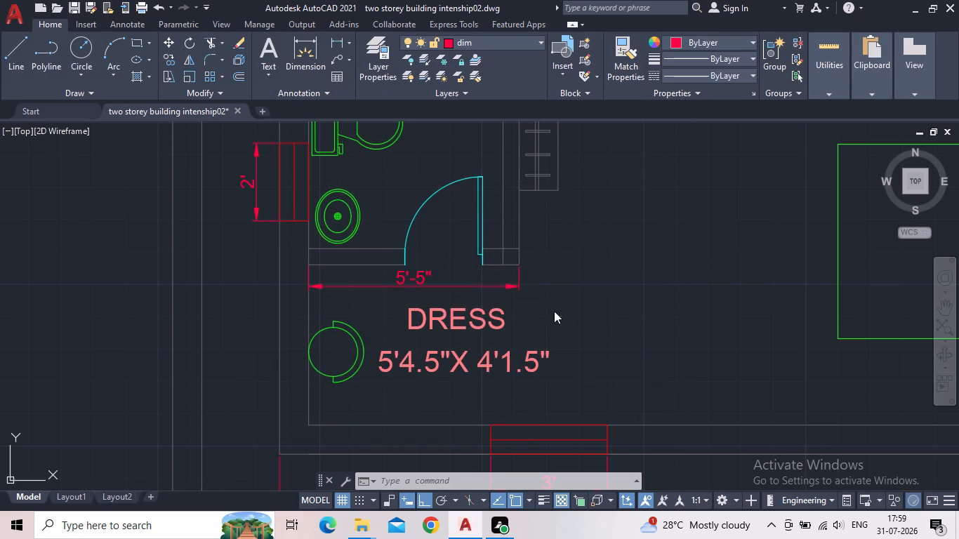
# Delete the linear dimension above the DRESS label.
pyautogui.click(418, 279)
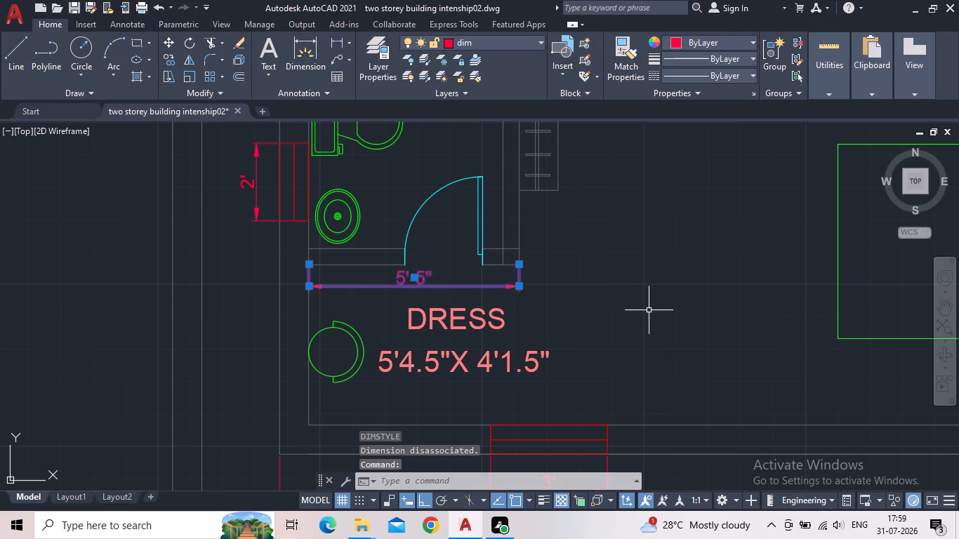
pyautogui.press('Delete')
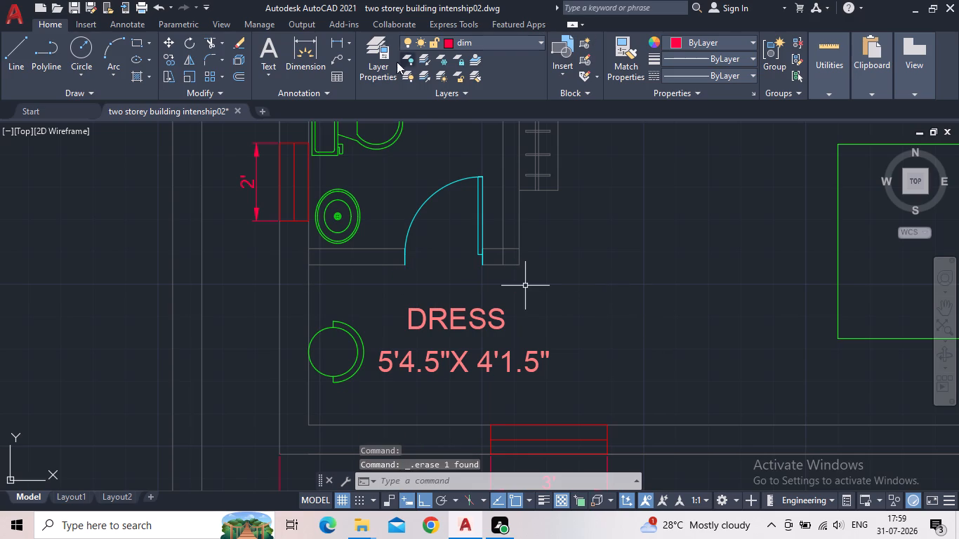
# Measure the length of the wall between toilet and dress room up to the inner line of the side wall, without placing a dimension.
pyautogui.click(335, 38)
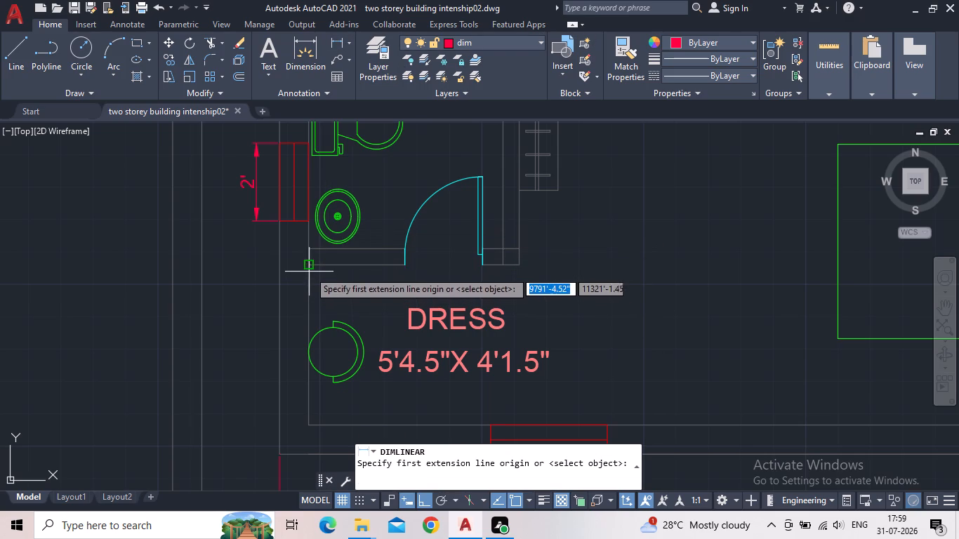
pyautogui.click(308, 270)
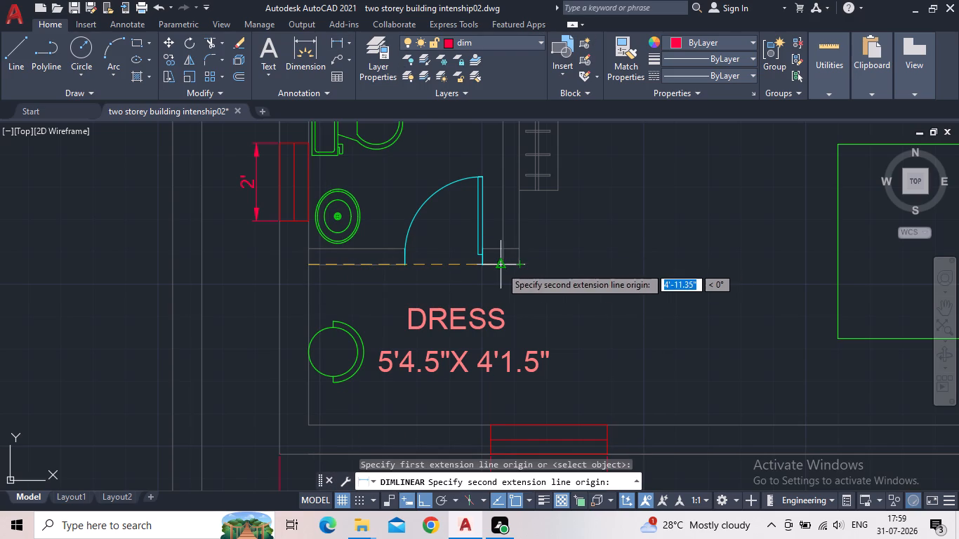
pyautogui.click(500, 267)
pyautogui.press('Escape')
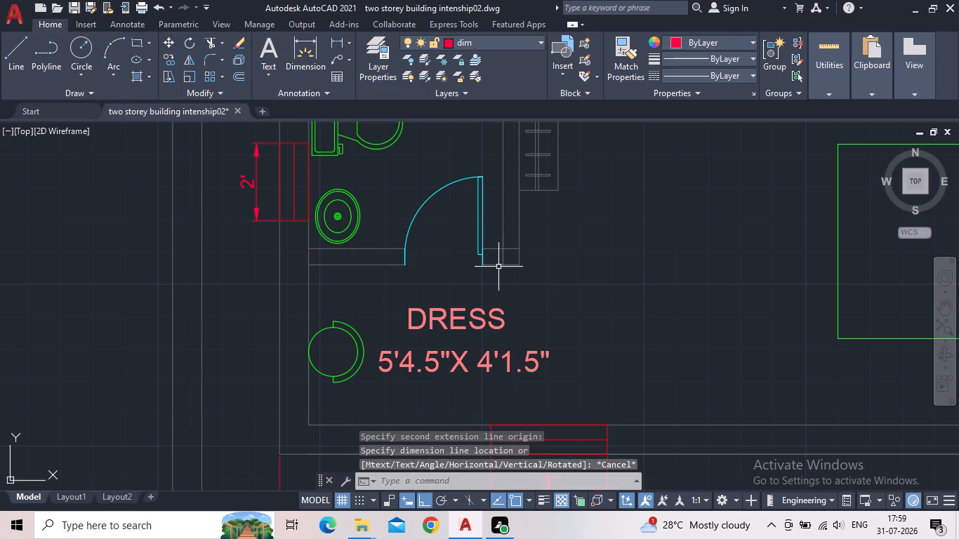
pyautogui.press('space')
pyautogui.click(505, 267)
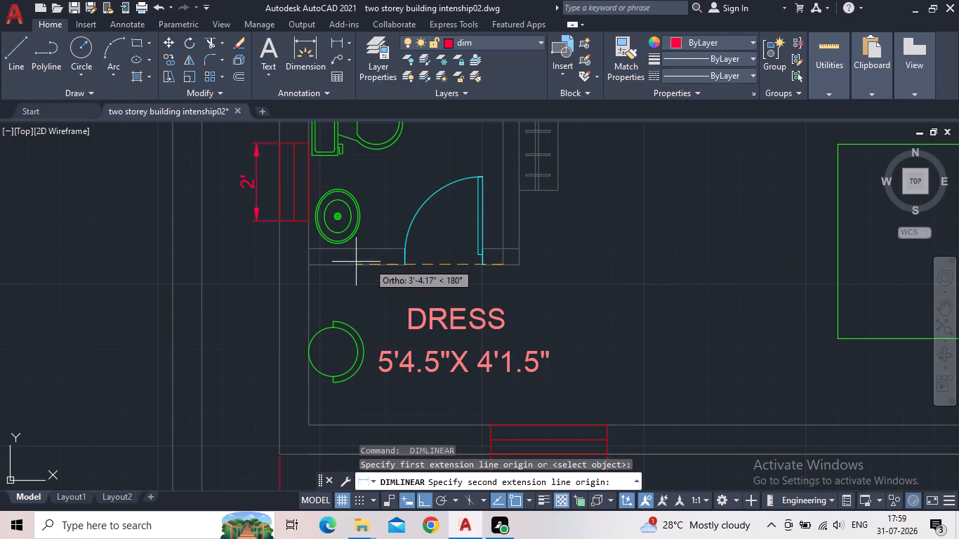
pyautogui.click(311, 265)
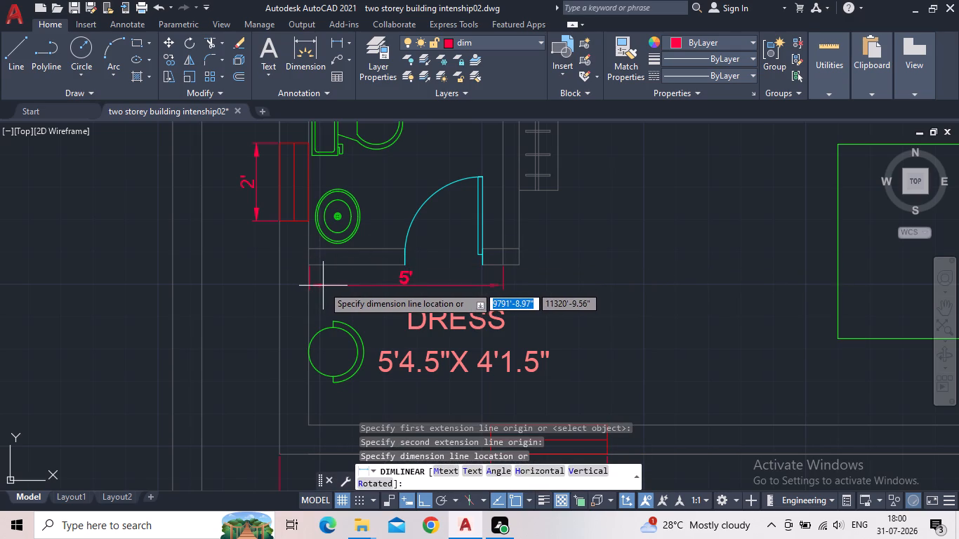
pyautogui.press('Escape')
# Dimension the width of the toilet and bathroom along its magenta partition line, placing the dimension just above that line.
pyautogui.scroll(-2, 389, 297)
pyautogui.moveTo(468, 296); pyautogui.dragTo(473, 289, button='middle')
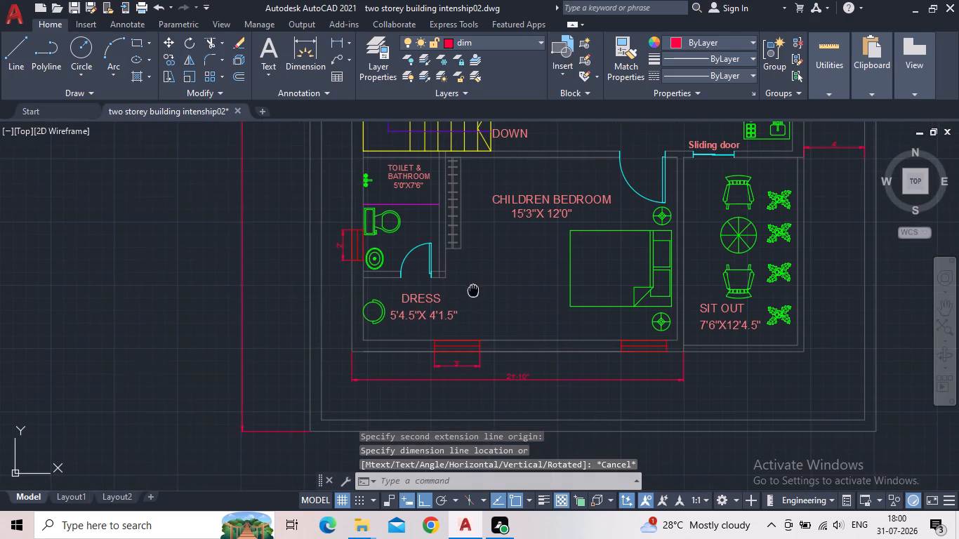
pyautogui.moveTo(473, 289); pyautogui.dragTo(472, 288, button='middle')
pyautogui.scroll(2, 408, 173)
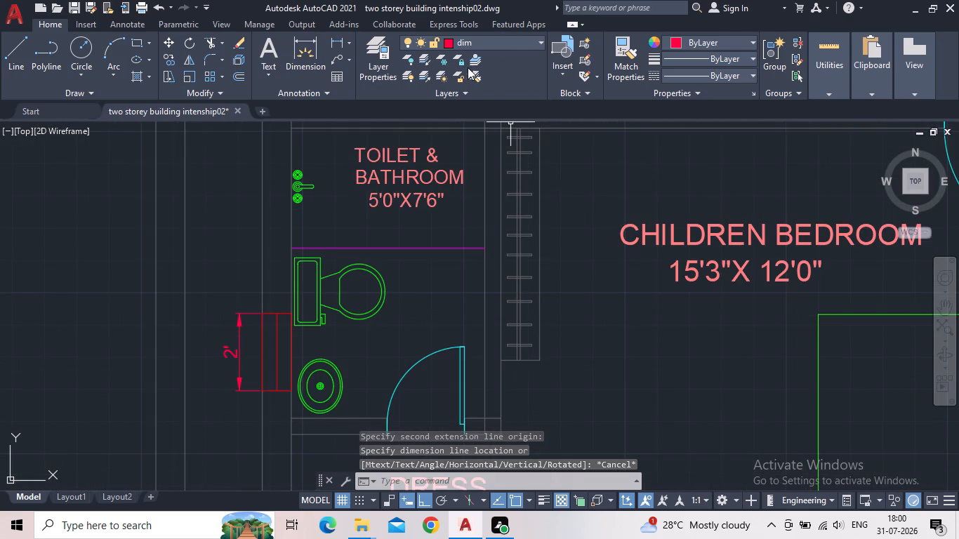
pyautogui.click(337, 44)
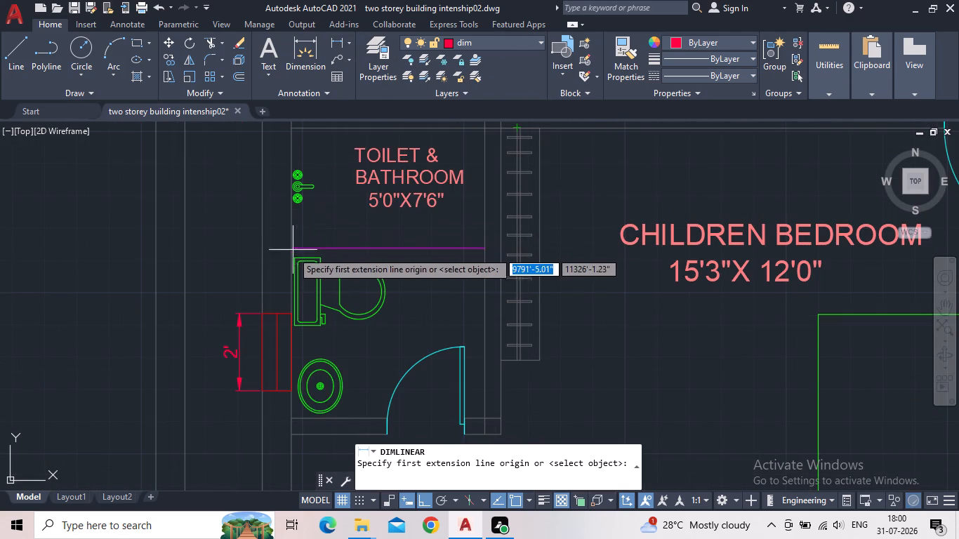
pyautogui.click(288, 252)
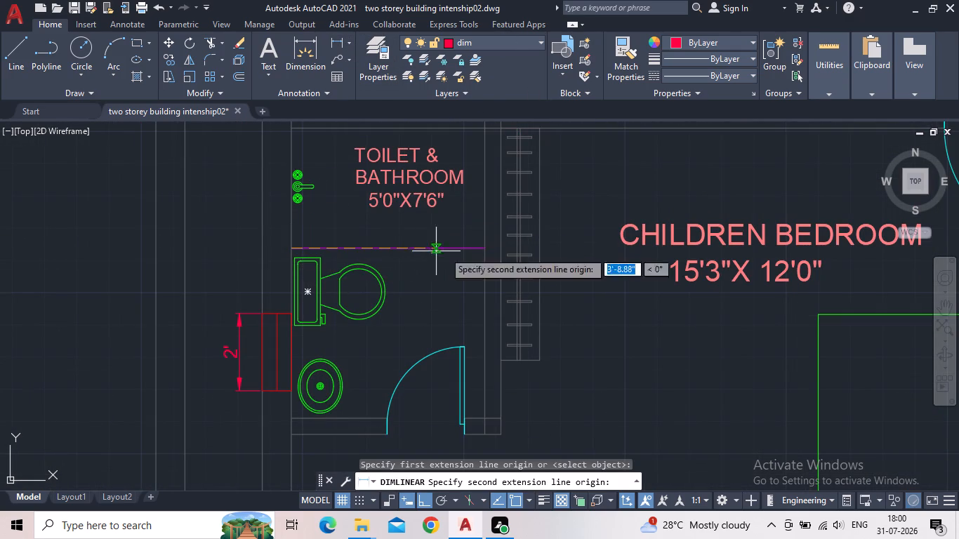
pyautogui.click(481, 251)
pyautogui.click(455, 230)
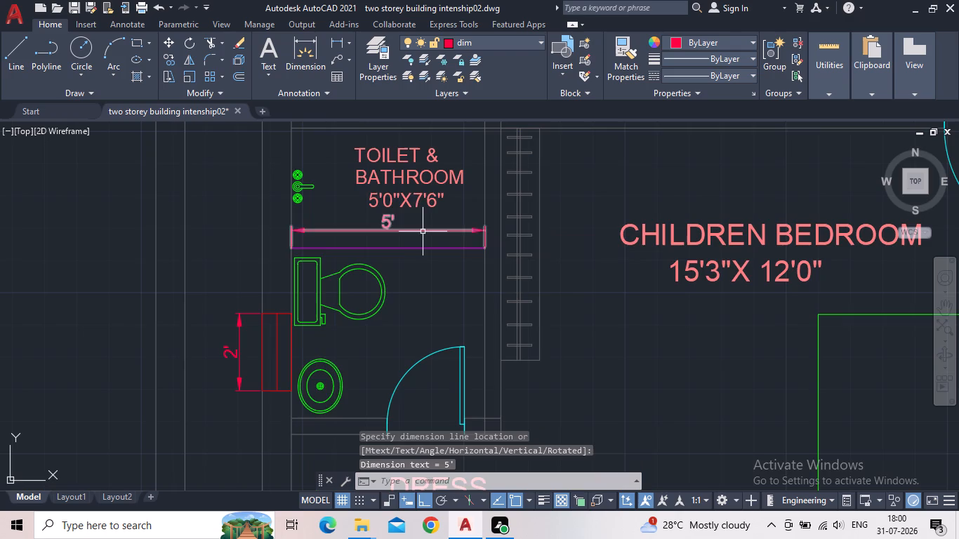
# Trim the overlapping inner wall lines at the corner beside the toilet door, above the dress room.
pyautogui.scroll(-1, 428, 237)
pyautogui.moveTo(431, 264); pyautogui.dragTo(385, 237, button='middle')
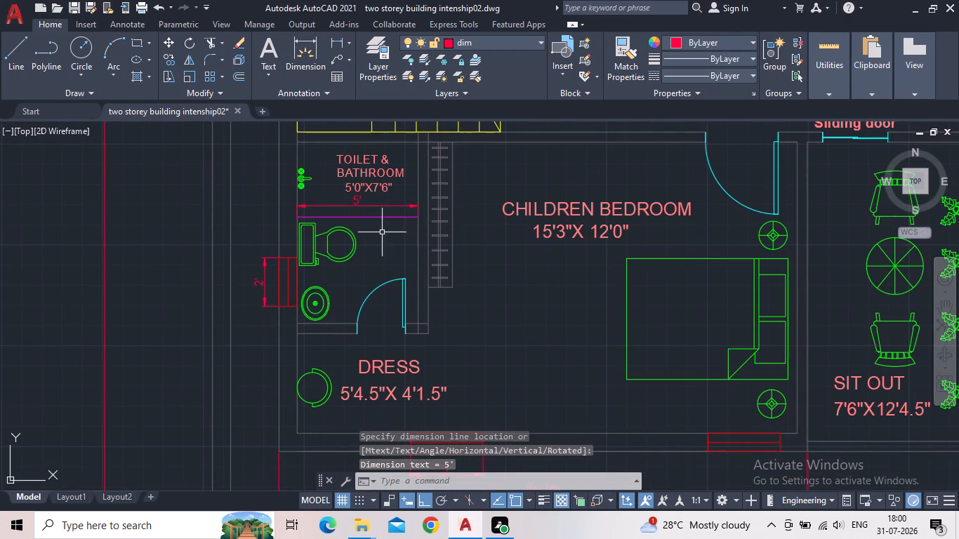
pyautogui.scroll(2, 410, 338)
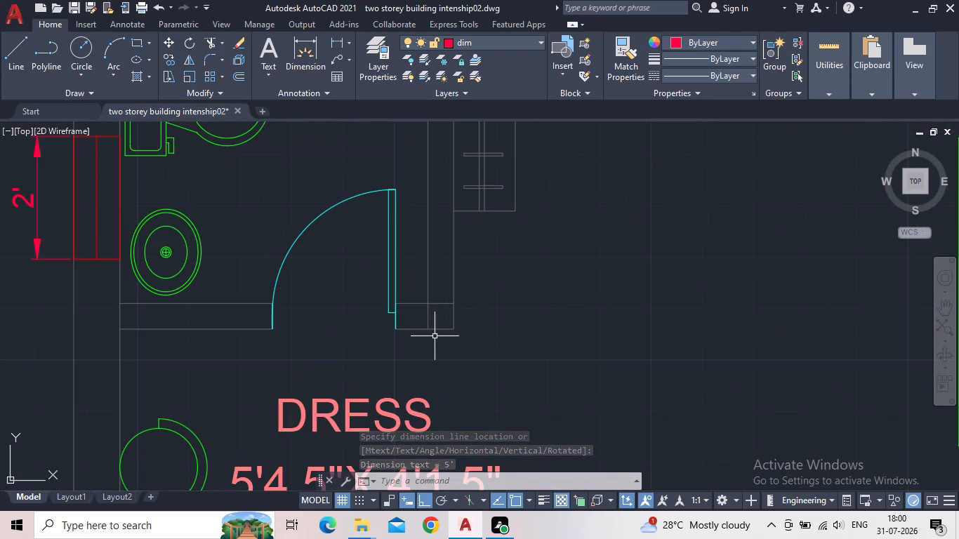
pyautogui.scroll(-2, 435, 336)
pyautogui.moveTo(422, 326); pyautogui.dragTo(433, 296, button='middle')
pyautogui.scroll(2, 444, 319)
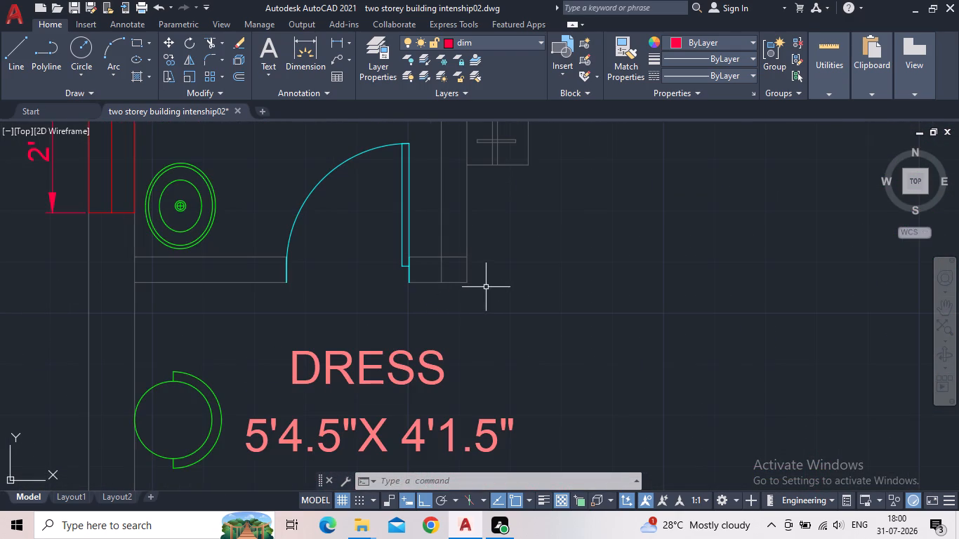
pyautogui.press('t')
pyautogui.press('r')
pyautogui.press('Return')
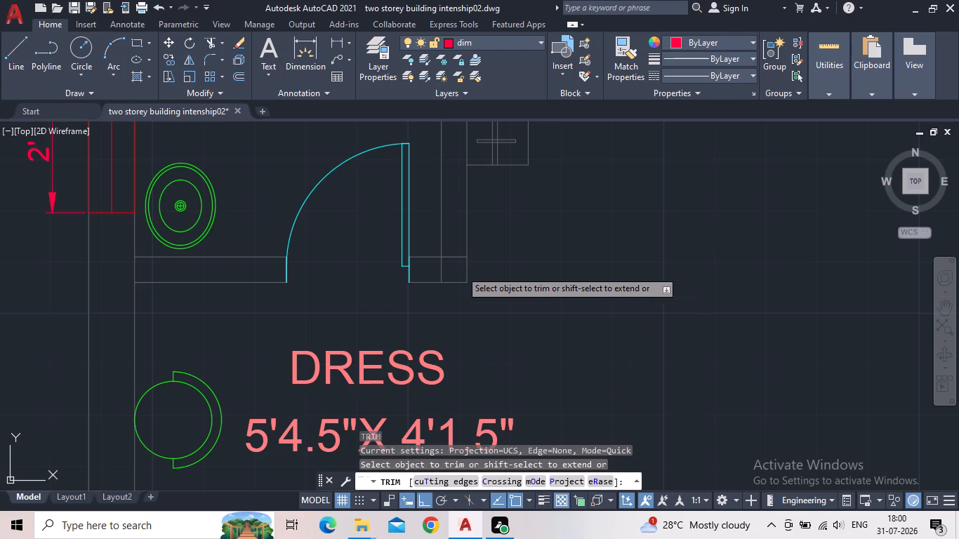
pyautogui.click(442, 272)
pyautogui.click(458, 260)
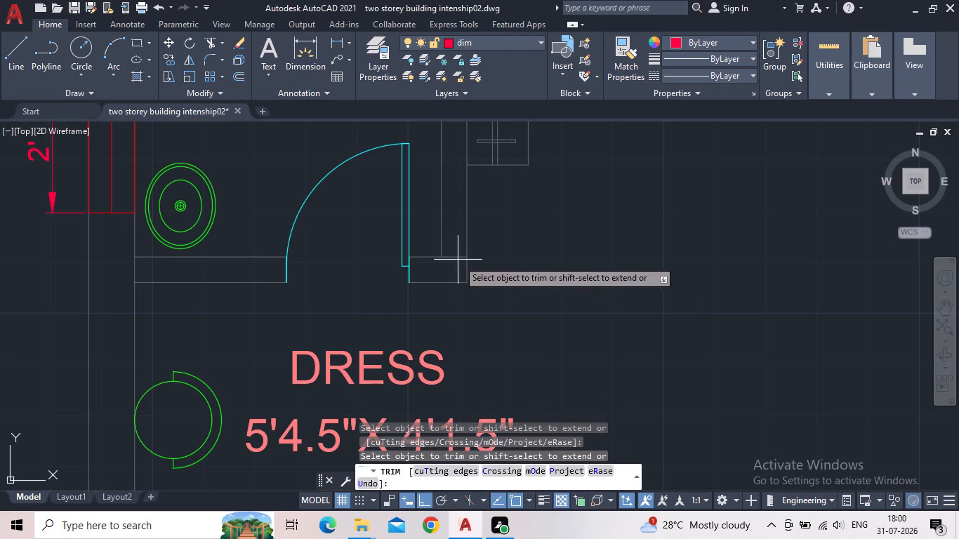
pyautogui.click(455, 251)
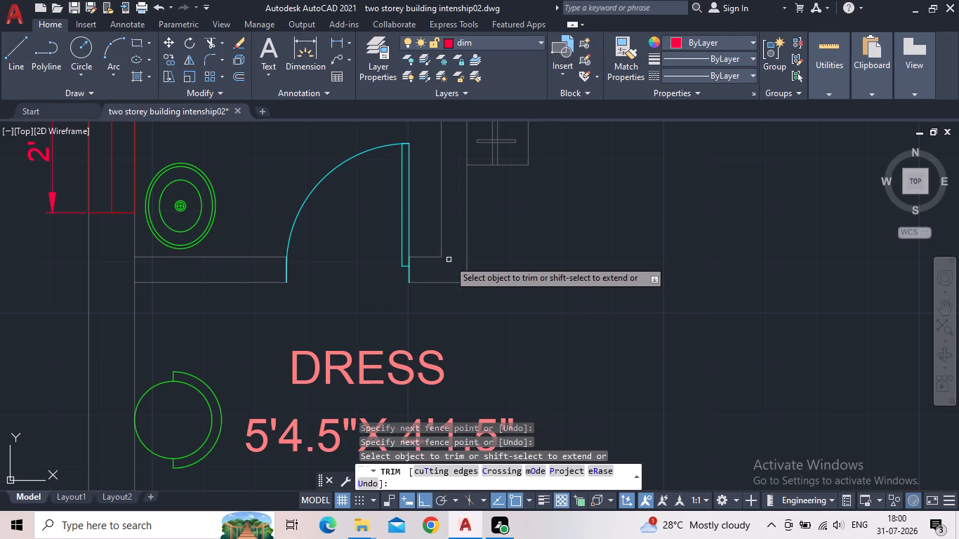
pyautogui.press('Escape')
# Measure horizontally from the children bedroom wardrobe's outer corner to the toilet's outer wall, without placing a dimension.
pyautogui.scroll(-1, 441, 280)
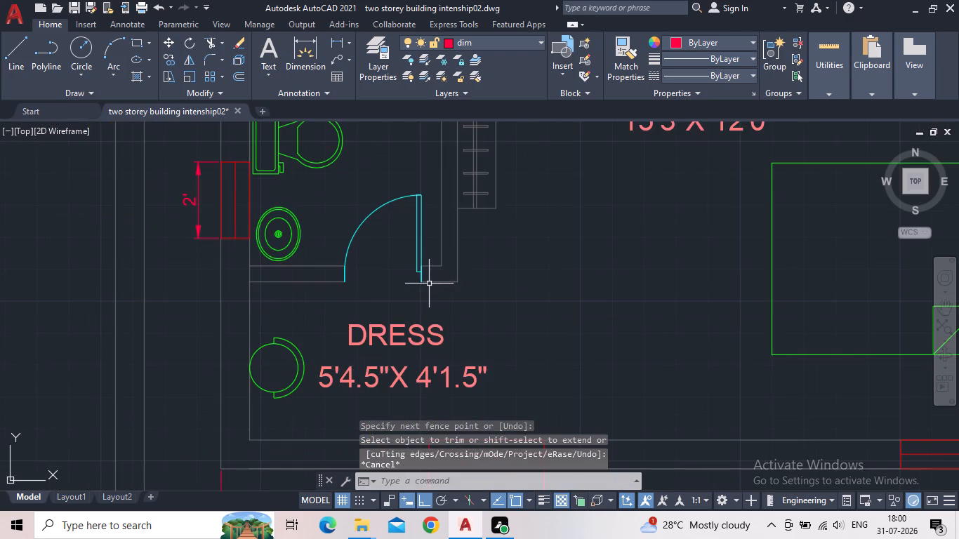
pyautogui.scroll(-1, 418, 288)
pyautogui.moveTo(388, 300); pyautogui.dragTo(382, 309, button='middle')
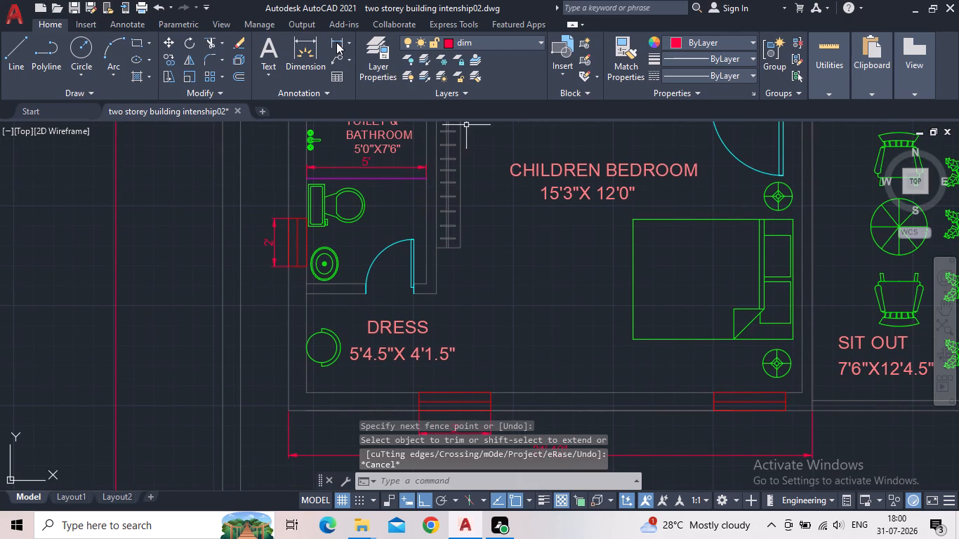
pyautogui.click(336, 42)
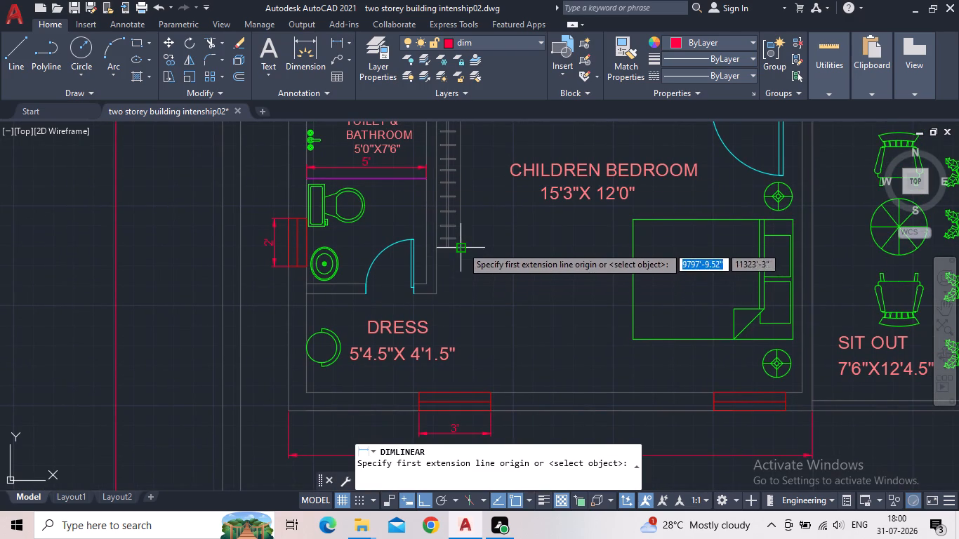
pyautogui.click(462, 246)
pyautogui.click(308, 248)
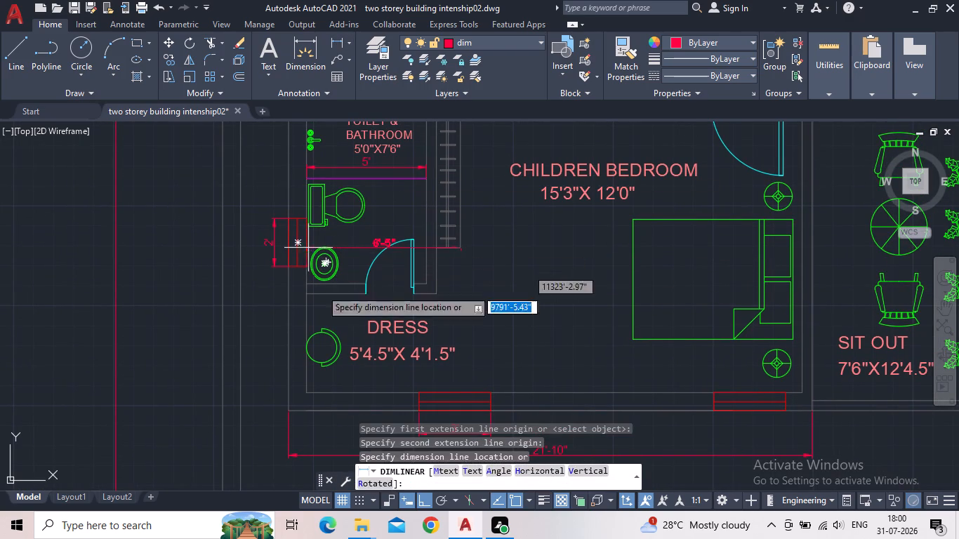
pyautogui.press('Escape')
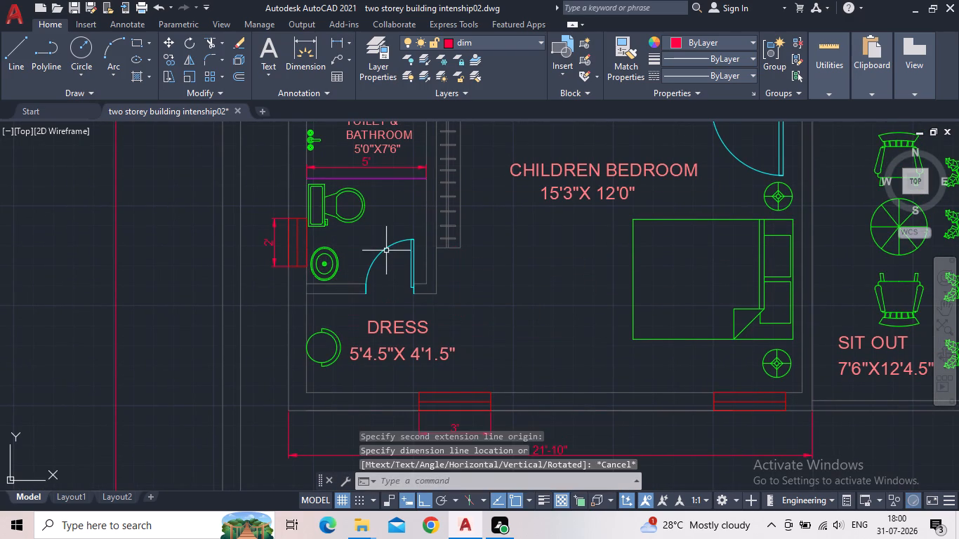
# Measure the master bedroom's width between its inner wall faces to check its size label, without placing a dimension.
pyautogui.moveTo(430, 243); pyautogui.dragTo(472, 238, button='middle')
pyautogui.moveTo(499, 307); pyautogui.dragTo(503, 259, button='middle')
pyautogui.moveTo(642, 260); pyautogui.dragTo(481, 359, button='middle')
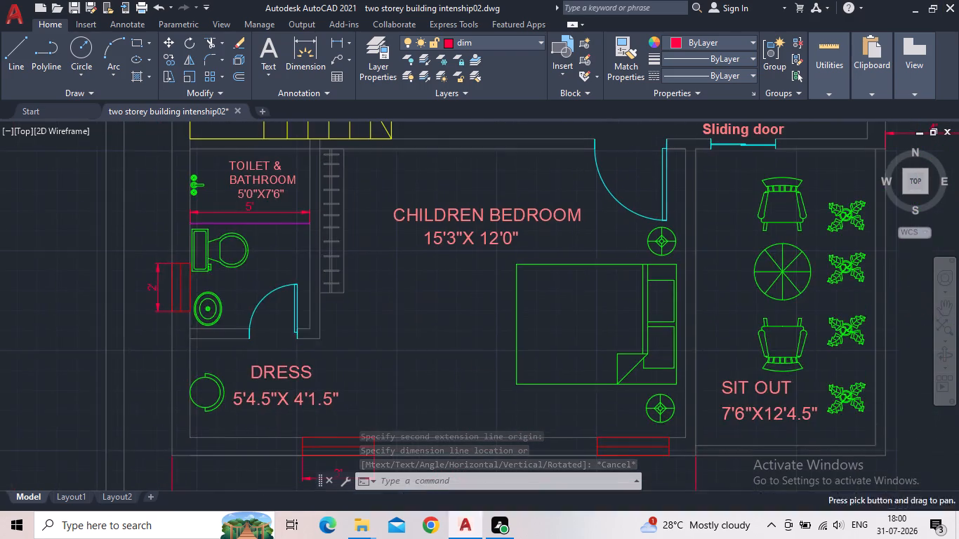
pyautogui.scroll(-1, 478, 319)
pyautogui.moveTo(465, 241); pyautogui.dragTo(465, 371, button='middle')
pyautogui.moveTo(520, 260); pyautogui.dragTo(505, 275, button='middle')
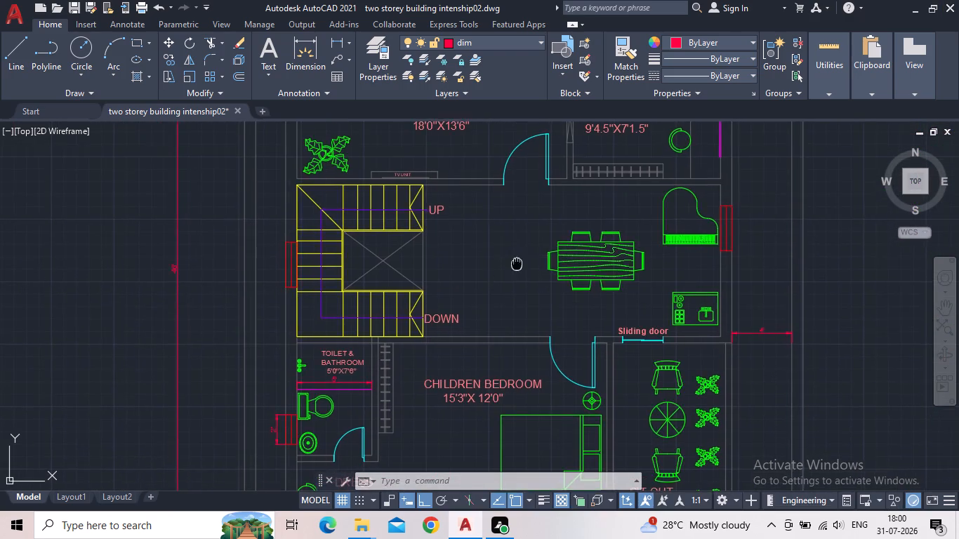
pyautogui.moveTo(505, 275); pyautogui.dragTo(463, 380, button='middle')
pyautogui.scroll(1, 463, 382)
pyautogui.moveTo(369, 312); pyautogui.dragTo(420, 434, button='middle')
pyautogui.scroll(-1, 421, 413)
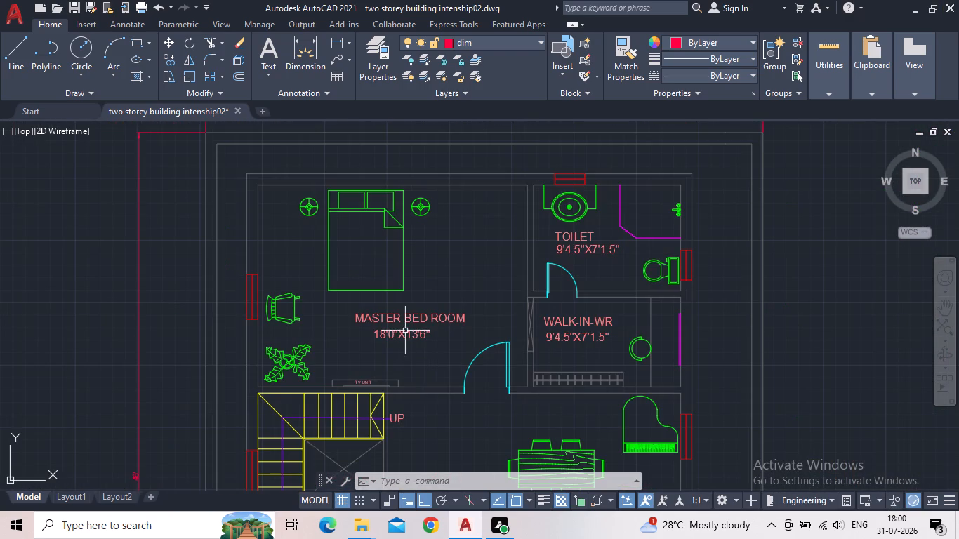
pyautogui.click(336, 40)
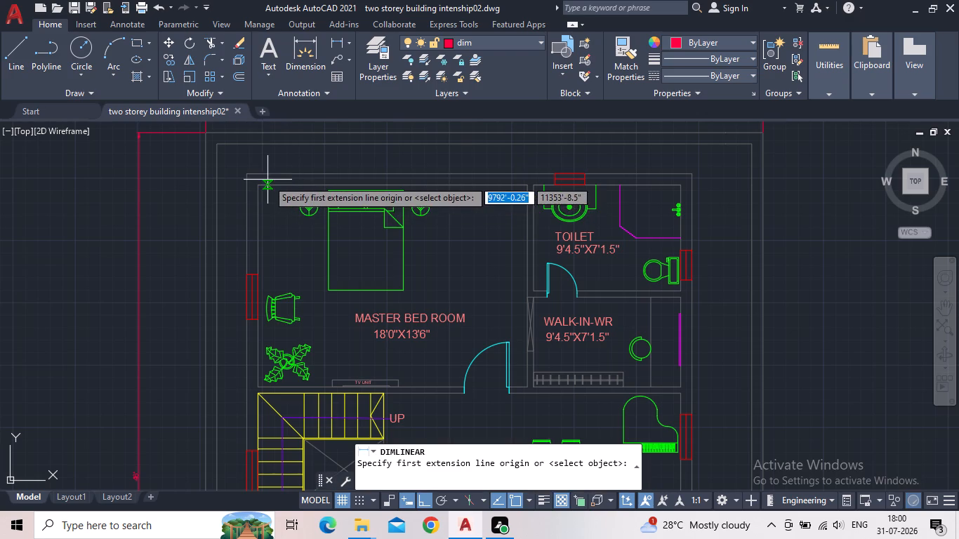
pyautogui.click(259, 185)
pyautogui.click(527, 187)
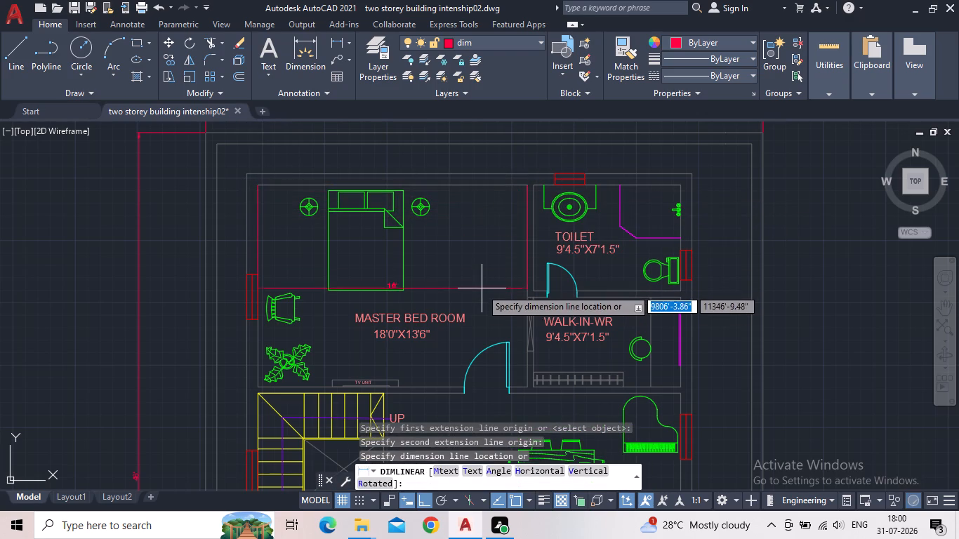
pyautogui.scroll(2, 478, 303)
pyautogui.moveTo(456, 289); pyautogui.dragTo(459, 289, button='middle')
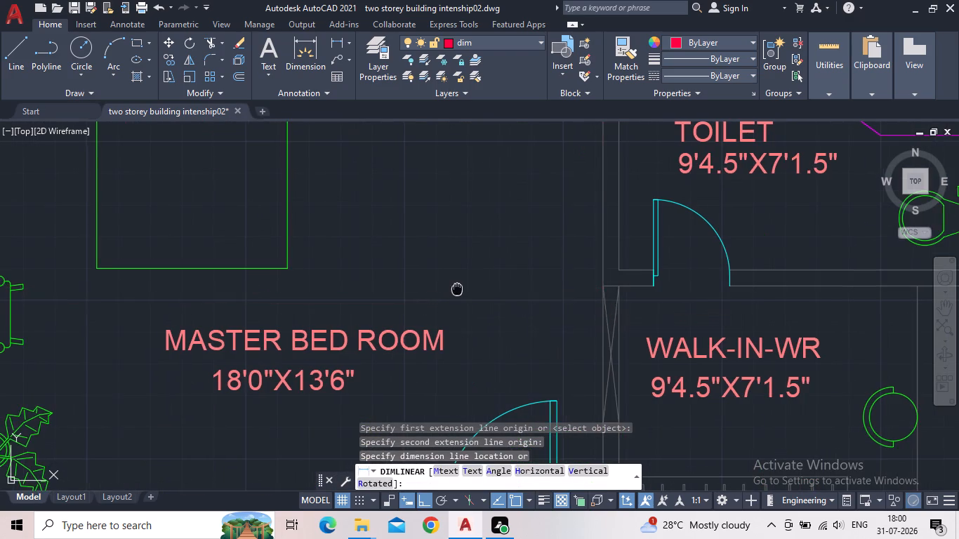
pyautogui.moveTo(459, 289); pyautogui.dragTo(550, 260, button='middle')
pyautogui.scroll(-1, 574, 254)
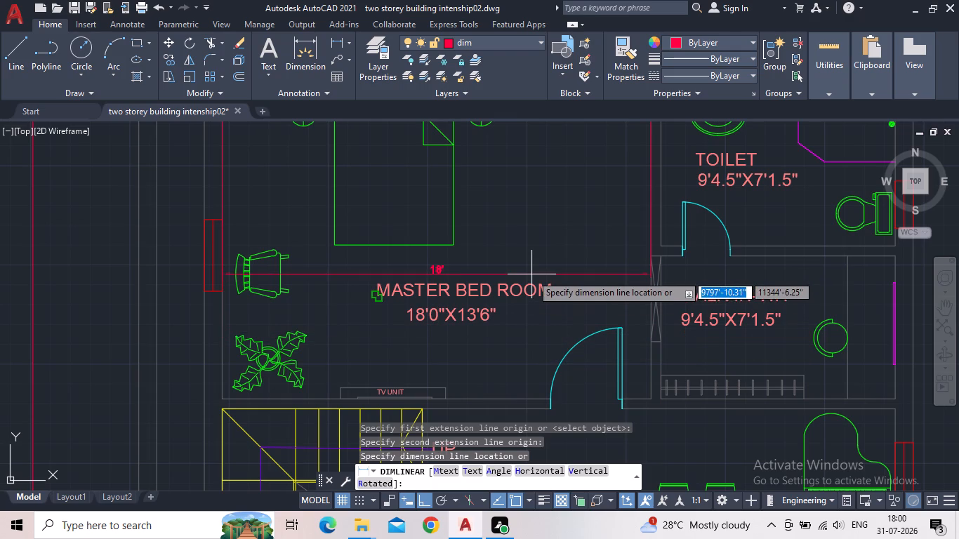
pyautogui.press('Escape')
# Examine the upper toilet and walk-in wardrobe with their size labels on the first floor plan.
pyautogui.scroll(-2, 522, 258)
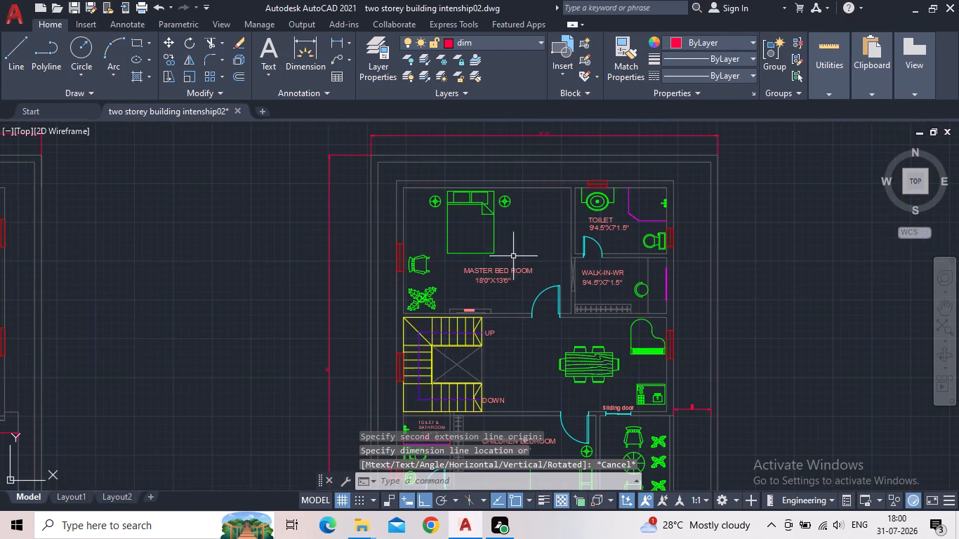
pyautogui.moveTo(538, 234); pyautogui.dragTo(417, 248, button='middle')
pyautogui.scroll(2, 465, 246)
pyautogui.scroll(-1, 571, 242)
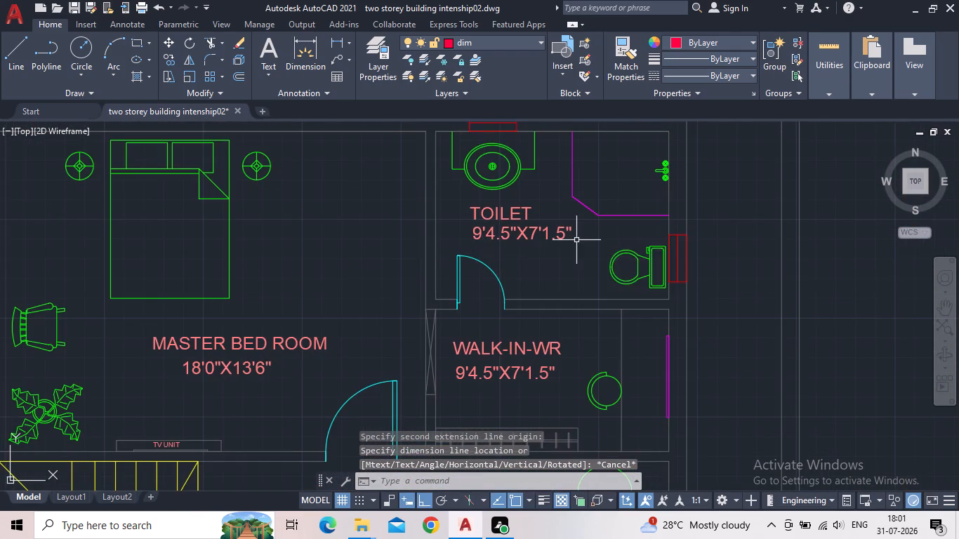
pyautogui.scroll(-1, 576, 240)
pyautogui.moveTo(555, 257); pyautogui.dragTo(582, 170, button='middle')
pyautogui.scroll(3, 576, 190)
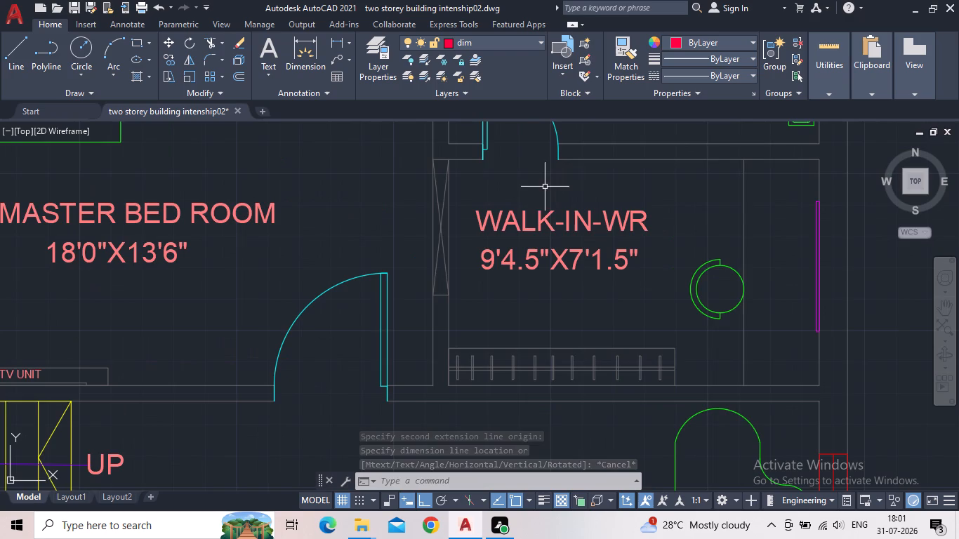
pyautogui.scroll(-4, 484, 185)
pyautogui.moveTo(545, 245); pyautogui.dragTo(642, 187, button='middle')
# Review the ground and first floor plans side by side, checking their dimensions and labels.
pyautogui.scroll(-1, 642, 191)
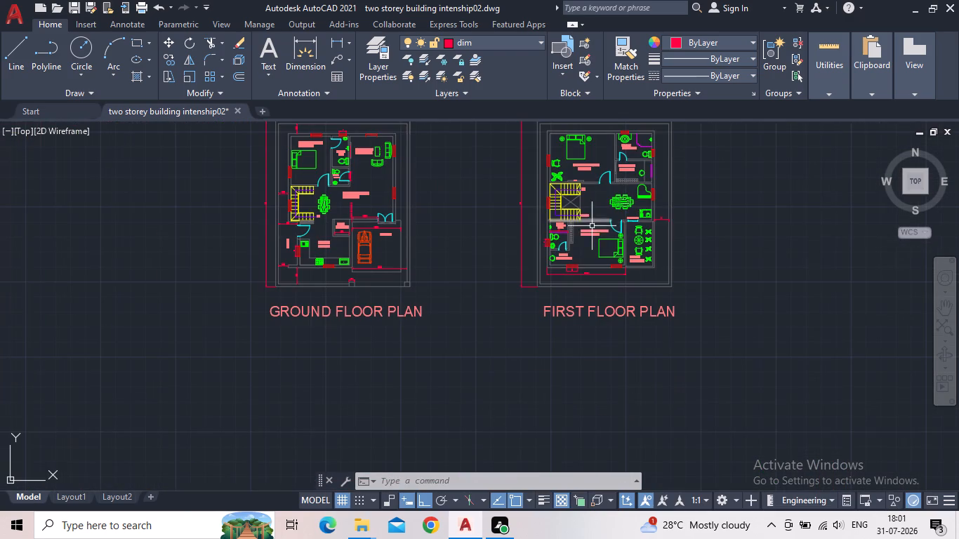
pyautogui.moveTo(477, 243); pyautogui.dragTo(484, 328, button='middle')
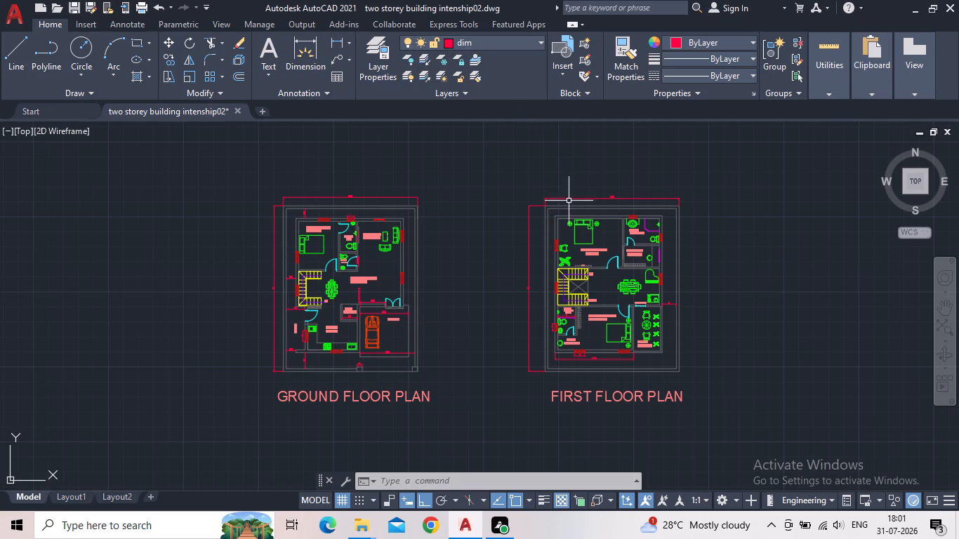
pyautogui.scroll(1, 463, 295)
pyautogui.scroll(-1, 455, 289)
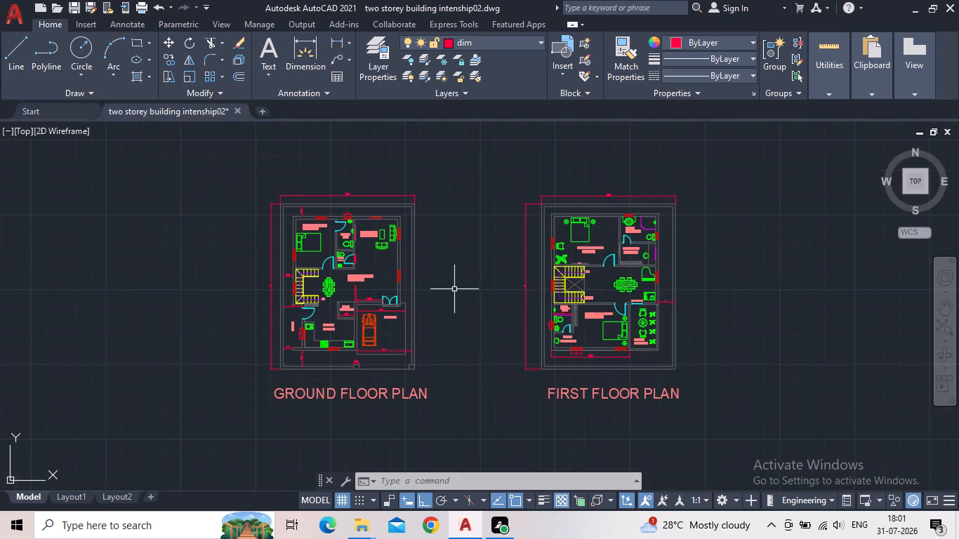
pyautogui.scroll(2, 617, 295)
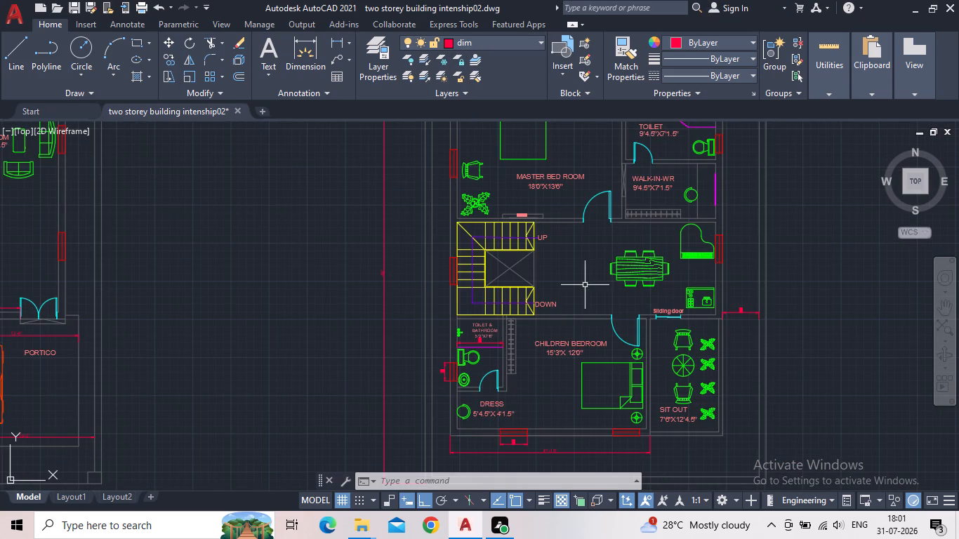
pyautogui.moveTo(583, 284); pyautogui.dragTo(529, 293, button='middle')
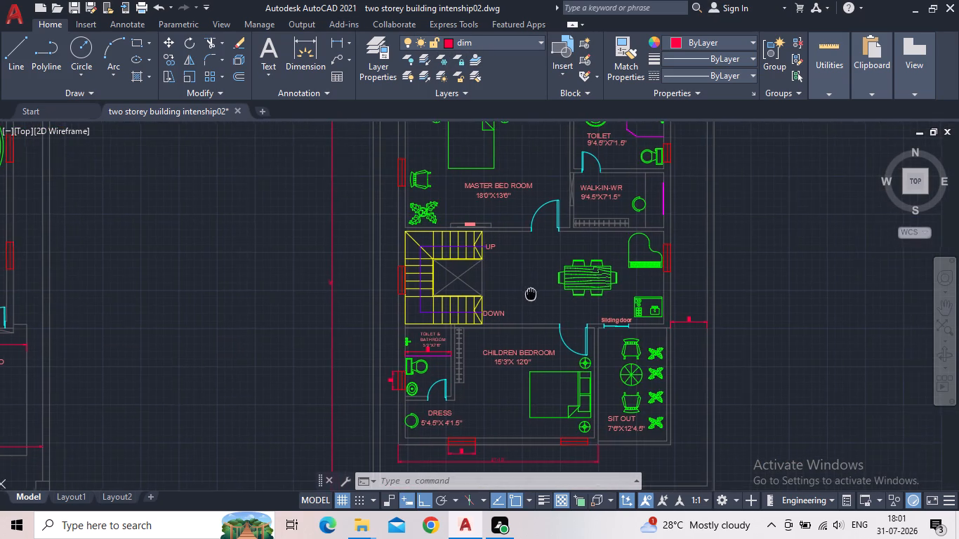
pyautogui.scroll(1, 522, 284)
pyautogui.scroll(-1, 543, 286)
pyautogui.moveTo(539, 275); pyautogui.dragTo(541, 270, button='middle')
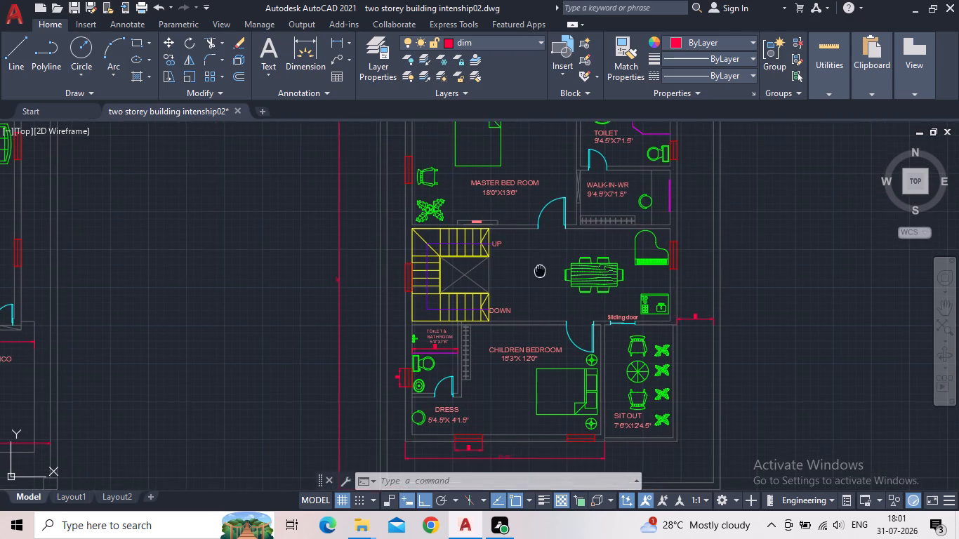
pyautogui.moveTo(541, 270); pyautogui.dragTo(541, 265, button='middle')
pyautogui.scroll(-1, 534, 267)
pyautogui.moveTo(549, 269); pyautogui.dragTo(663, 248, button='middle')
pyautogui.scroll(-1, 666, 248)
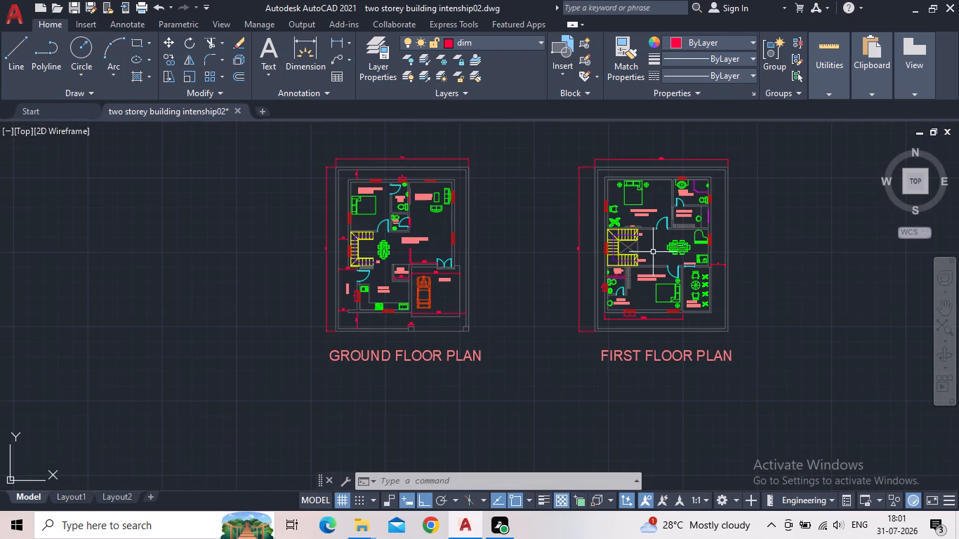
pyautogui.moveTo(531, 262); pyautogui.dragTo(517, 284, button='middle')
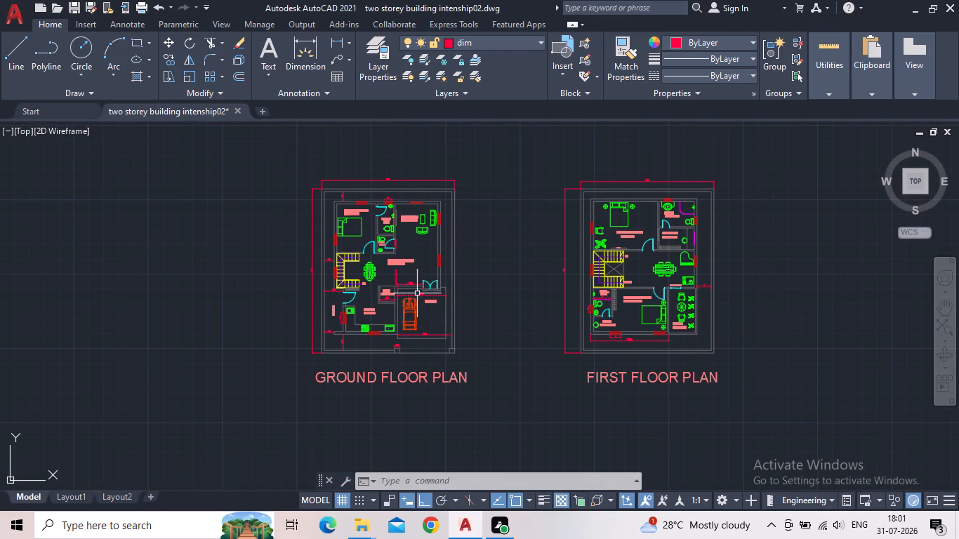
pyautogui.scroll(2, 666, 274)
pyautogui.scroll(-2, 555, 267)
pyautogui.scroll(-1, 419, 265)
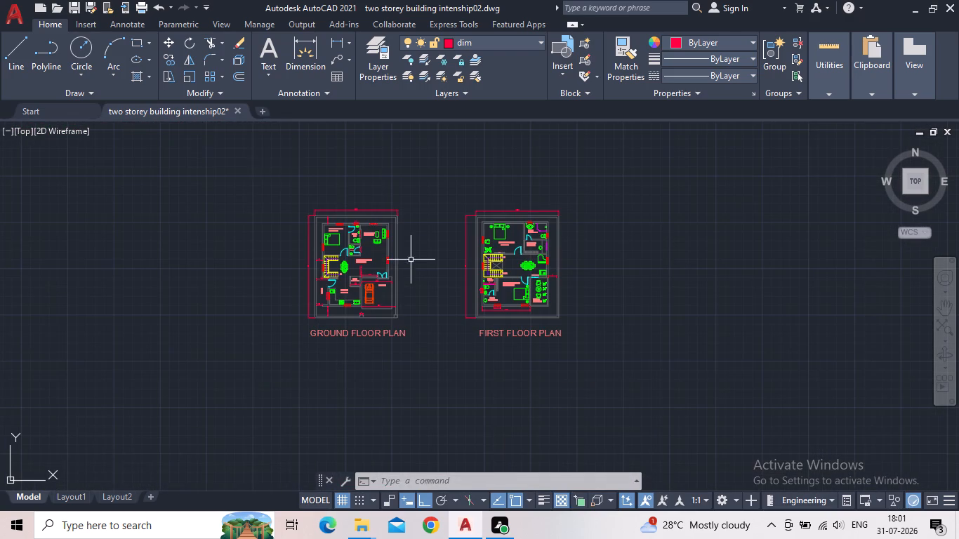
# Save the two-storey building drawing.
pyautogui.click(70, 6)
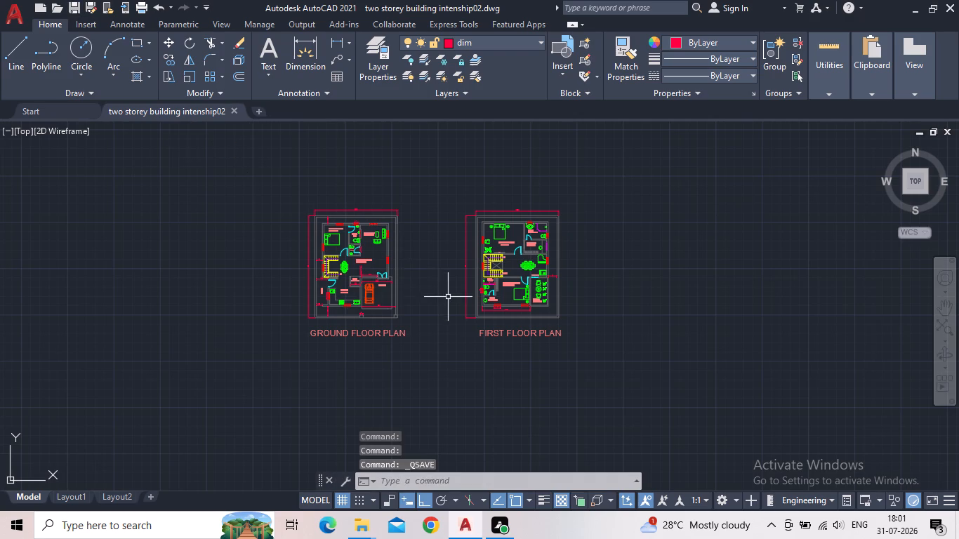
# Set the ISO-25 dimension style's text height to 5" and make the style current.
pyautogui.scroll(1, 448, 297)
pyautogui.moveTo(430, 284); pyautogui.dragTo(443, 322, button='middle')
pyautogui.scroll(1, 443, 322)
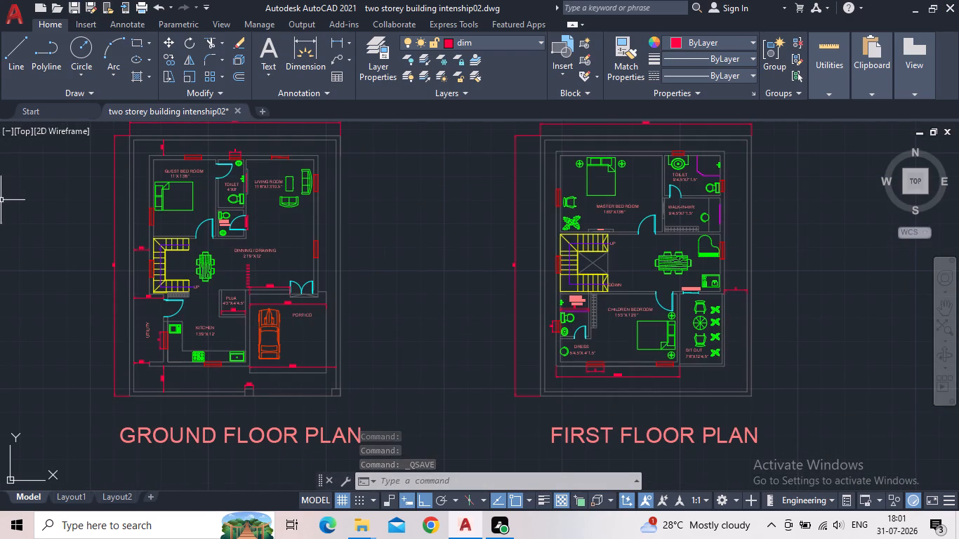
pyautogui.scroll(2, 517, 284)
pyautogui.scroll(-2, 432, 289)
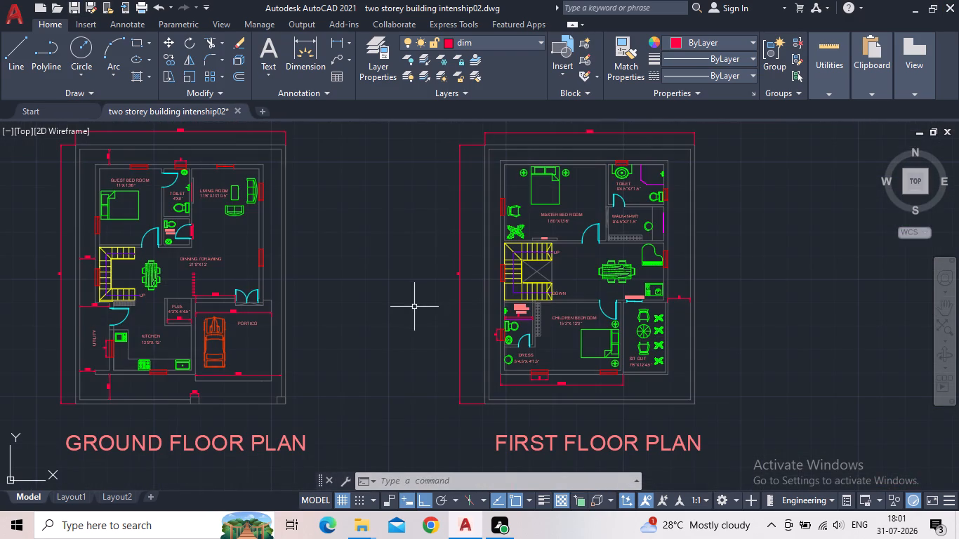
pyautogui.press('d')
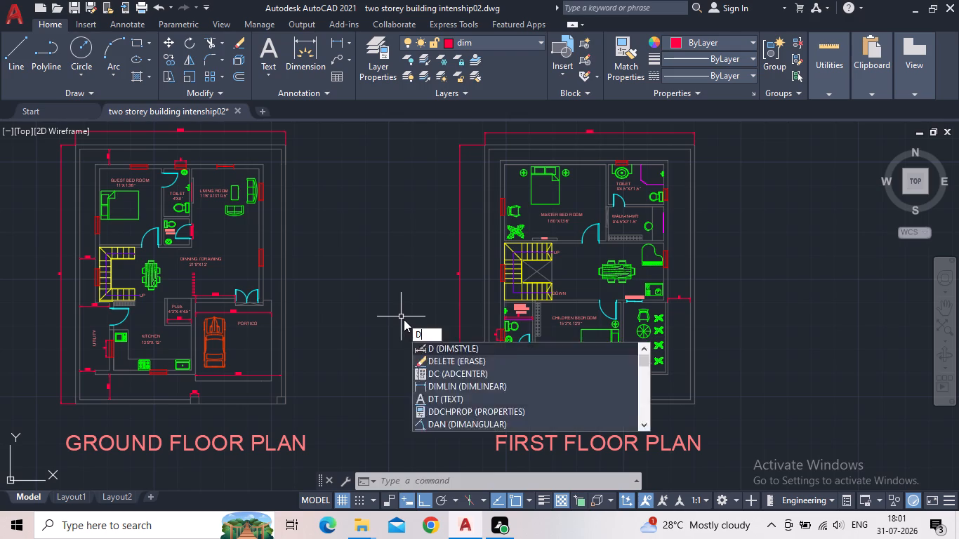
pyautogui.press('Return')
pyautogui.click(621, 225)
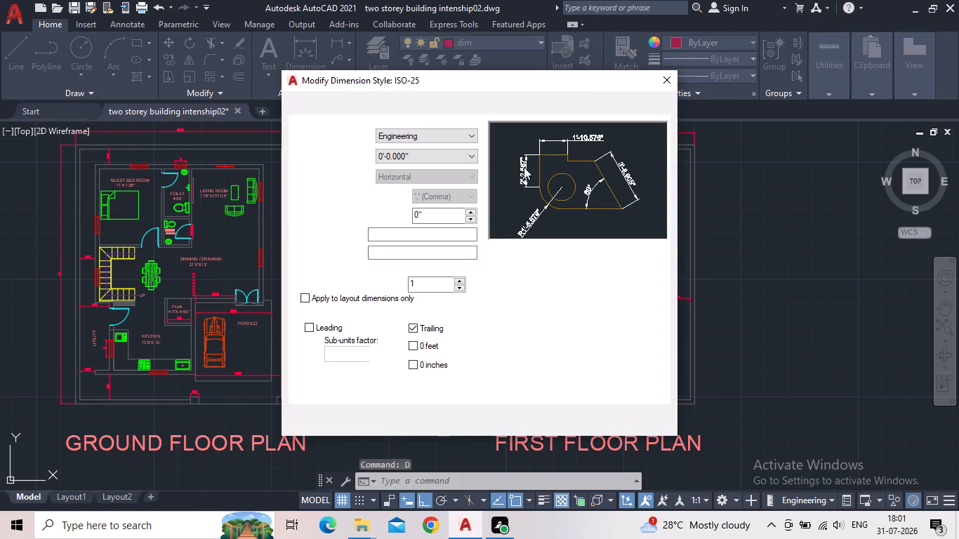
pyautogui.click(410, 107)
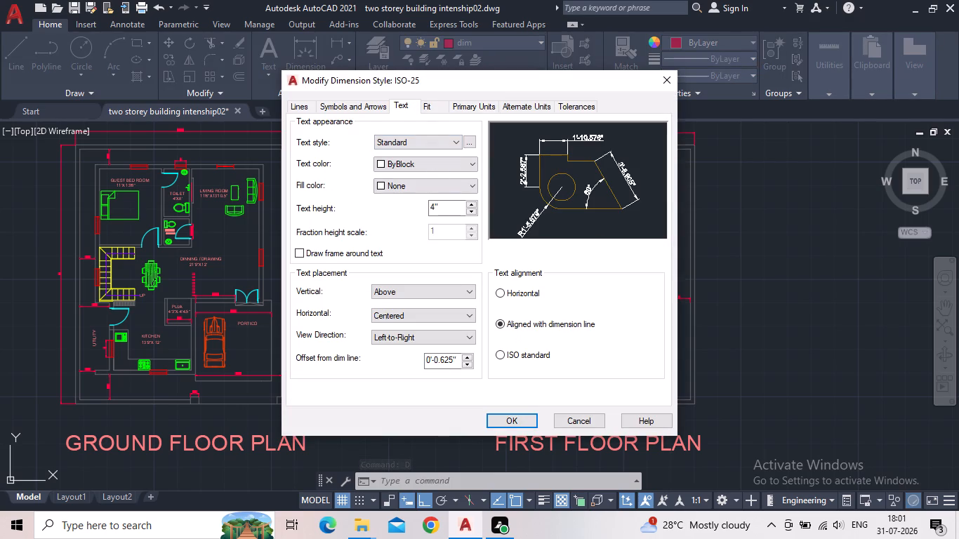
pyautogui.moveTo(451, 206); pyautogui.dragTo(413, 209)
pyautogui.write('5"')
pyautogui.press('Return')
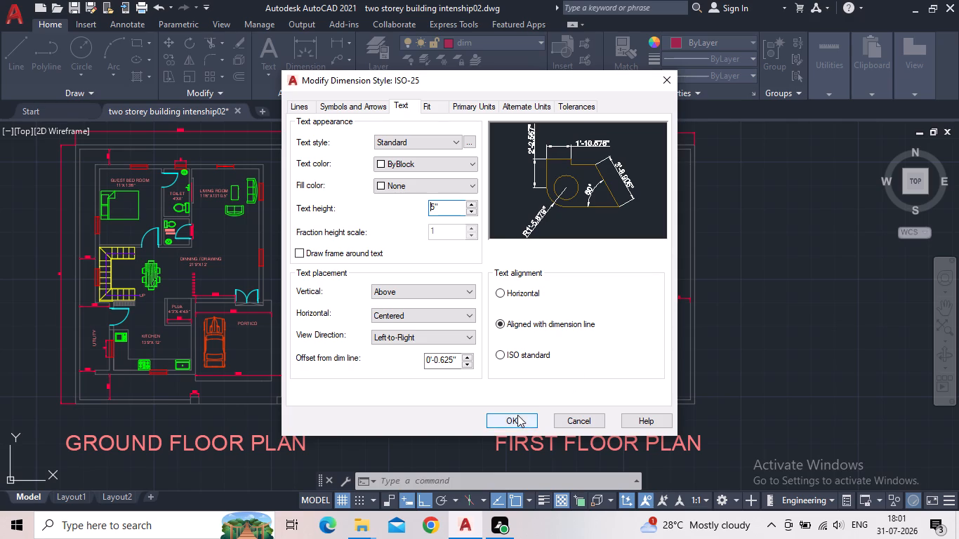
pyautogui.click(517, 415)
pyautogui.click(632, 188)
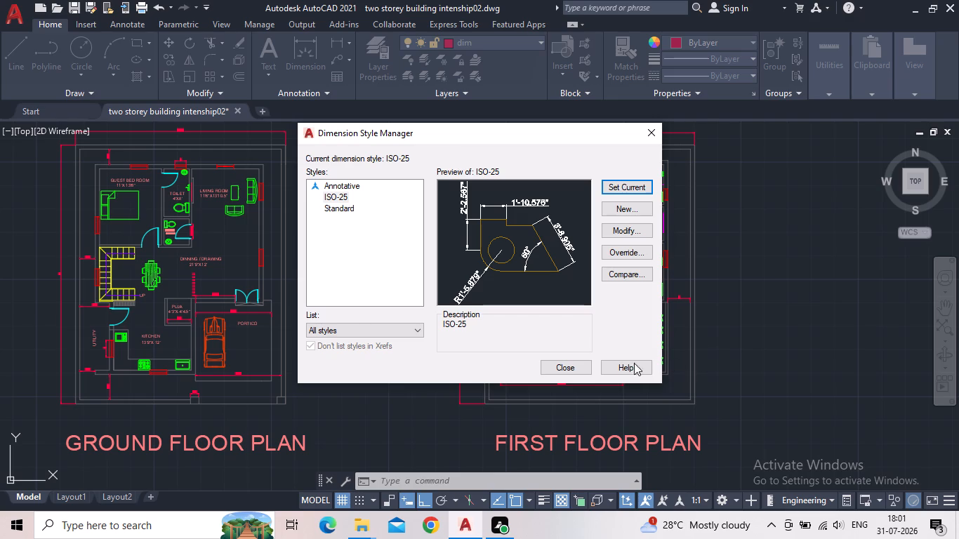
pyautogui.click(581, 364)
# Examine the dimension text on the ground and first floor plans.
pyautogui.scroll(1, 444, 284)
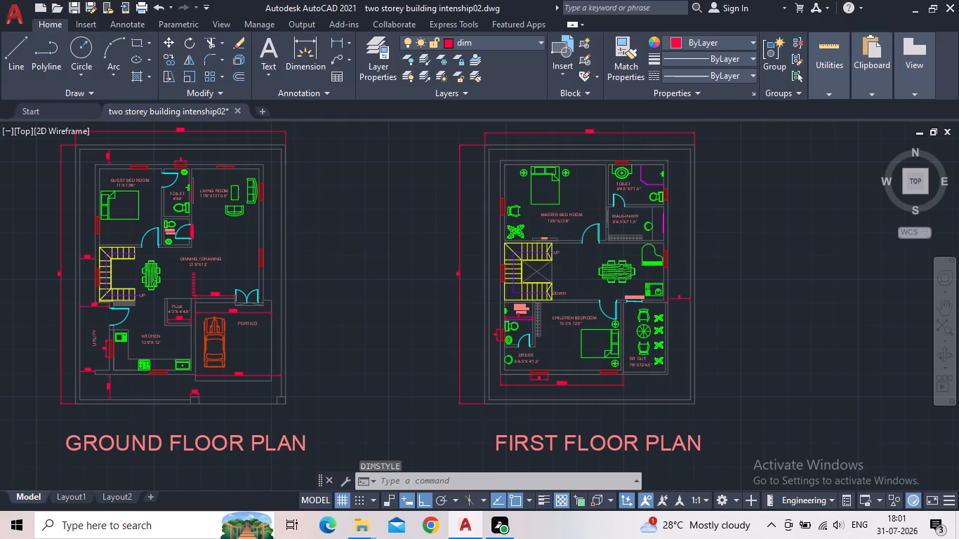
pyautogui.scroll(2, 444, 284)
pyautogui.middleClick(449, 273)
pyautogui.scroll(-4, 449, 273)
pyautogui.moveTo(446, 286); pyautogui.dragTo(498, 260, button='middle')
pyautogui.scroll(-1, 498, 260)
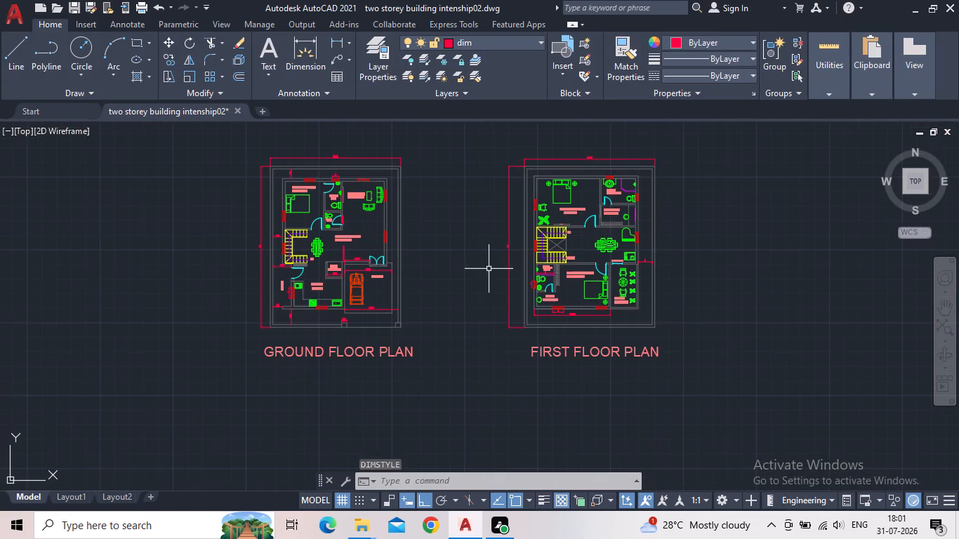
pyautogui.moveTo(483, 277); pyautogui.dragTo(473, 296, button='middle')
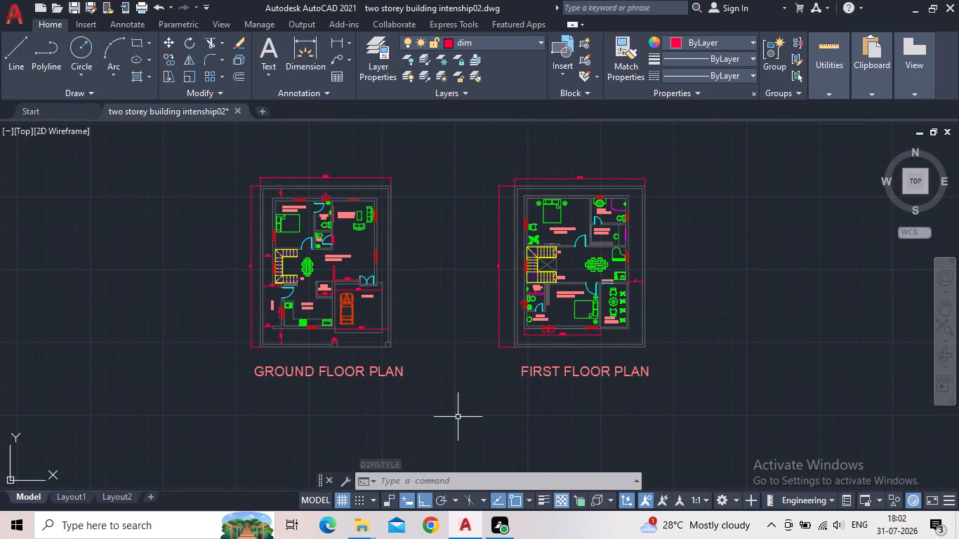
pyautogui.scroll(1, 415, 347)
pyautogui.moveTo(440, 314); pyautogui.dragTo(425, 380, button='middle')
pyautogui.scroll(-1, 423, 373)
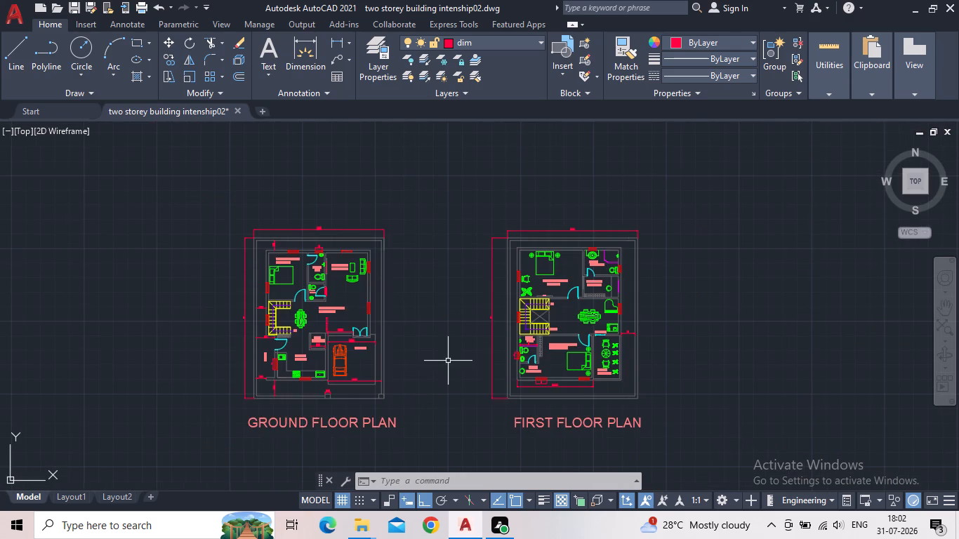
pyautogui.middleClick(448, 361)
pyautogui.scroll(1, 448, 361)
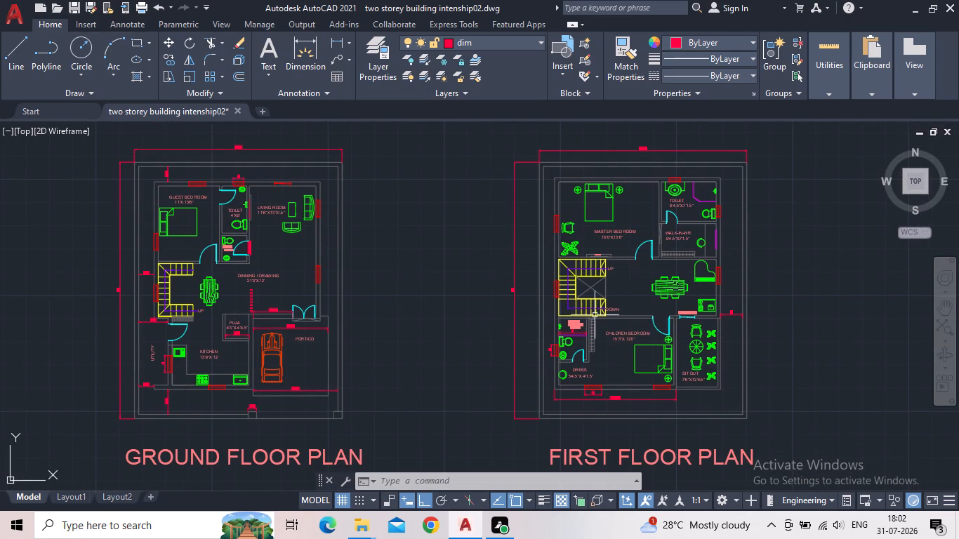
# Save the drawing with the updated dimension style.
pyautogui.click(74, 7)
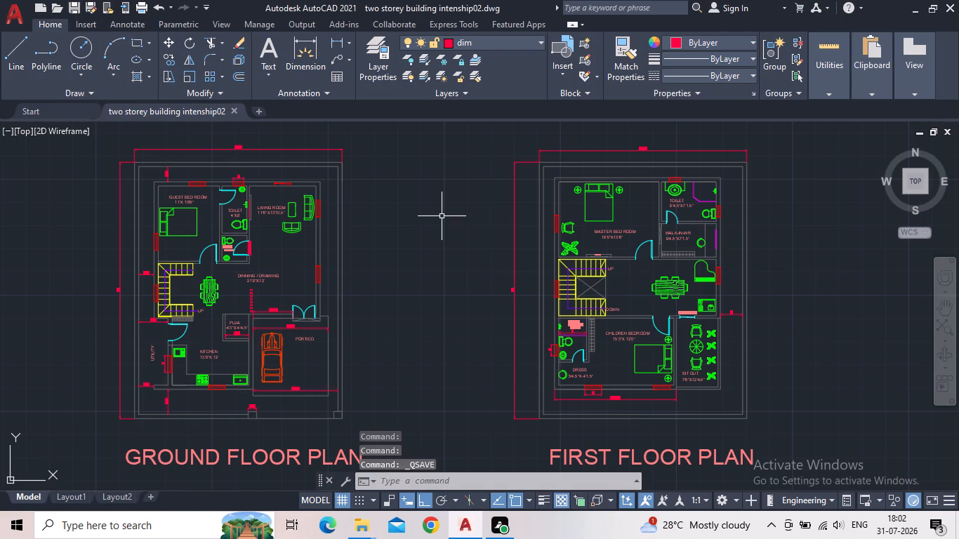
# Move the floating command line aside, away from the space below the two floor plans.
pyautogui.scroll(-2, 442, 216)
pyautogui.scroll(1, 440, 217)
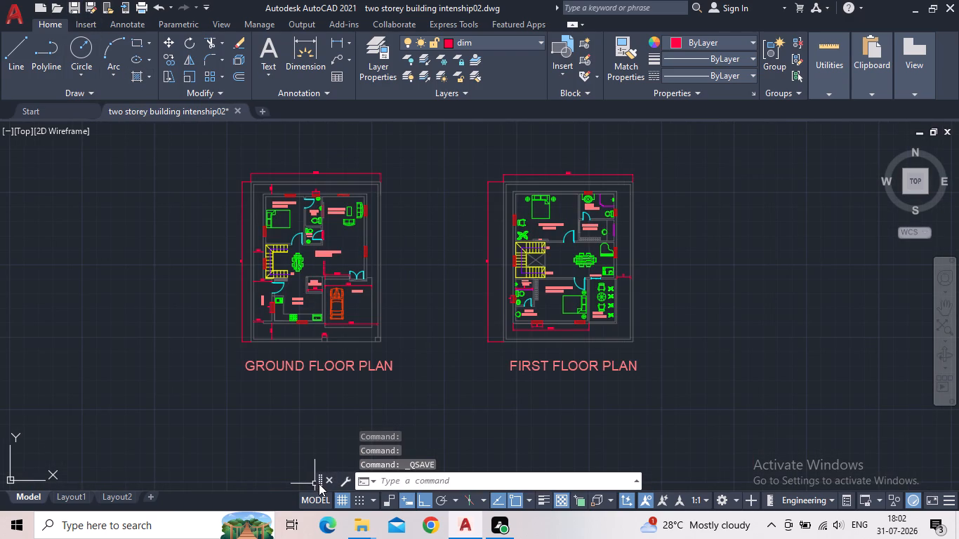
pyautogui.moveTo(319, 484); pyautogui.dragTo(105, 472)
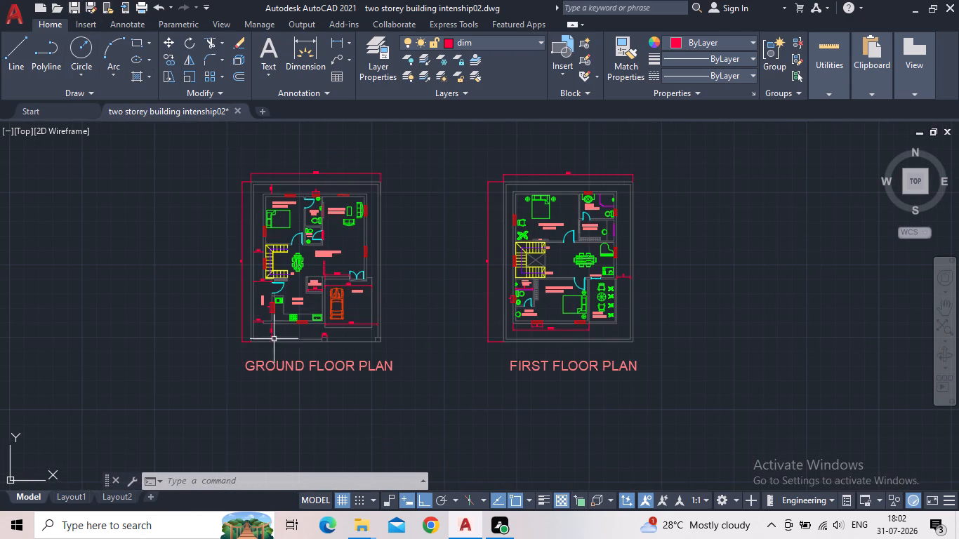
# Zoom to a window enclosing both floor plans and their titles.
pyautogui.press('z')
pyautogui.press('o')
pyautogui.press('o')
pyautogui.press('Return')
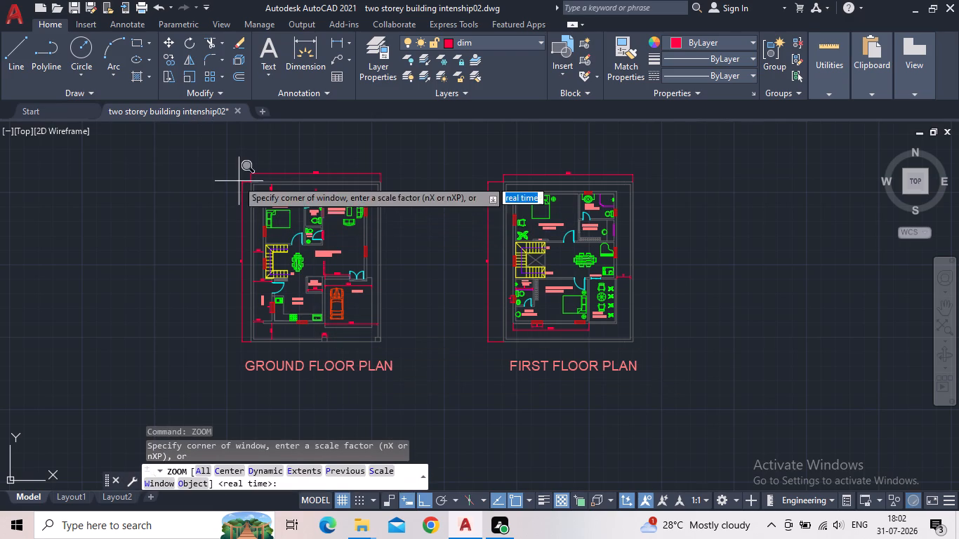
pyautogui.moveTo(220, 163); pyautogui.dragTo(239, 178)
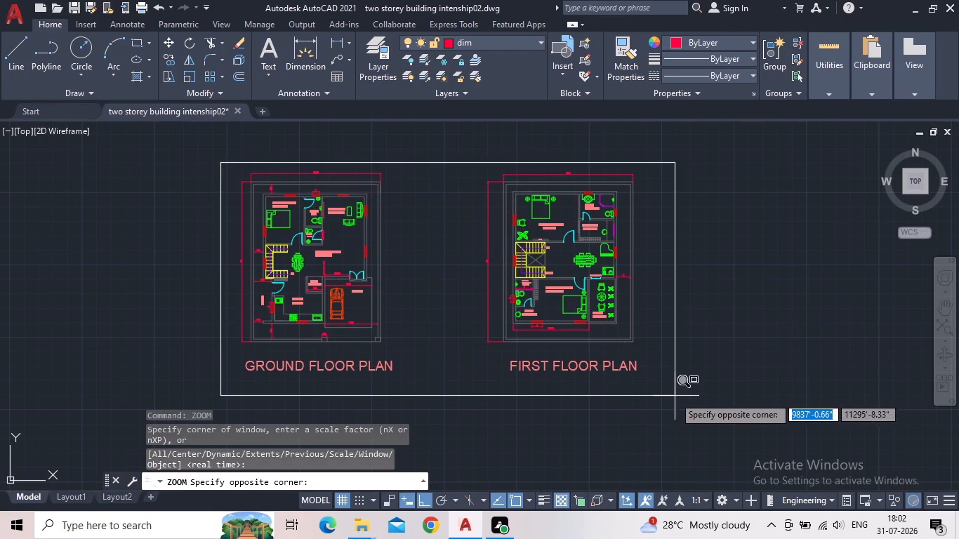
pyautogui.click(643, 377)
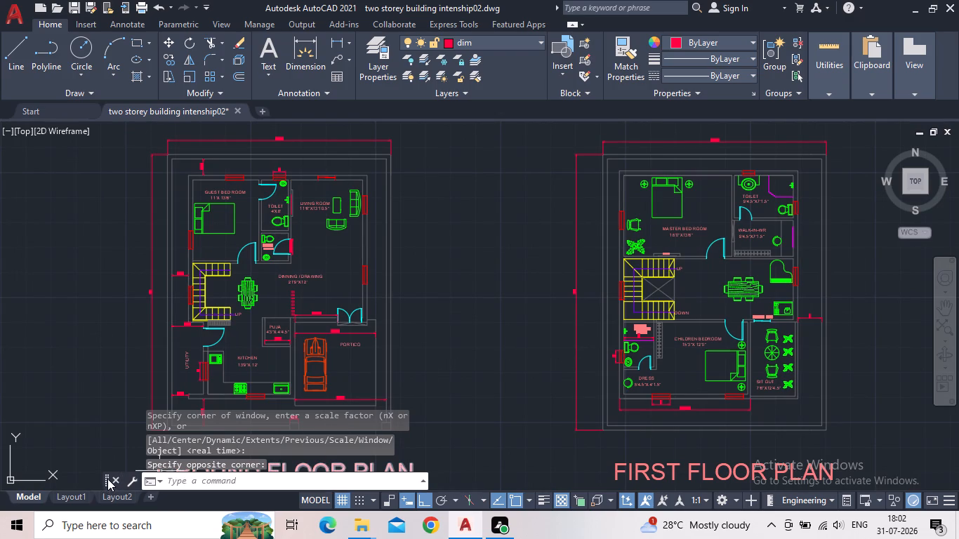
# Shorten the floating command line and move it clear of the ground floor plan and its title.
pyautogui.moveTo(107, 479); pyautogui.dragTo(22, 381)
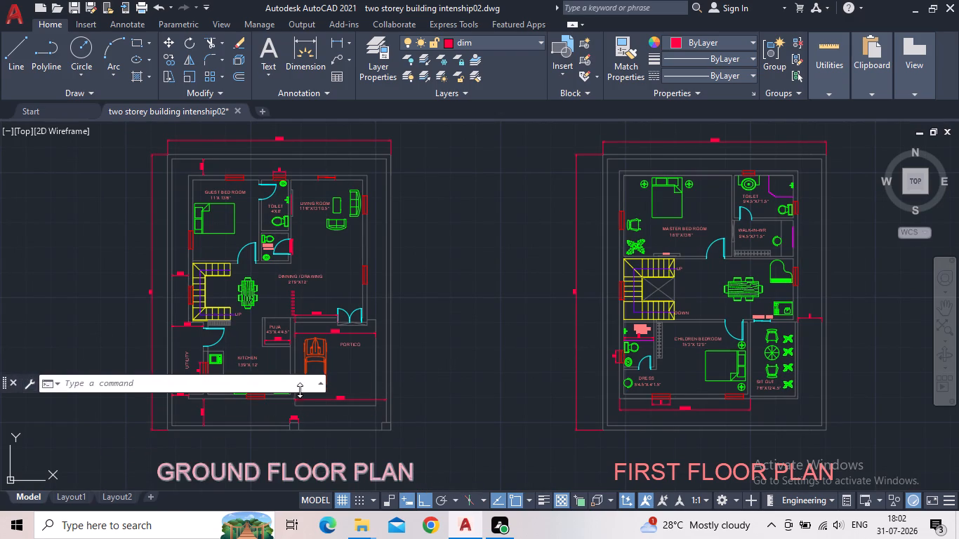
pyautogui.moveTo(324, 384); pyautogui.dragTo(323, 384)
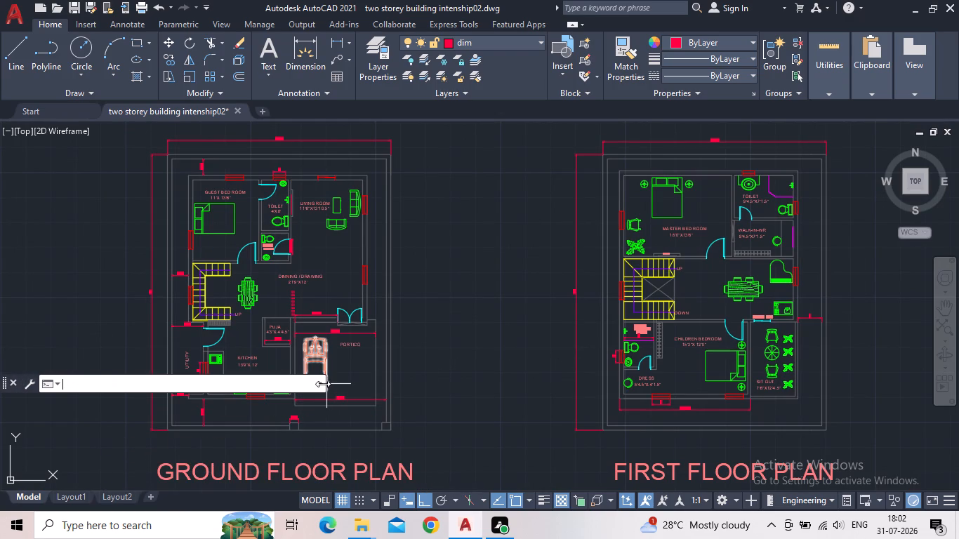
pyautogui.moveTo(323, 384); pyautogui.dragTo(80, 380)
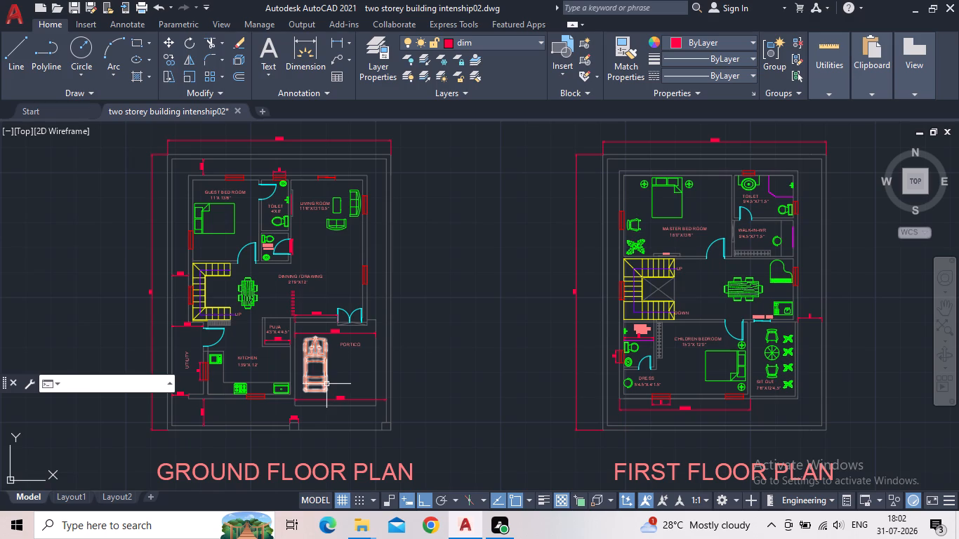
pyautogui.moveTo(4, 384); pyautogui.dragTo(7, 420)
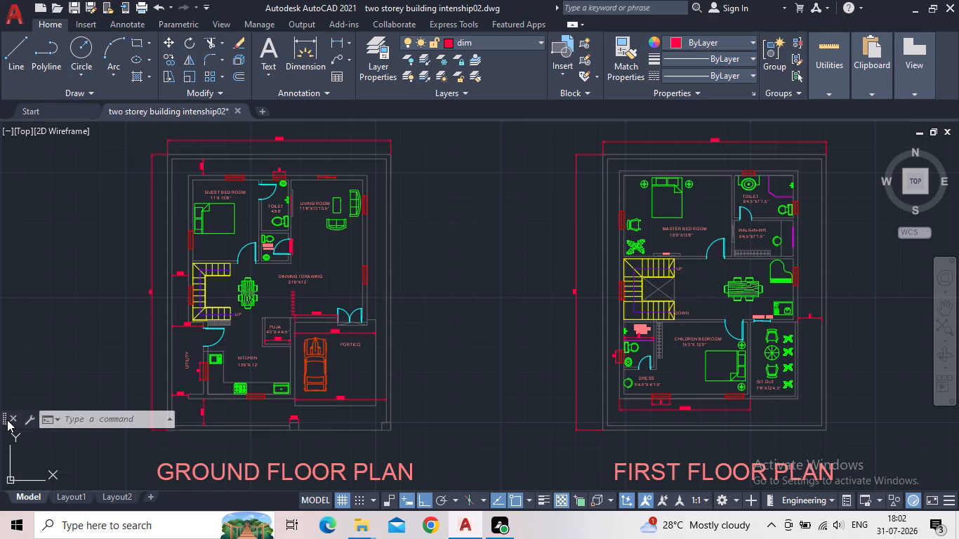
pyautogui.moveTo(7, 420); pyautogui.dragTo(15, 443)
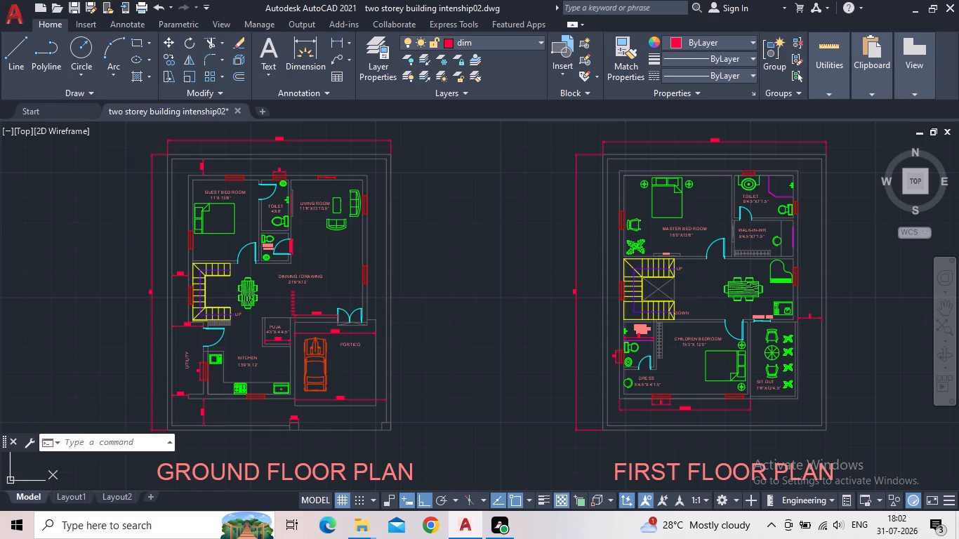
# With both floor plans and their titles in view, launch Snipping Tool.
pyautogui.moveTo(558, 304); pyautogui.dragTo(558, 297, button='middle')
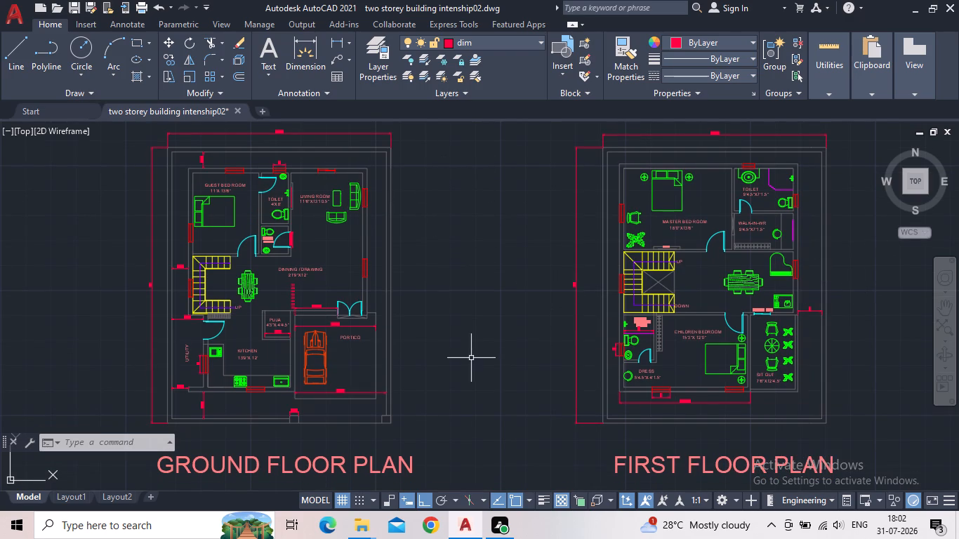
pyautogui.scroll(1, 508, 308)
pyautogui.scroll(-1, 508, 308)
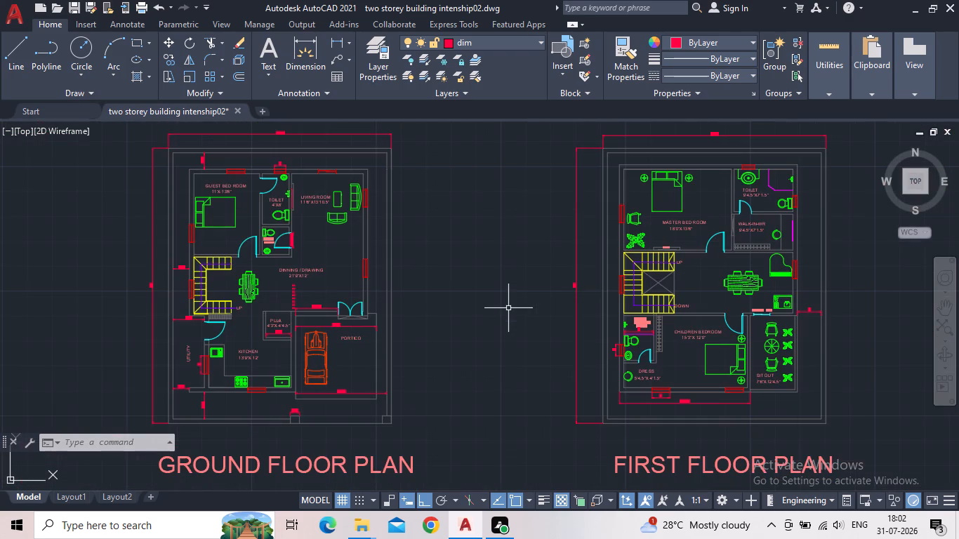
pyautogui.moveTo(509, 307); pyautogui.dragTo(535, 299, button='middle')
pyautogui.moveTo(542, 300); pyautogui.dragTo(541, 310, button='middle')
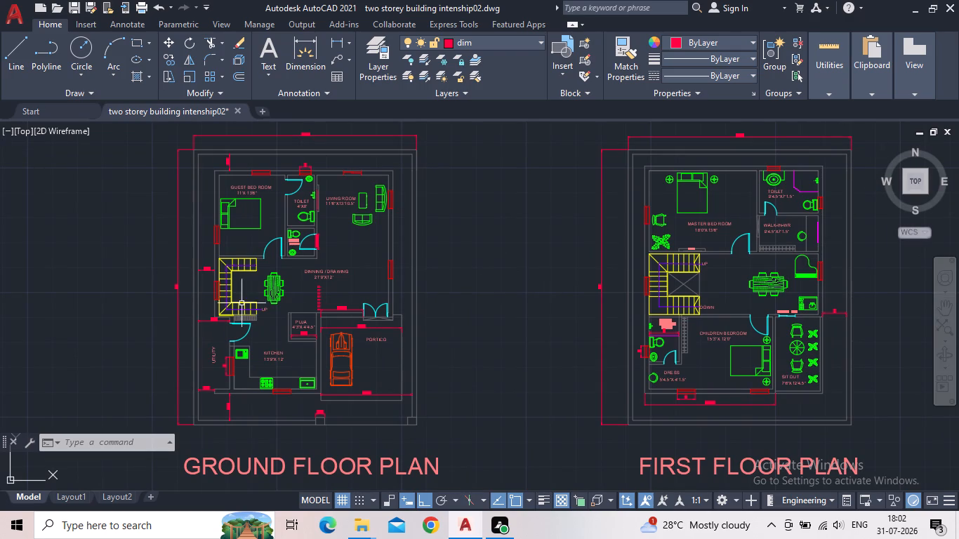
pyautogui.click(46, 526)
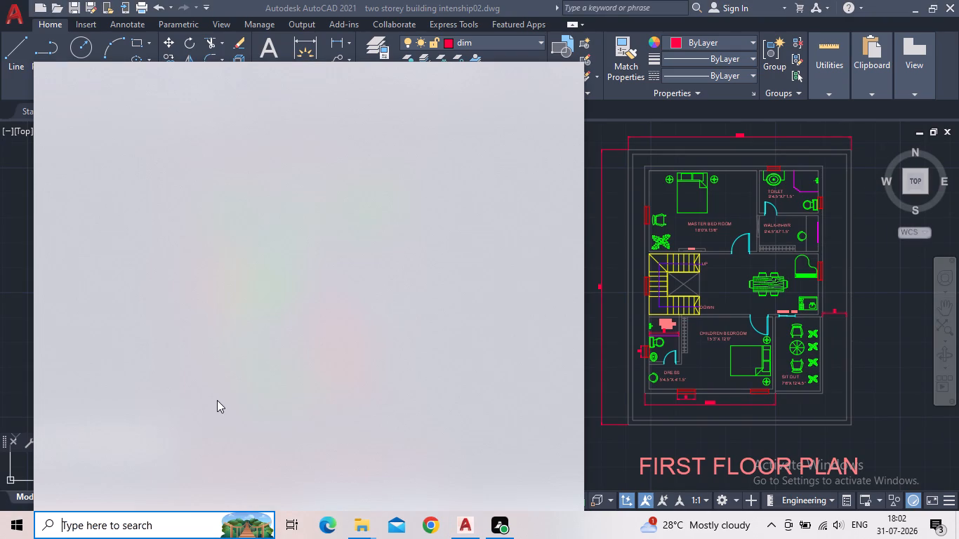
pyautogui.press('s')
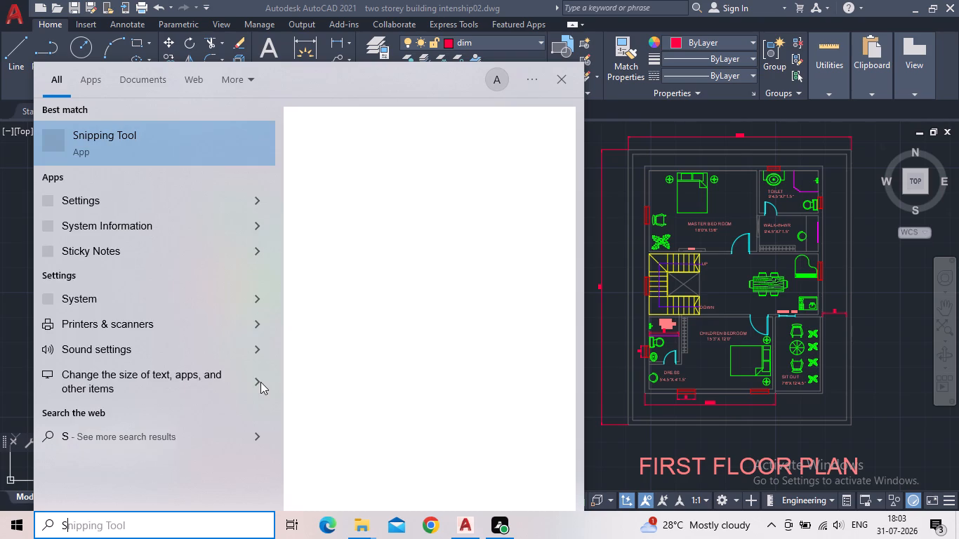
pyautogui.click(165, 145)
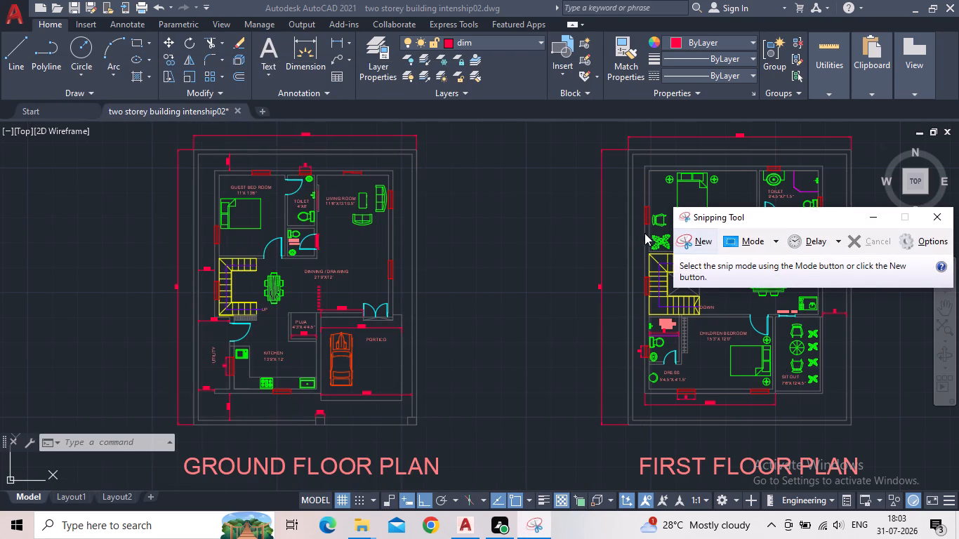
# Capture a new rectangular snip enclosing the ground floor plan, the first floor plan and both titles.
pyautogui.click(689, 239)
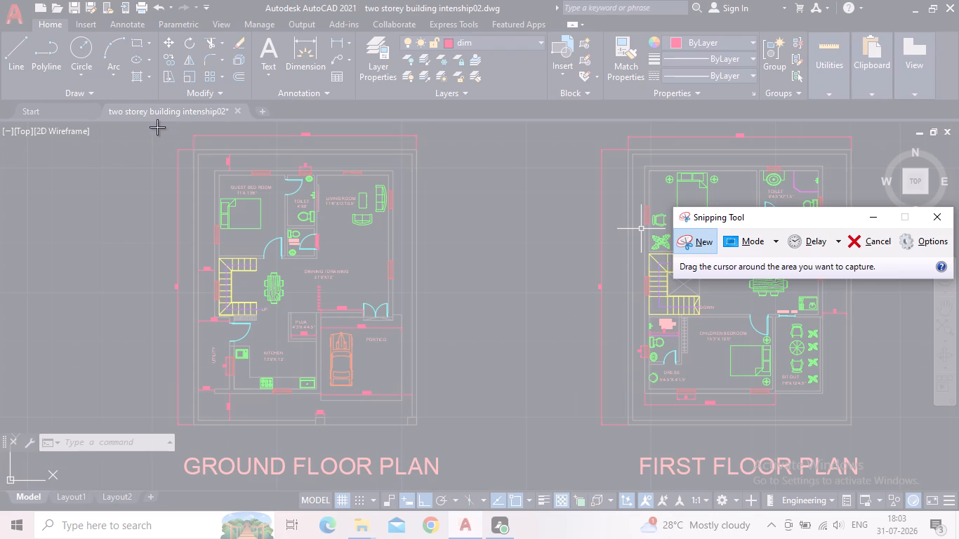
pyautogui.keyDown('ctrl'); pyautogui.moveTo(156, 127); pyautogui.dragTo(337, 365); pyautogui.keyUp('ctrl')
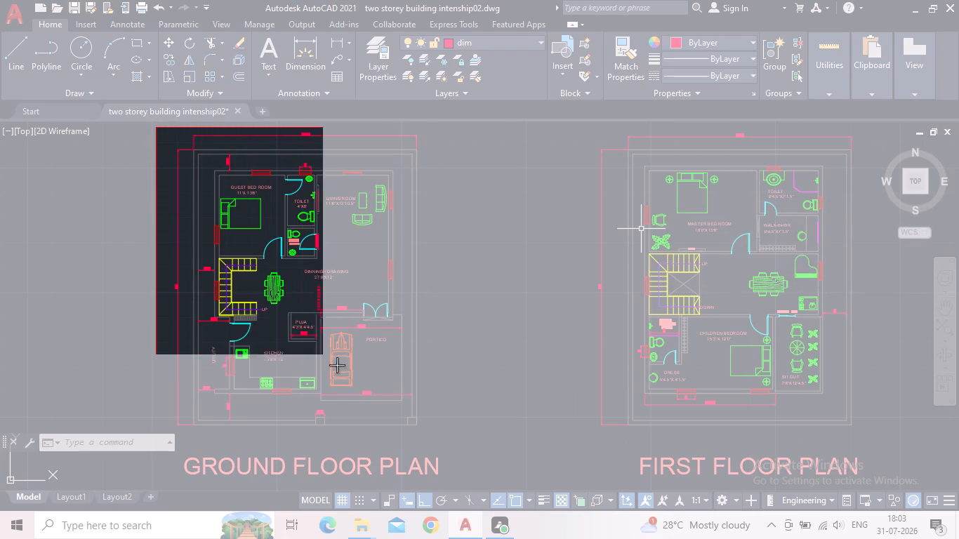
pyautogui.keyDown('ctrl'); pyautogui.moveTo(337, 365); pyautogui.dragTo(844, 481); pyautogui.keyUp('ctrl')
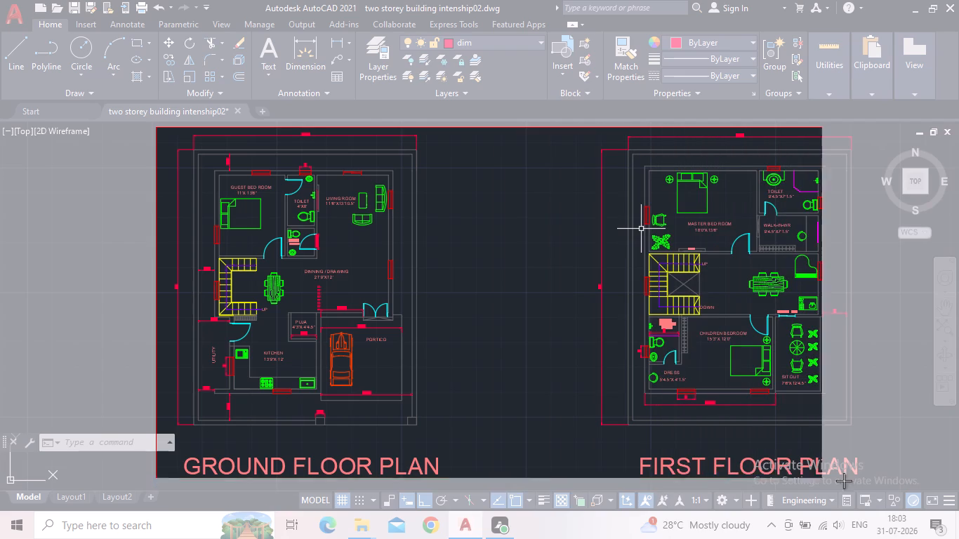
pyautogui.keyDown('ctrl'); pyautogui.moveTo(844, 481); pyautogui.dragTo(880, 476); pyautogui.keyUp('ctrl')
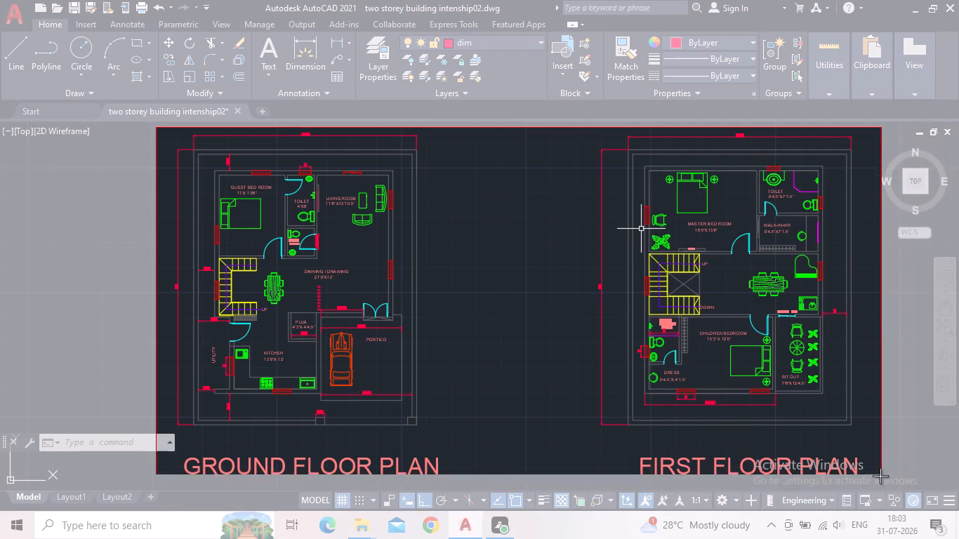
pyautogui.keyDown('ctrl'); pyautogui.moveTo(880, 476); pyautogui.dragTo(877, 488); pyautogui.keyUp('ctrl')
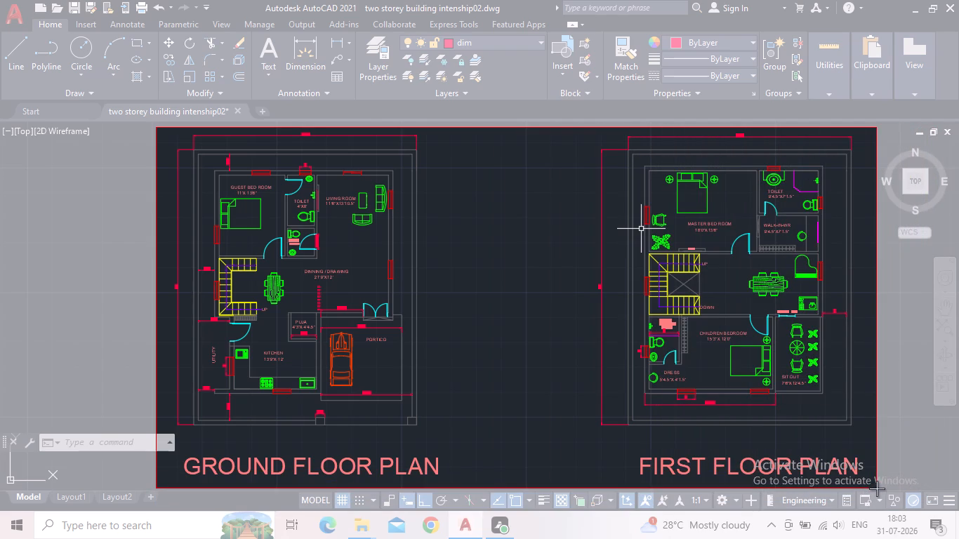
pyautogui.keyDown('ctrl'); pyautogui.moveTo(877, 488); pyautogui.dragTo(878, 481); pyautogui.keyUp('ctrl')
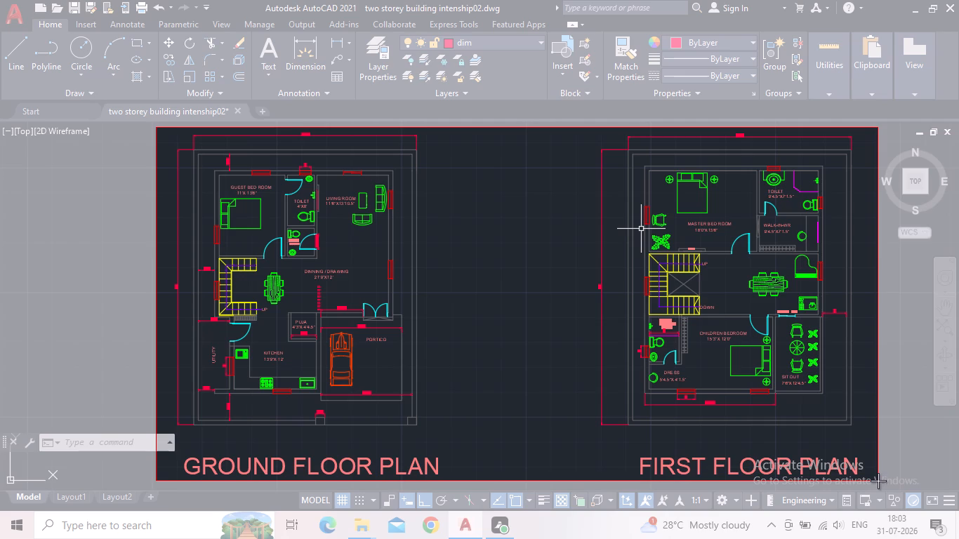
pyautogui.keyDown('ctrl'); pyautogui.moveTo(878, 481); pyautogui.dragTo(879, 479); pyautogui.keyUp('ctrl')
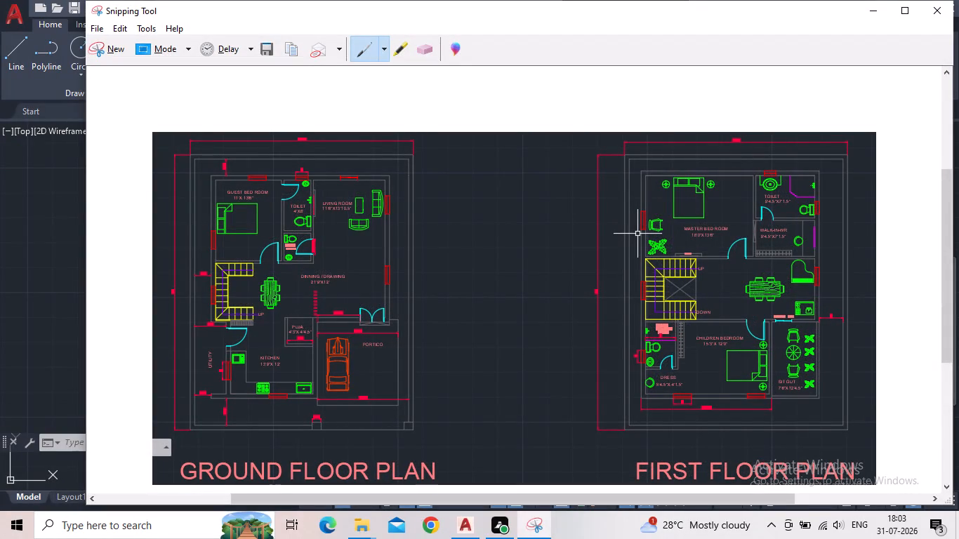
pyautogui.scroll(-1, 489, 287)
pyautogui.scroll(1, 491, 277)
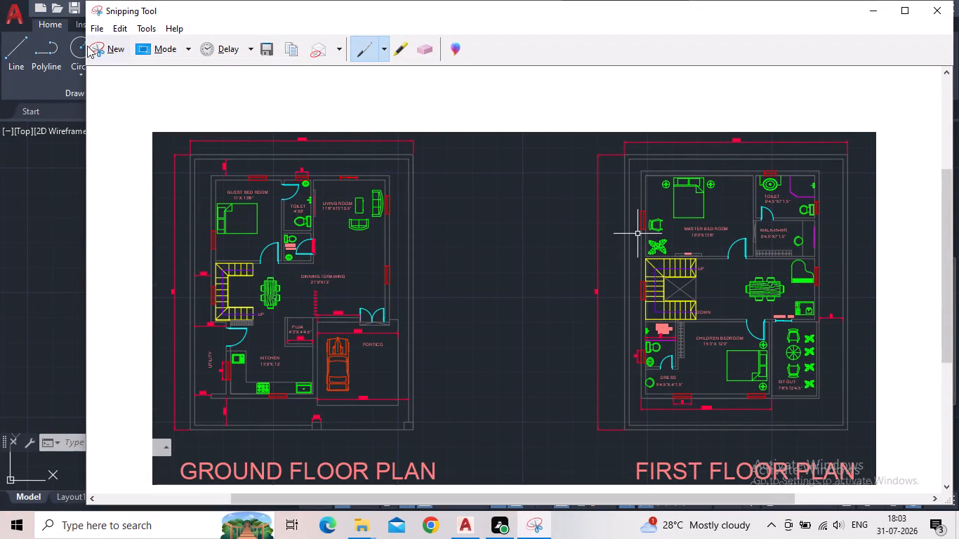
# Save the snip as a PNG named TWO STOREY RESIDENTIAL BUILDING 02 in Documents > INTENSHIP CAD DESK, and close Snipping Tool.
pyautogui.click(270, 50)
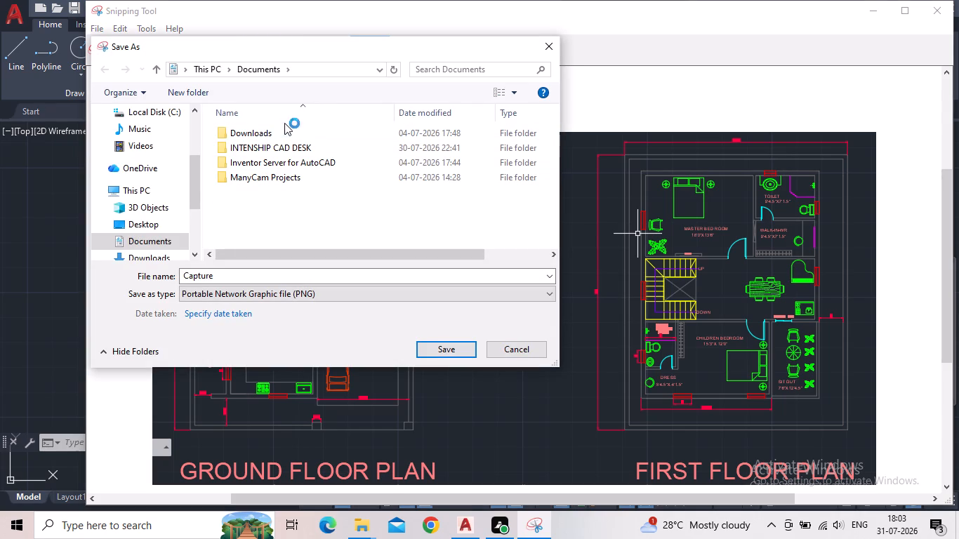
pyautogui.doubleClick(281, 145)
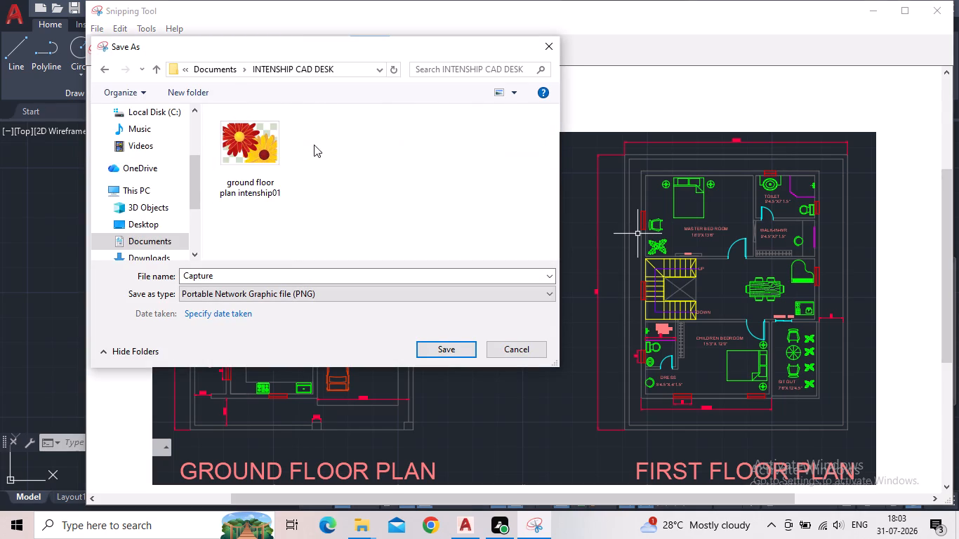
pyautogui.click(289, 268)
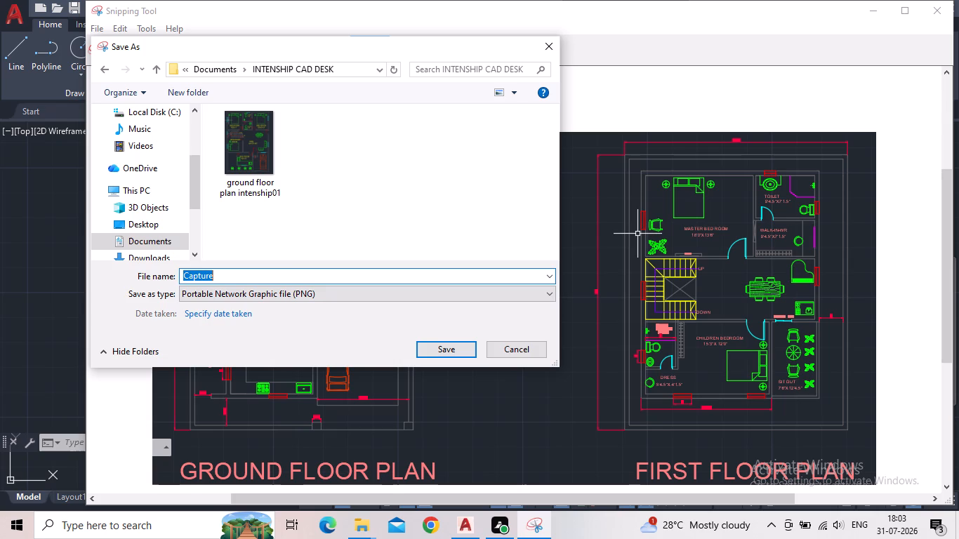
pyautogui.write('TWO')
pyautogui.press('space')
pyautogui.write('S')
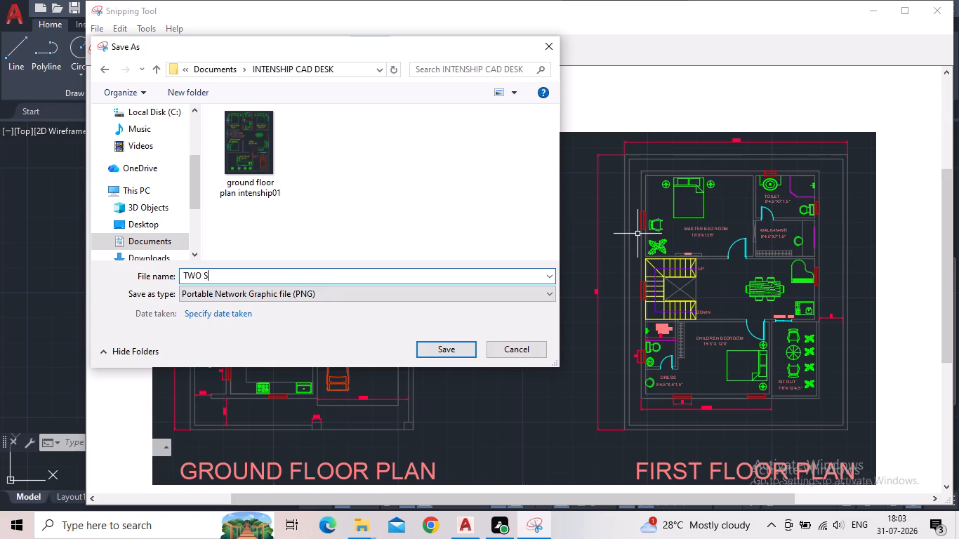
pyautogui.press('o')
pyautogui.press('BackSpace')
pyautogui.write('TOREY')
pyautogui.press('space')
pyautogui.write('RESIDENTIAL BUILDING 02')
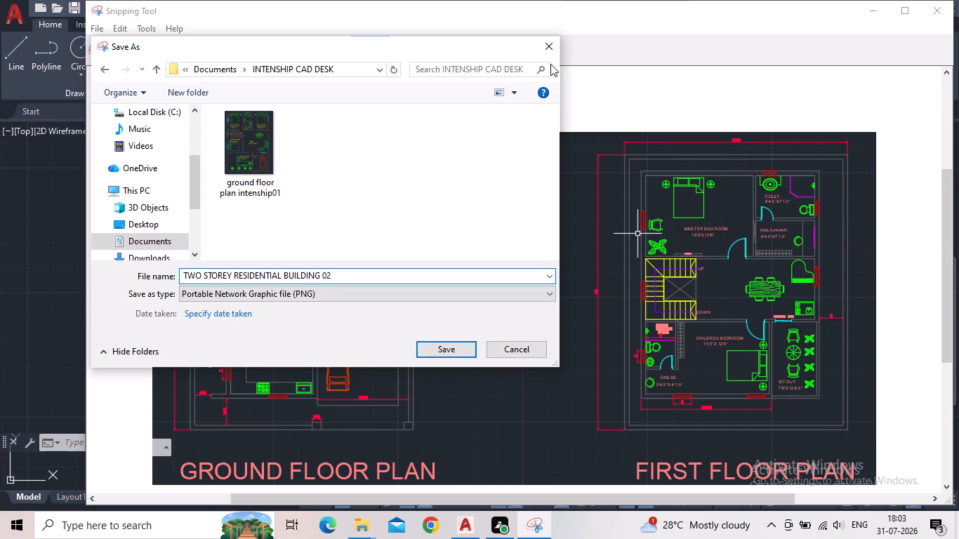
pyautogui.click(444, 347)
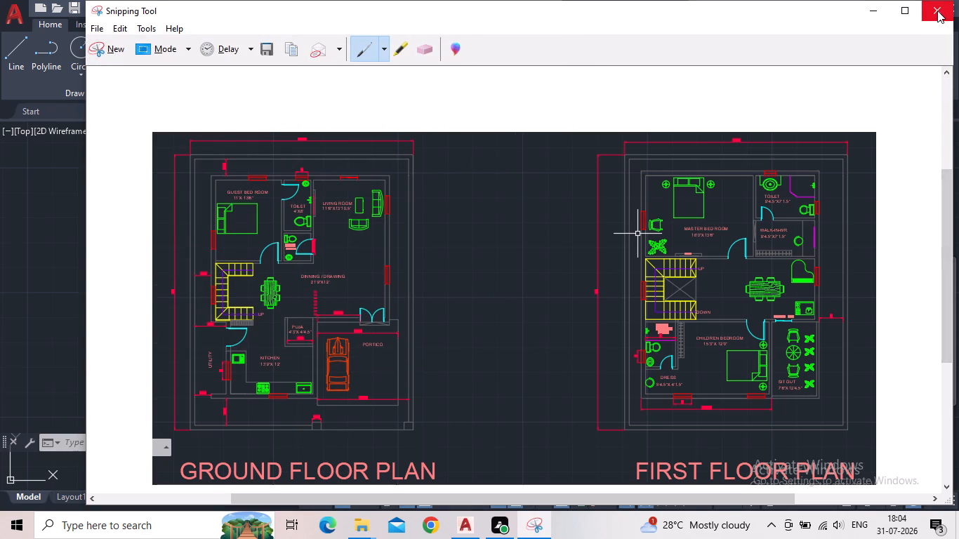
pyautogui.moveTo(937, 11); pyautogui.dragTo(937, 17)
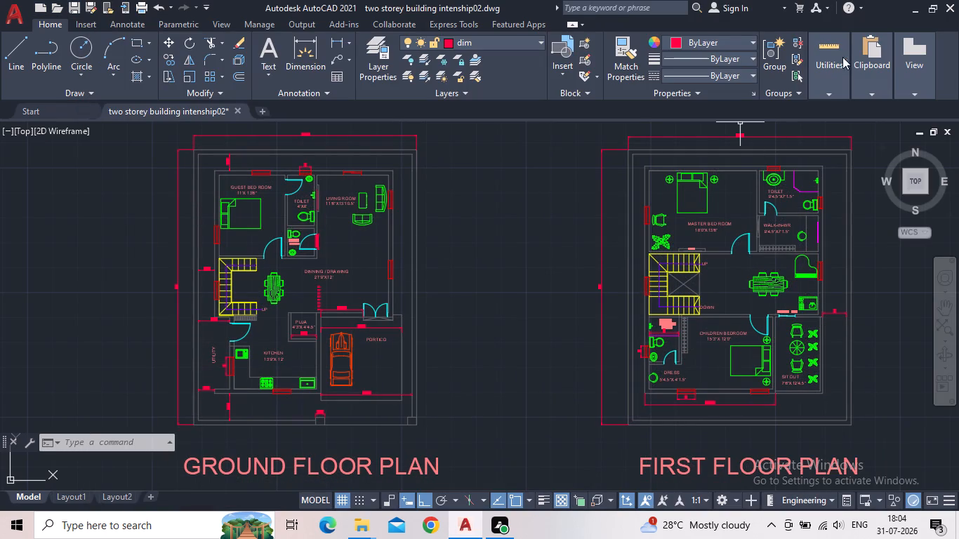
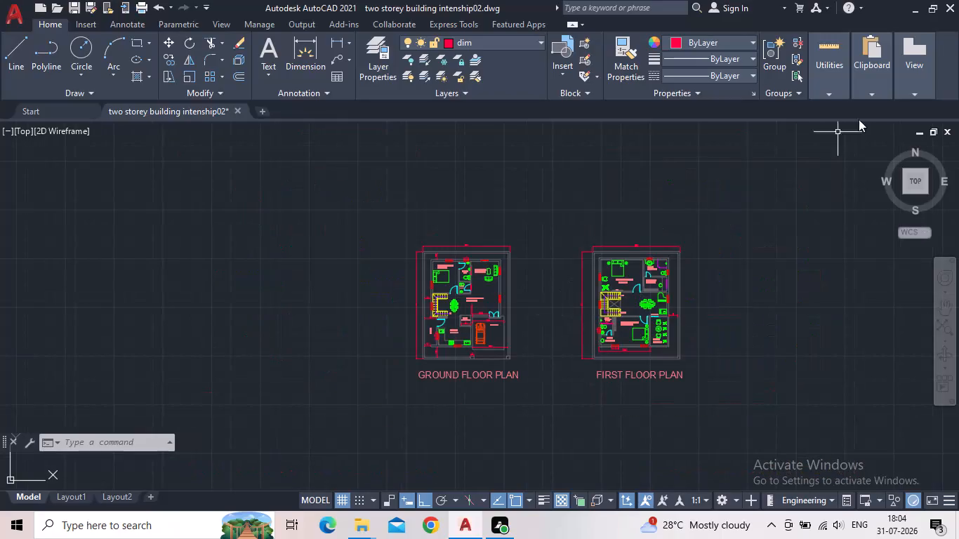
# Quit AutoCAD and save the changes to the drawing two storey building intenship02.dwg.
pyautogui.click(955, 4)
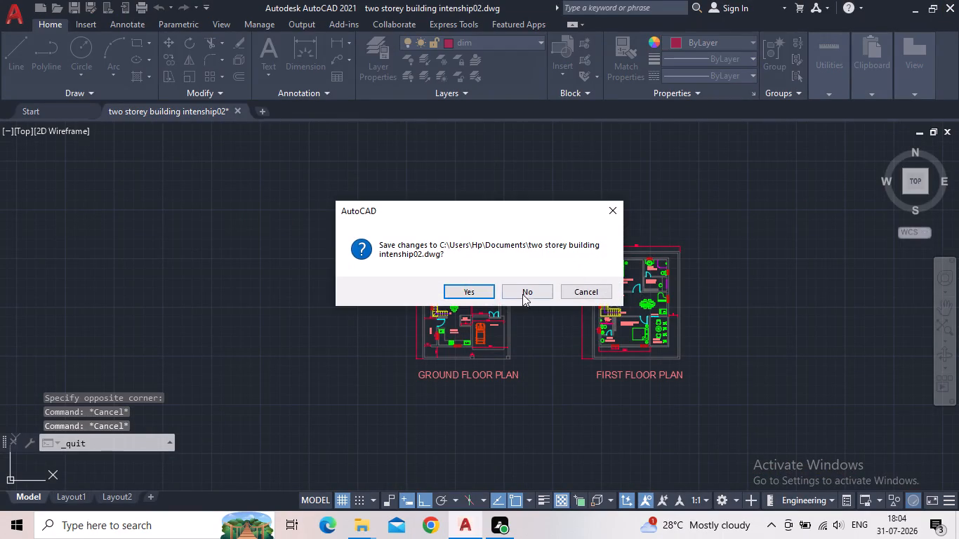
pyautogui.click(464, 288)
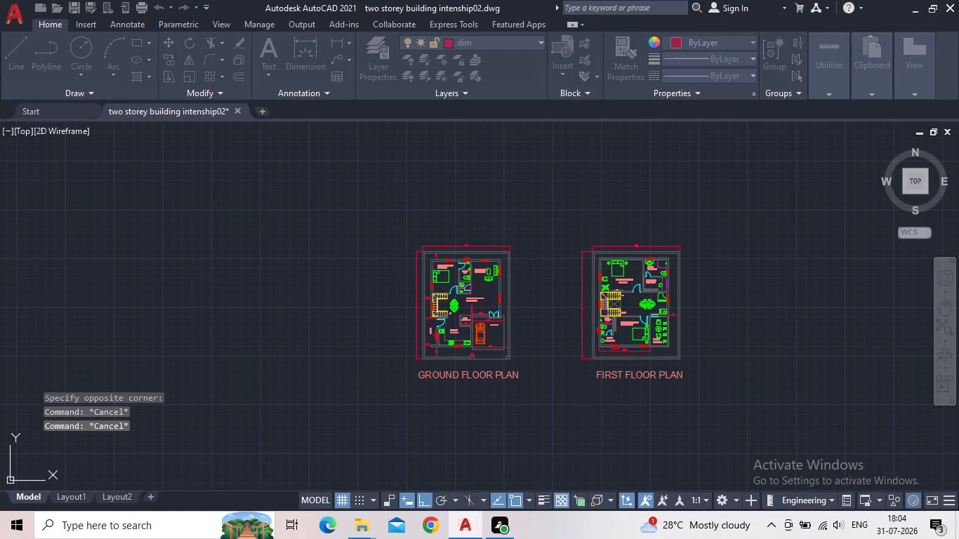